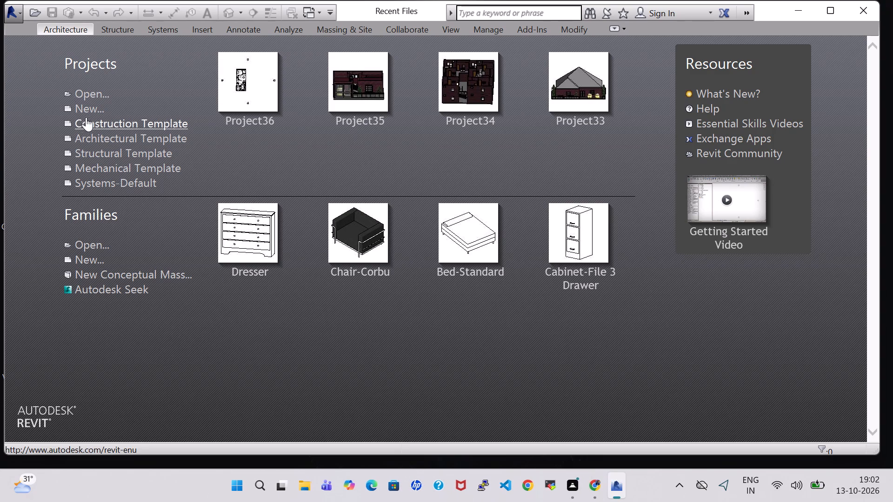
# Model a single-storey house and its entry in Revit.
# Create a new project from the Architectural Template.
pyautogui.click(89, 111)
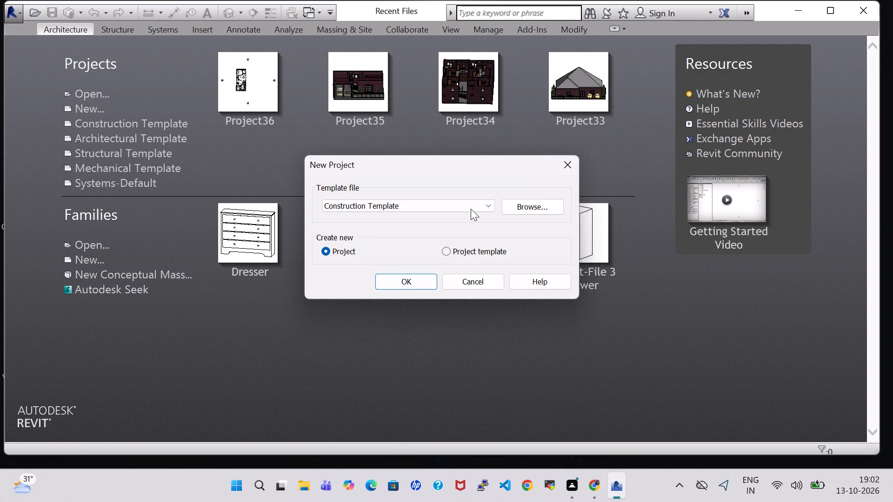
pyautogui.click(464, 211)
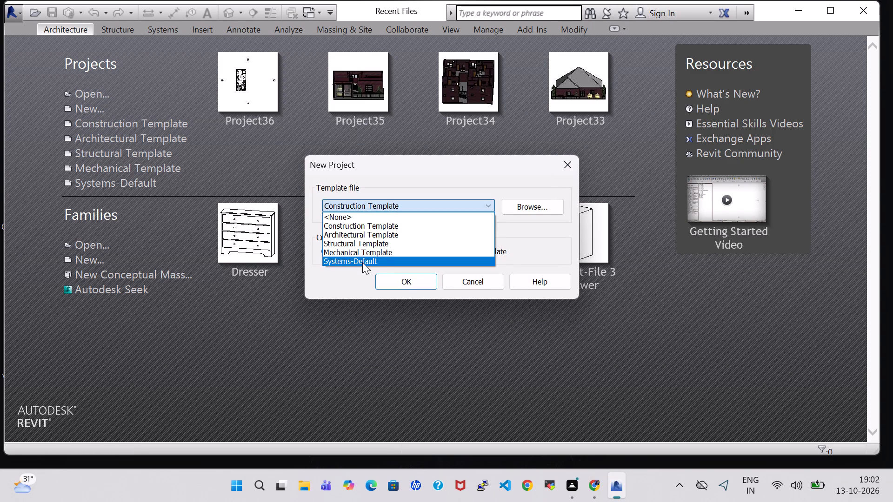
pyautogui.click(369, 235)
pyautogui.click(390, 278)
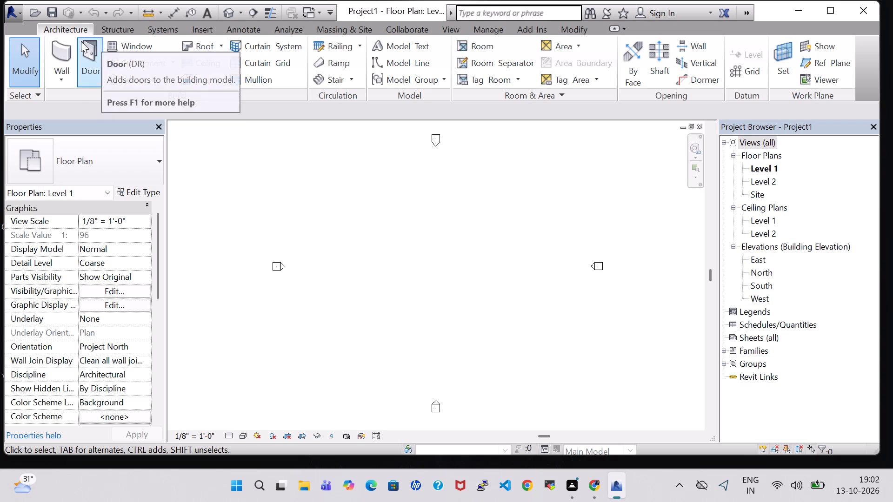
# Start the Wall tool and set the project's length units to meters.
pyautogui.click(65, 45)
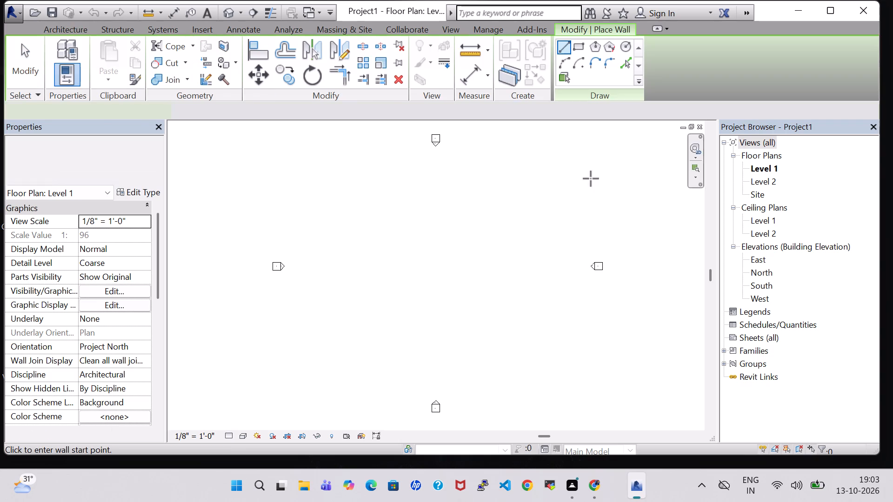
pyautogui.click(204, 111)
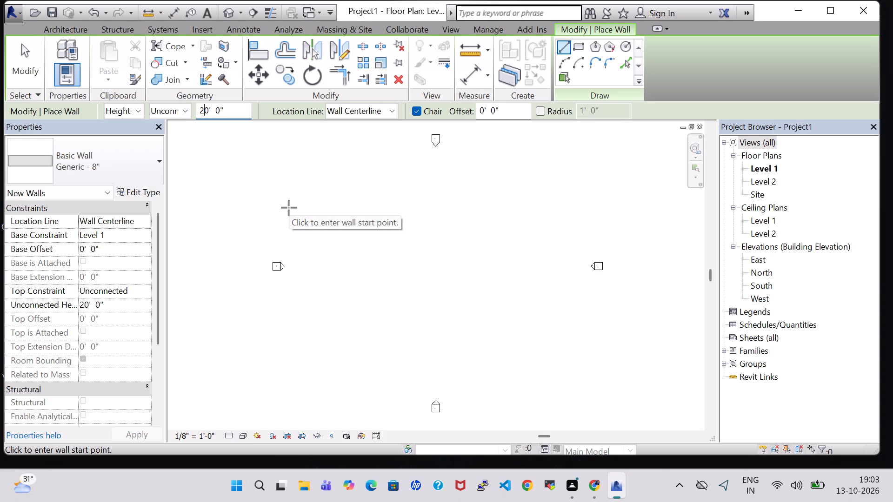
pyautogui.click(346, 184)
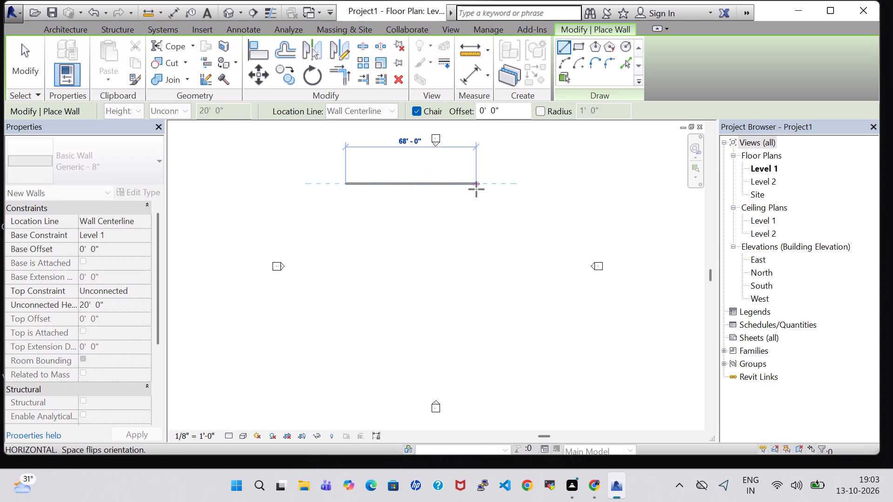
pyautogui.write('UN')
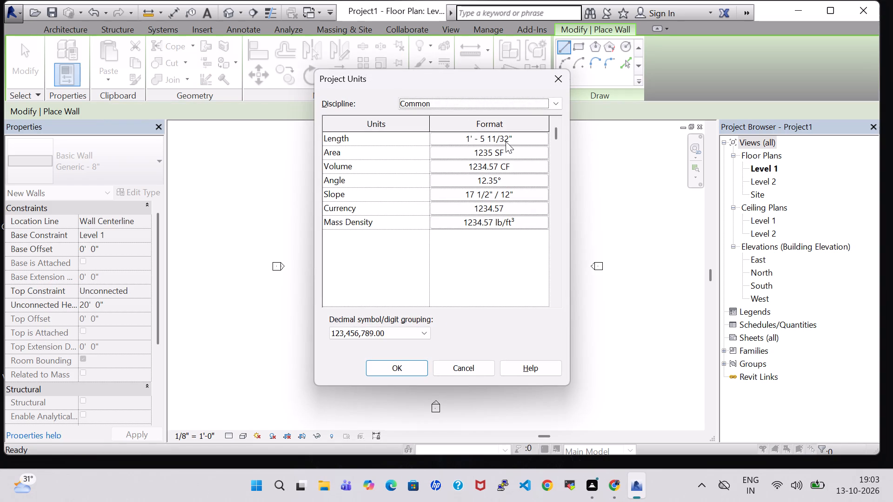
pyautogui.click(506, 141)
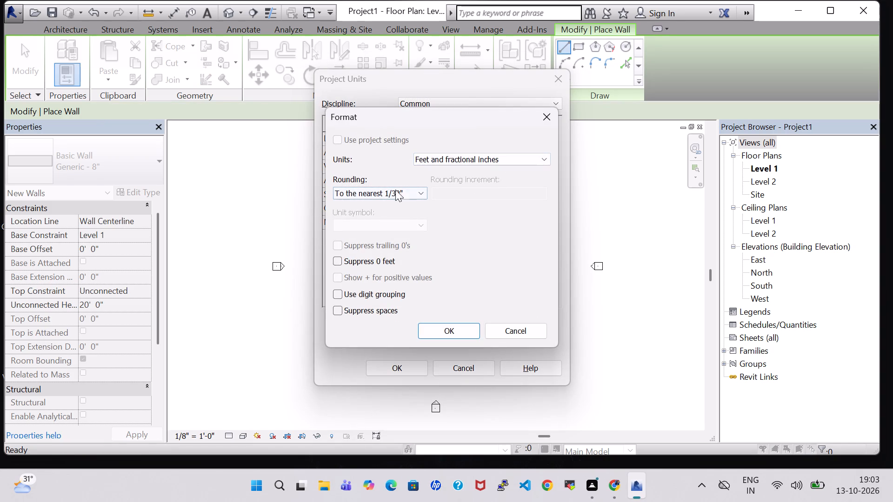
pyautogui.click(528, 156)
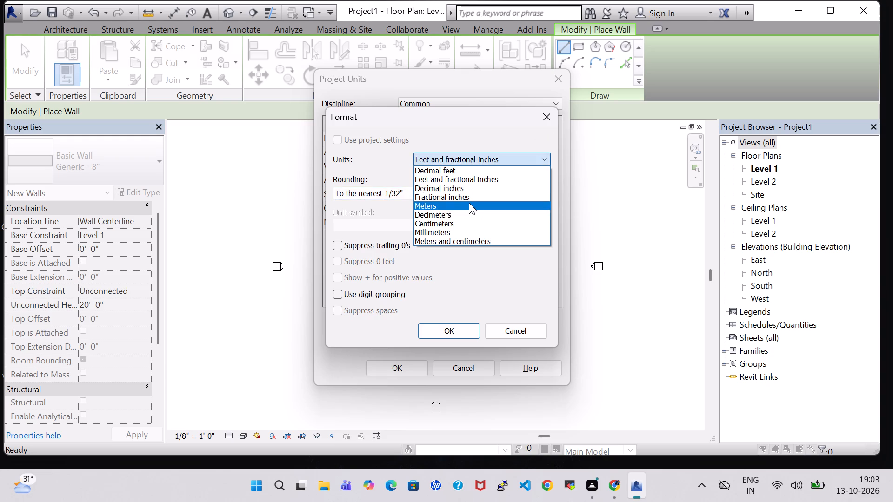
pyautogui.click(469, 203)
pyautogui.click(464, 330)
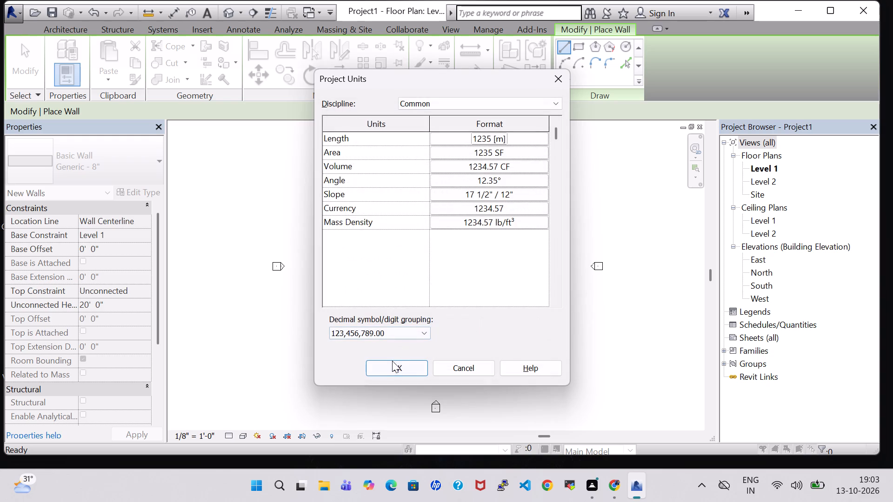
pyautogui.click(394, 364)
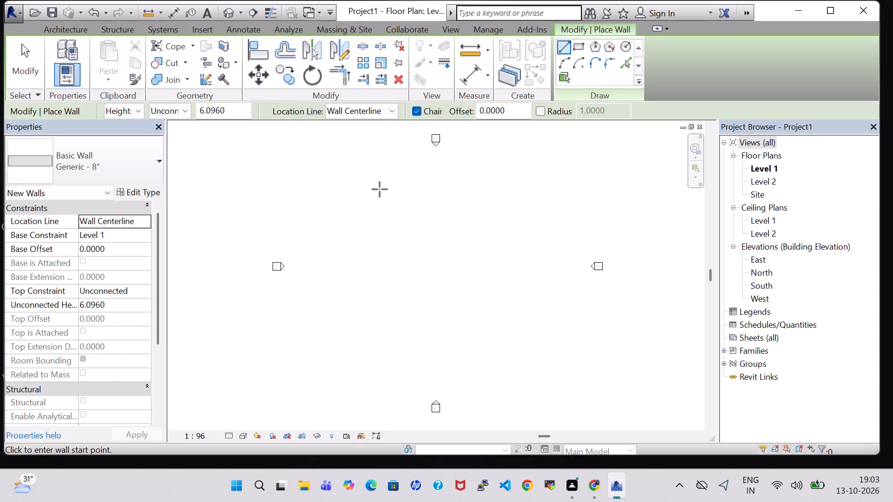
# Draw four Generic - 8" walls forming a closed vertical rectangle about 12 m wide and 15 m long on Level 1.
pyautogui.click(335, 181)
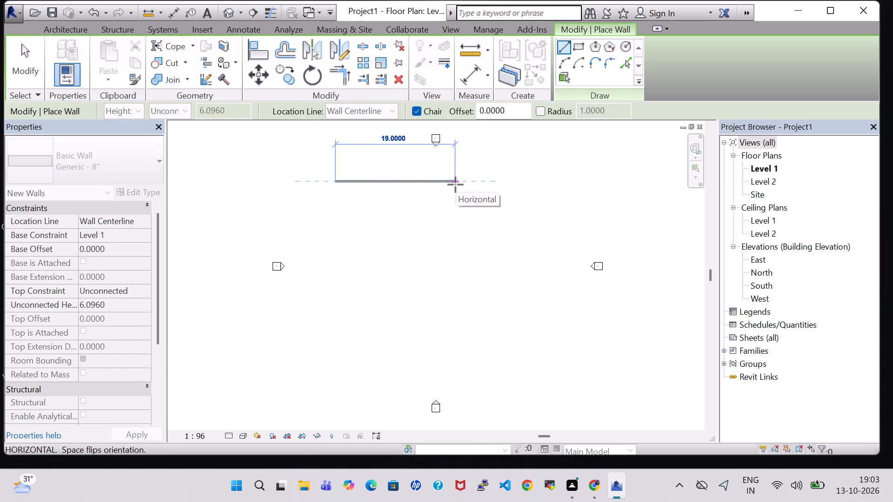
pyautogui.scroll(5, 415, 181)
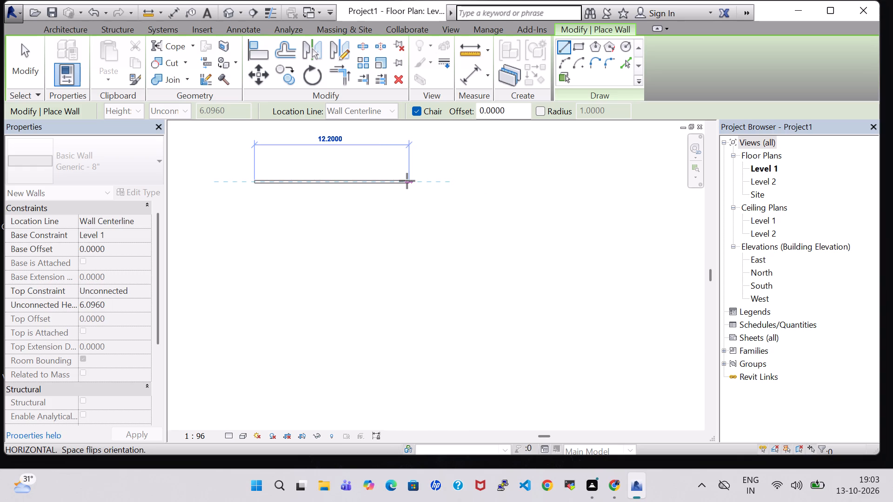
pyautogui.click(407, 181)
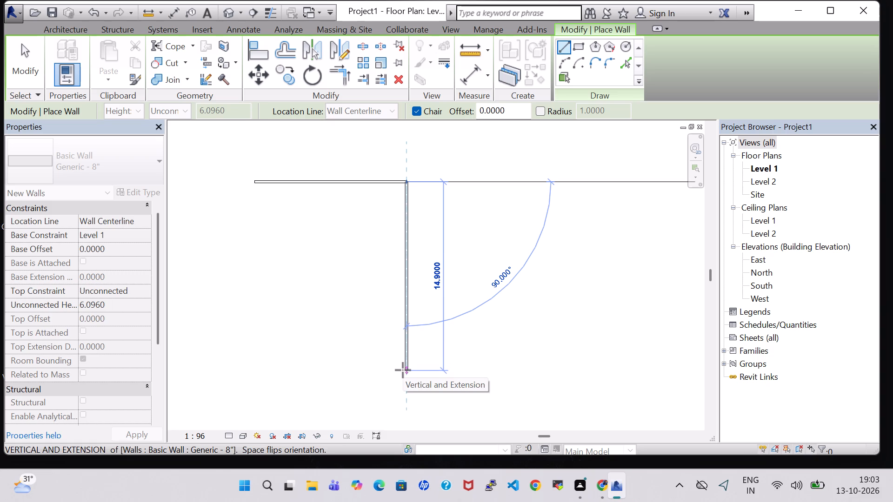
pyautogui.click(403, 372)
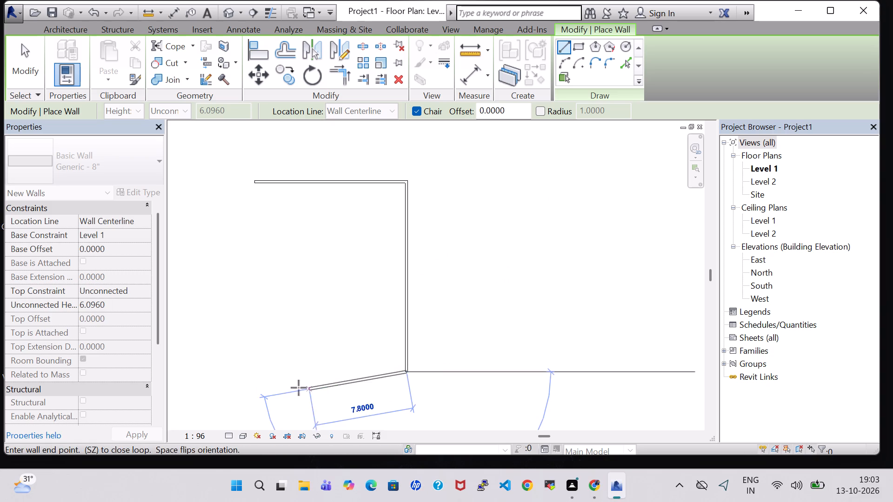
pyautogui.click(256, 373)
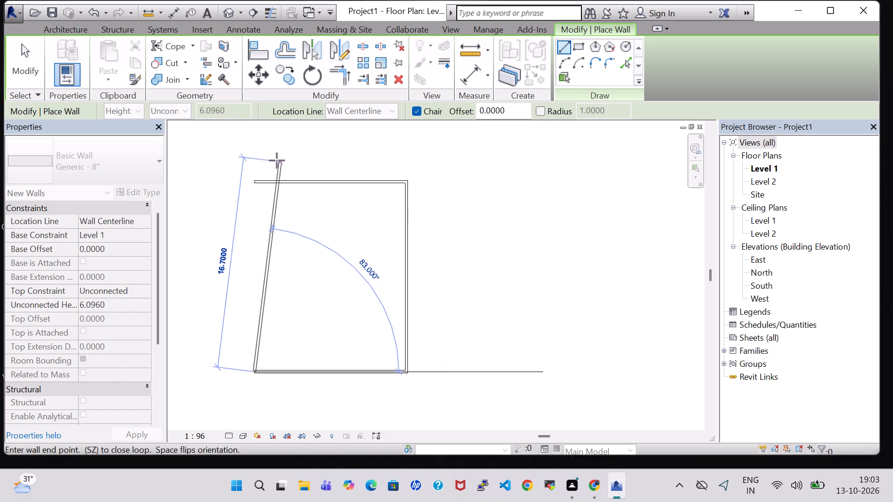
pyautogui.click(256, 180)
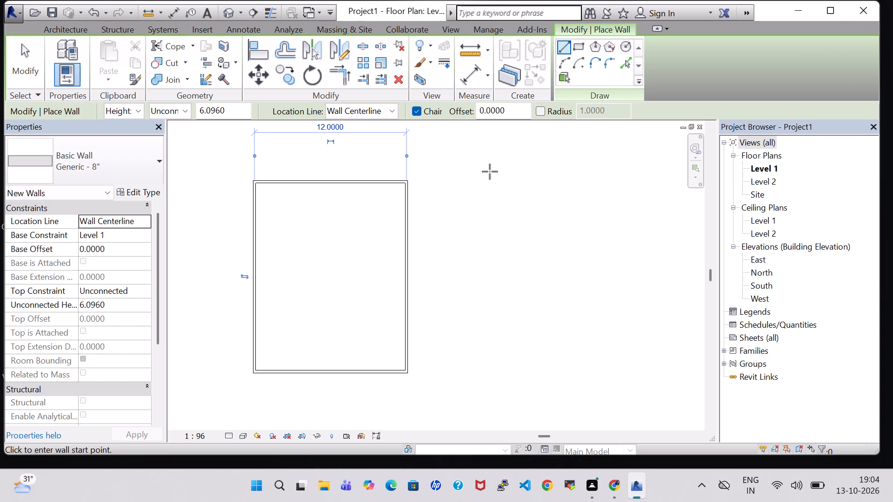
pyautogui.press('Escape')
pyautogui.press('Right')
pyautogui.press('Right')
pyautogui.press('Right')
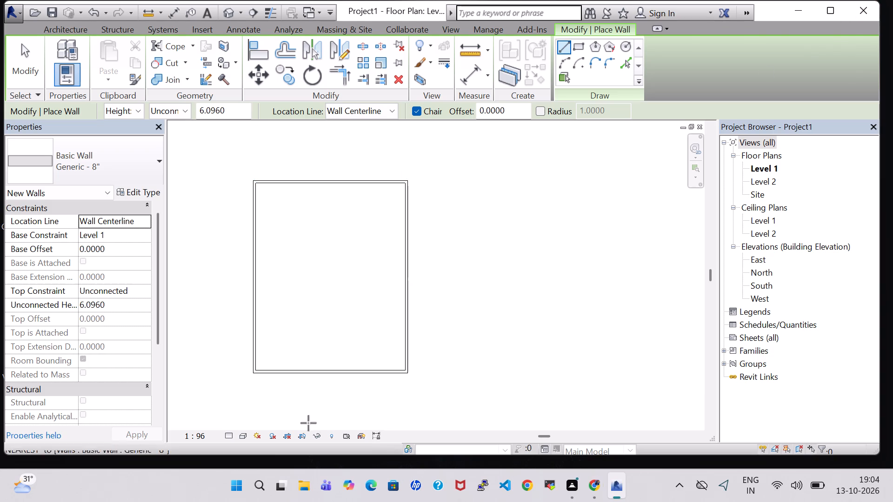
pyautogui.press('Escape')
# Check the spacing of the rectangle's upper wall from the lower one and review the project's length unit format.
pyautogui.click(367, 181)
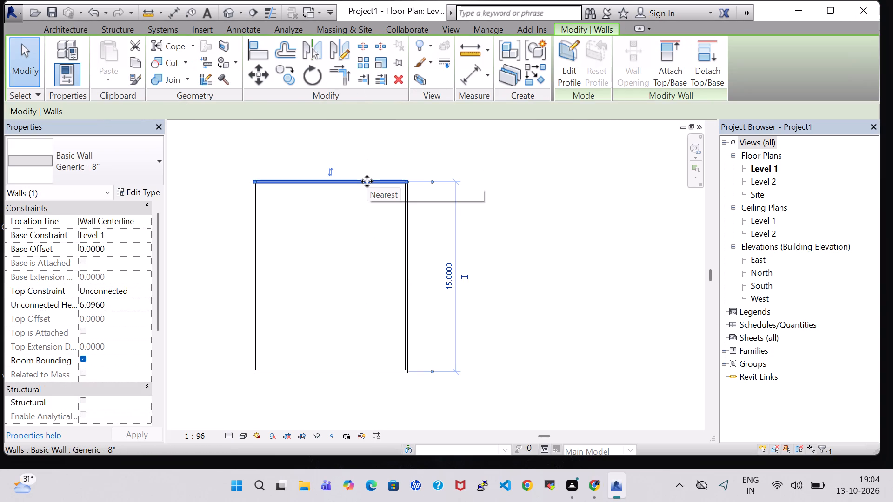
pyautogui.moveTo(540, 262); pyautogui.dragTo(612, 237, button='middle')
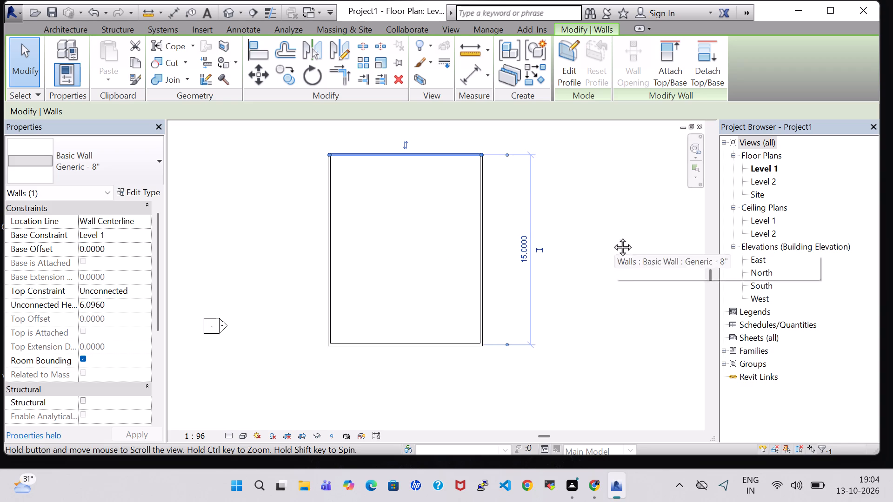
pyautogui.moveTo(612, 237); pyautogui.dragTo(609, 238, button='middle')
pyautogui.write('UN')
pyautogui.click(516, 140)
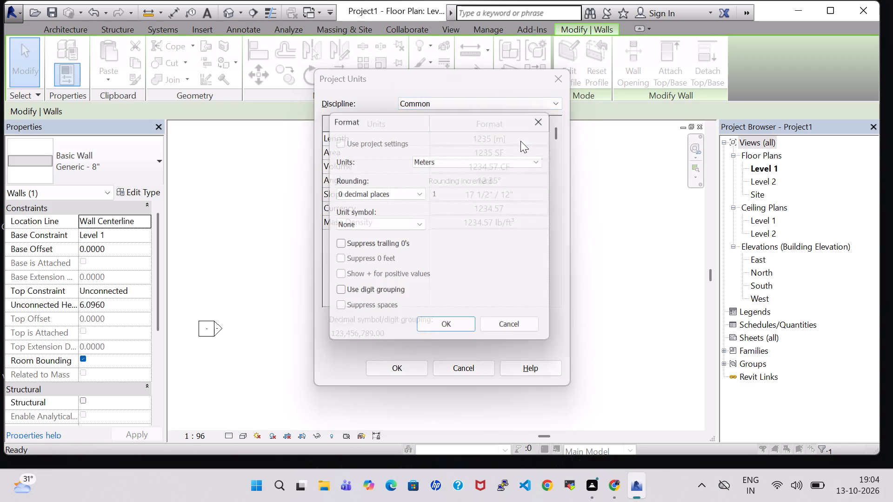
pyautogui.click(470, 157)
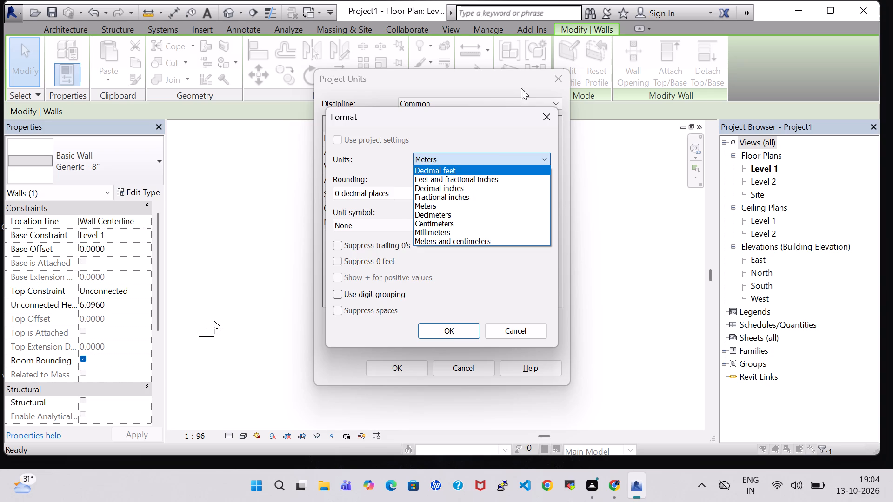
pyautogui.click(543, 113)
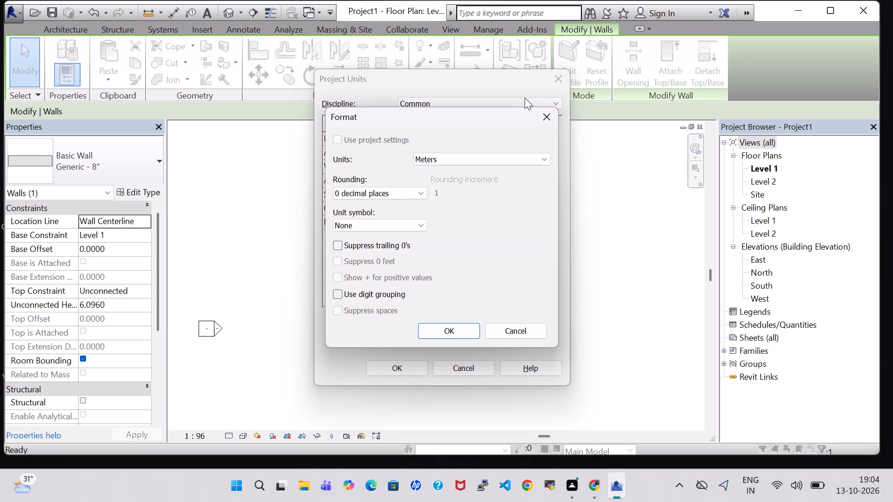
pyautogui.click(438, 323)
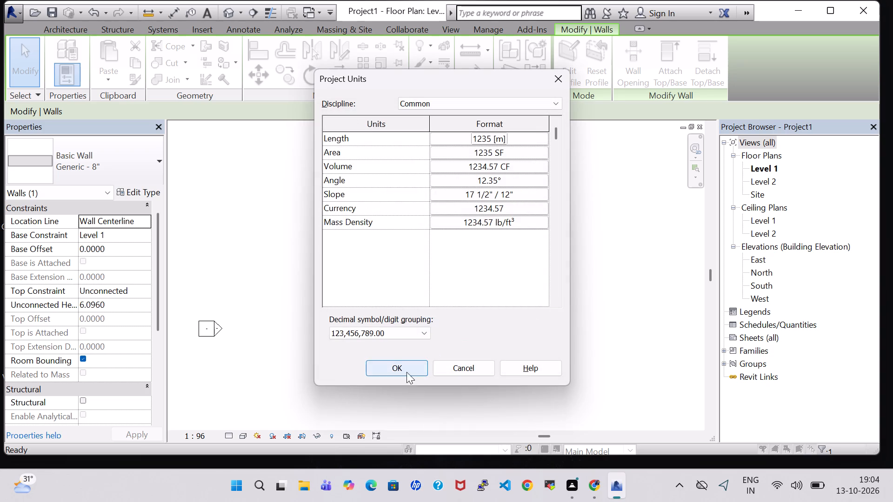
pyautogui.click(407, 368)
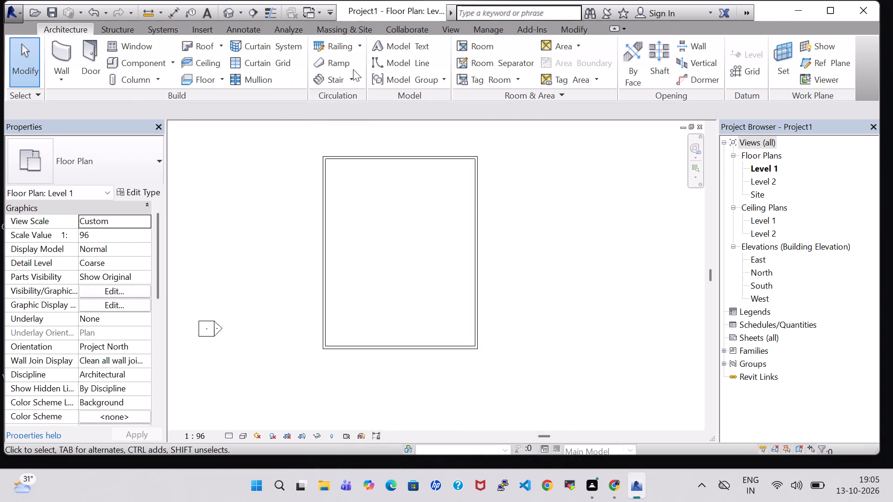
# Restart the Wall tool over the rectangle's upper wall and set the project's length units to feet and fractional inches.
pyautogui.click(58, 54)
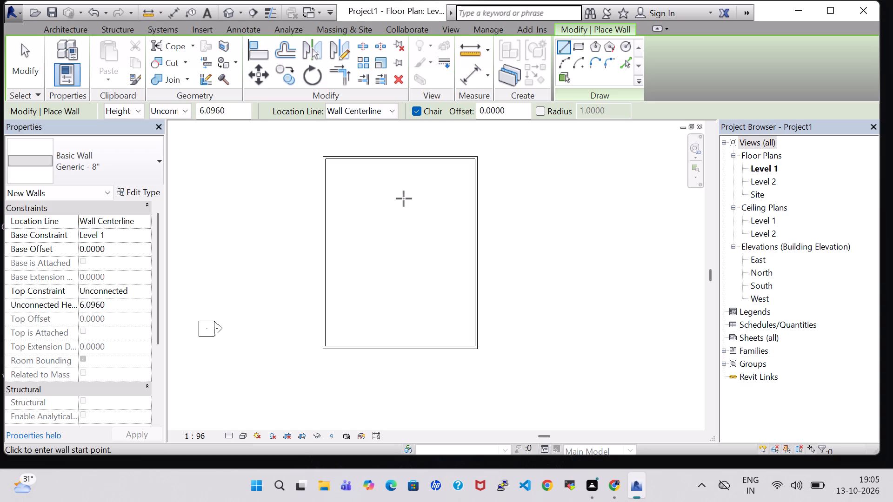
pyautogui.scroll(3, 452, 243)
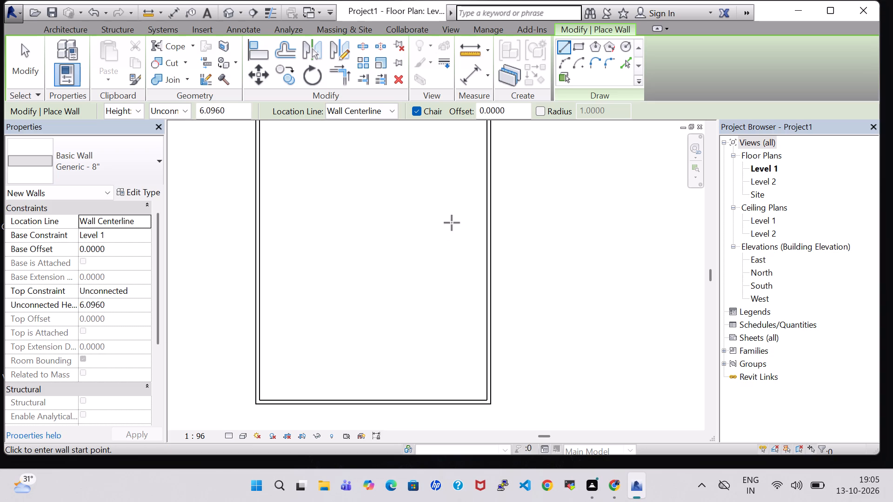
pyautogui.moveTo(457, 181); pyautogui.dragTo(473, 321, button='middle')
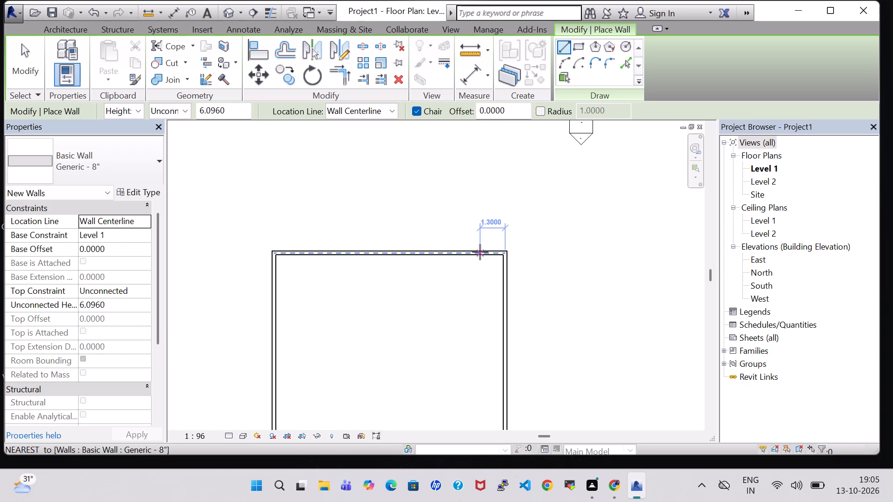
pyautogui.click(480, 252)
pyautogui.middleClick(478, 299)
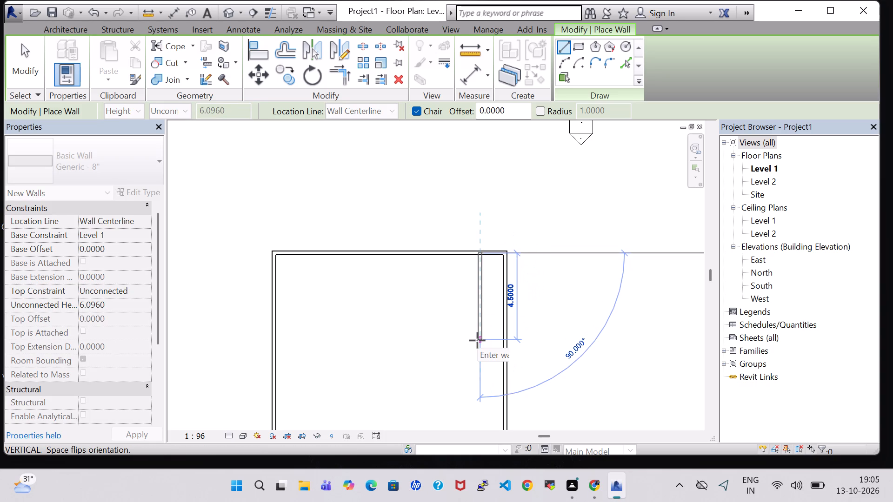
pyautogui.write('UN')
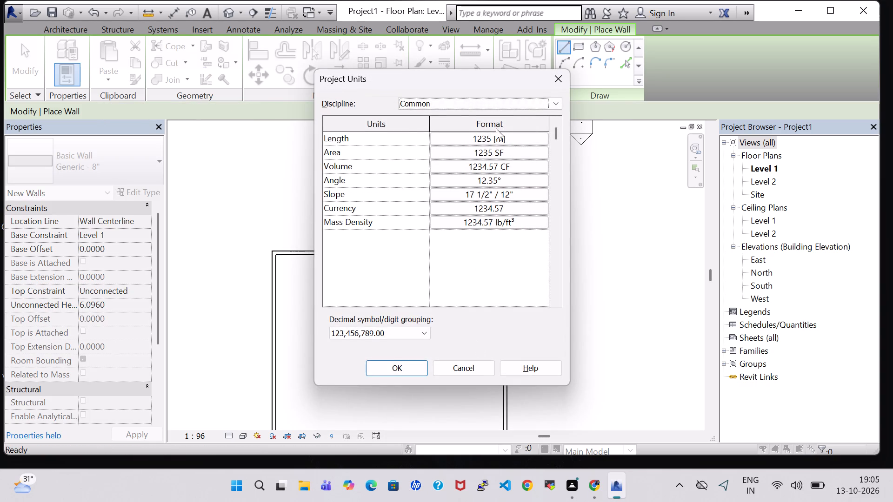
pyautogui.click(516, 139)
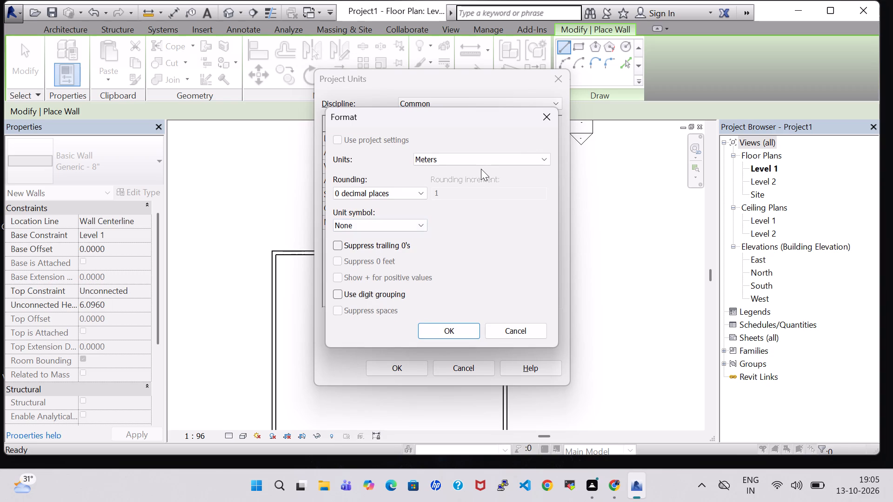
pyautogui.click(481, 160)
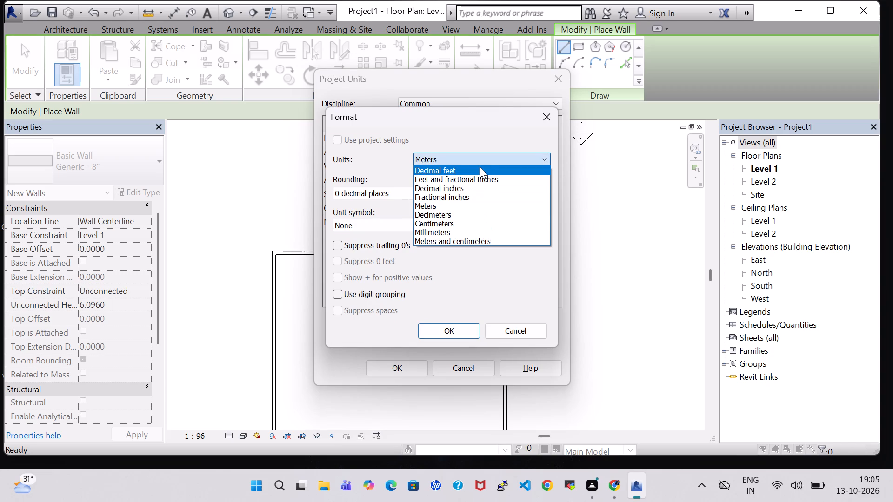
pyautogui.click(457, 178)
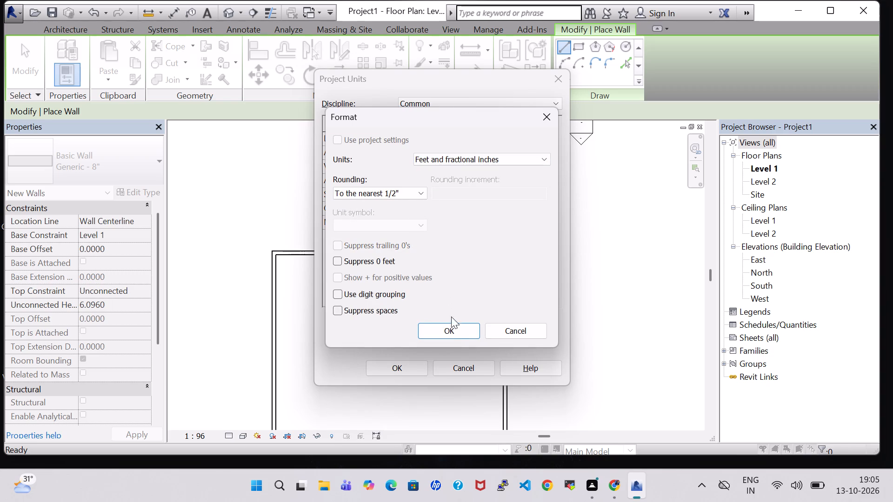
pyautogui.click(453, 328)
pyautogui.click(391, 371)
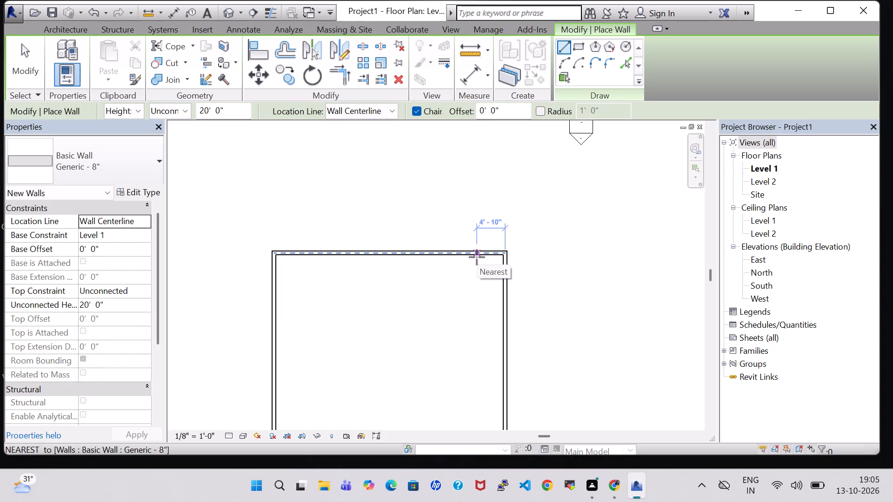
# Draw an L-shaped interior wall running about 40' 3" down from the rectangle's upper wall, then about 17.5' toward the left wall.
pyautogui.click(482, 258)
pyautogui.moveTo(474, 331); pyautogui.dragTo(474, 269, button='middle')
pyautogui.moveTo(487, 346); pyautogui.dragTo(487, 226, button='middle')
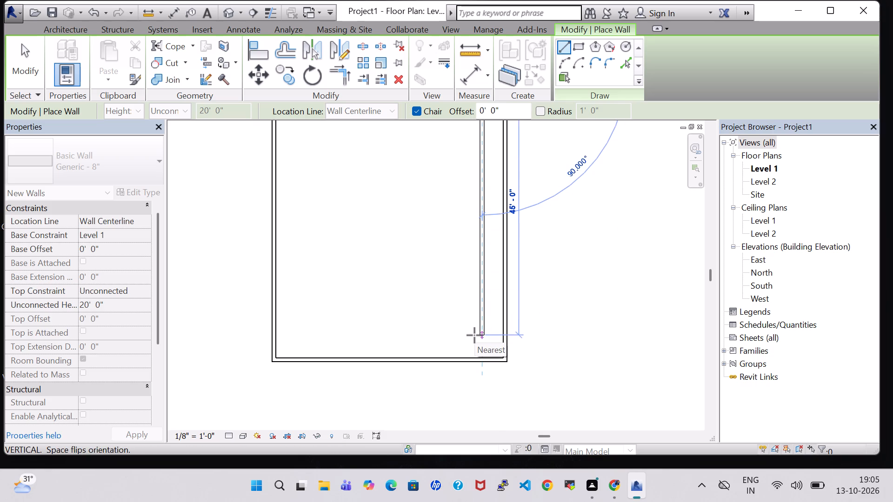
pyautogui.click(483, 307)
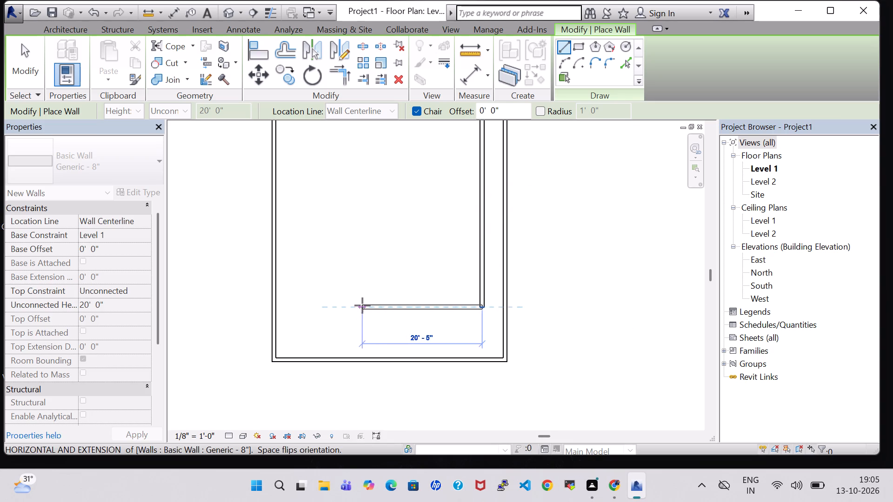
pyautogui.click(379, 305)
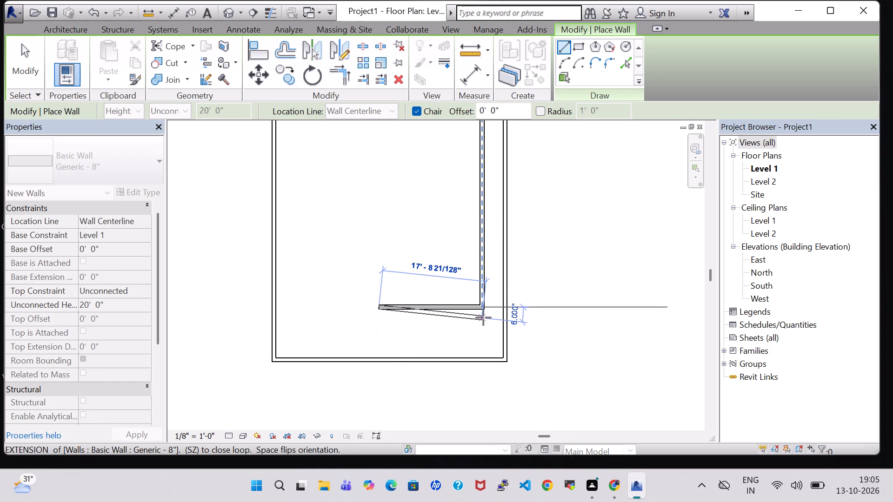
pyautogui.press('Escape')
pyautogui.press('Escape')
pyautogui.moveTo(533, 256); pyautogui.dragTo(533, 319, button='middle')
pyautogui.scroll(-1, 533, 319)
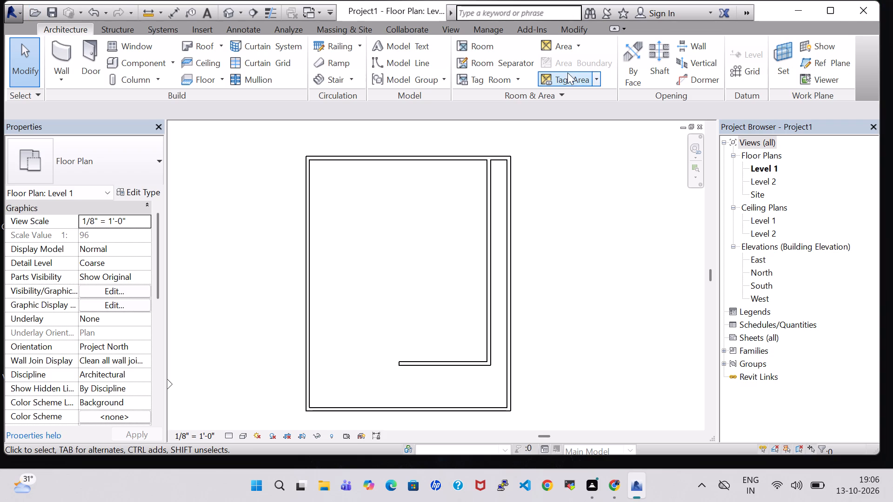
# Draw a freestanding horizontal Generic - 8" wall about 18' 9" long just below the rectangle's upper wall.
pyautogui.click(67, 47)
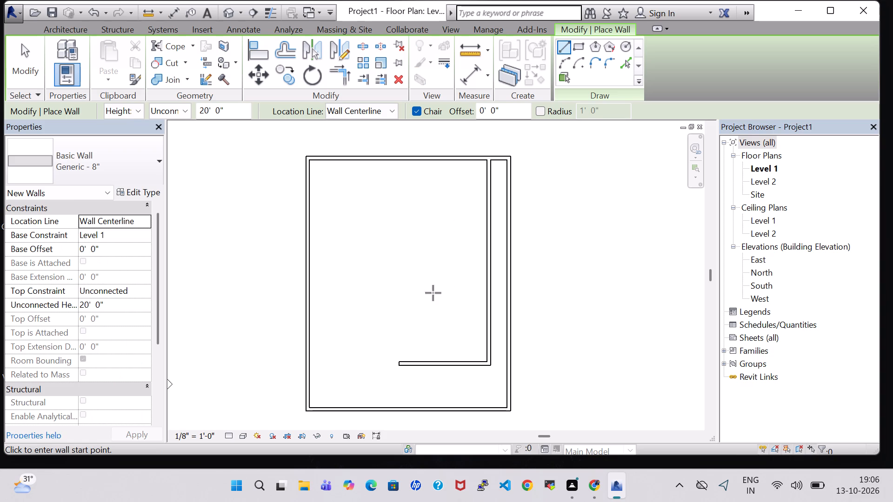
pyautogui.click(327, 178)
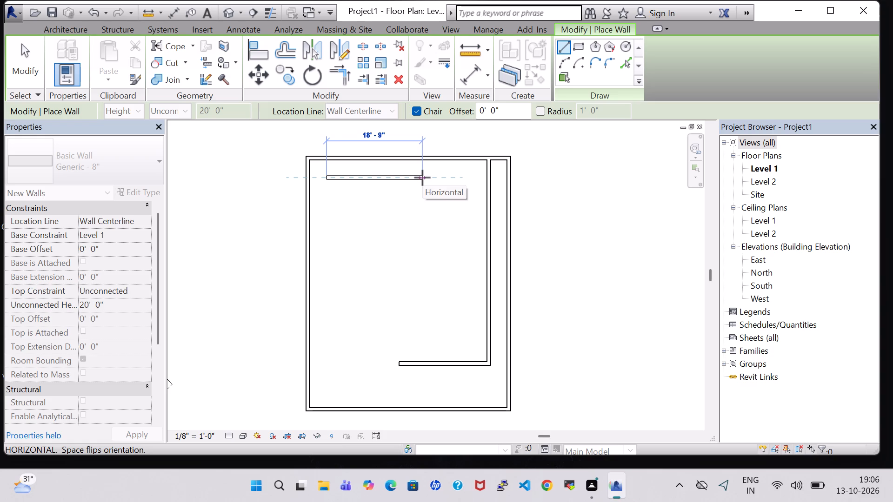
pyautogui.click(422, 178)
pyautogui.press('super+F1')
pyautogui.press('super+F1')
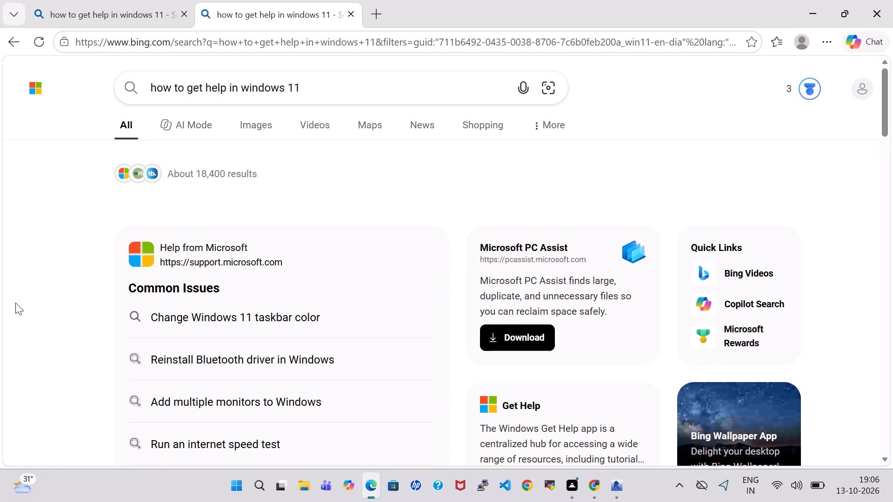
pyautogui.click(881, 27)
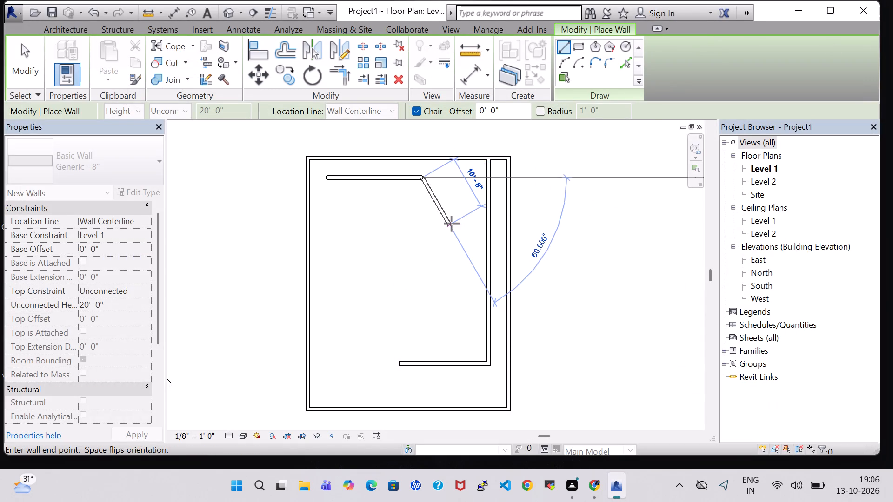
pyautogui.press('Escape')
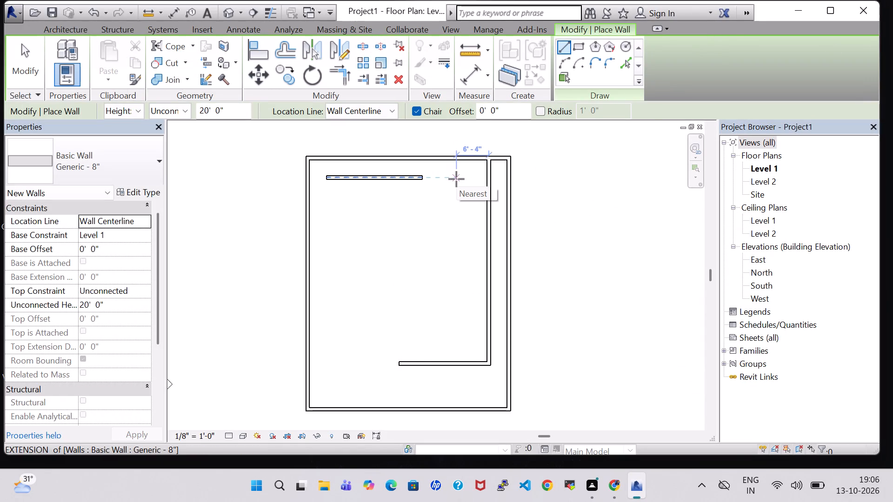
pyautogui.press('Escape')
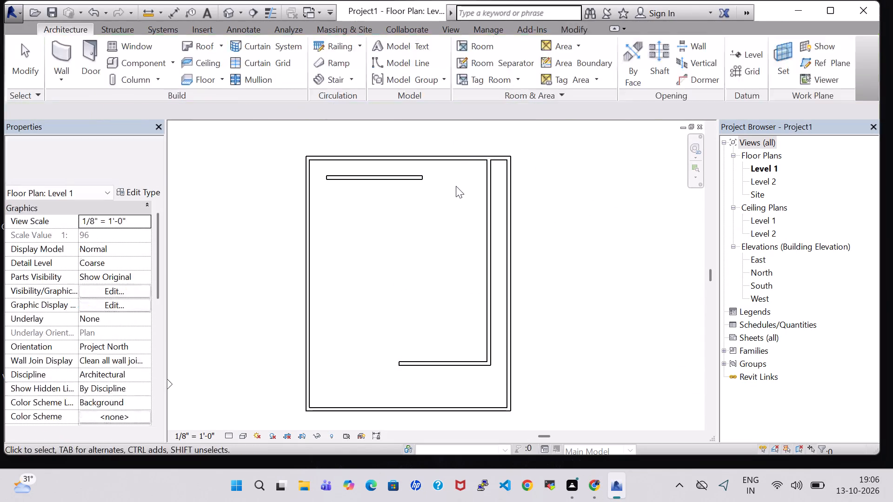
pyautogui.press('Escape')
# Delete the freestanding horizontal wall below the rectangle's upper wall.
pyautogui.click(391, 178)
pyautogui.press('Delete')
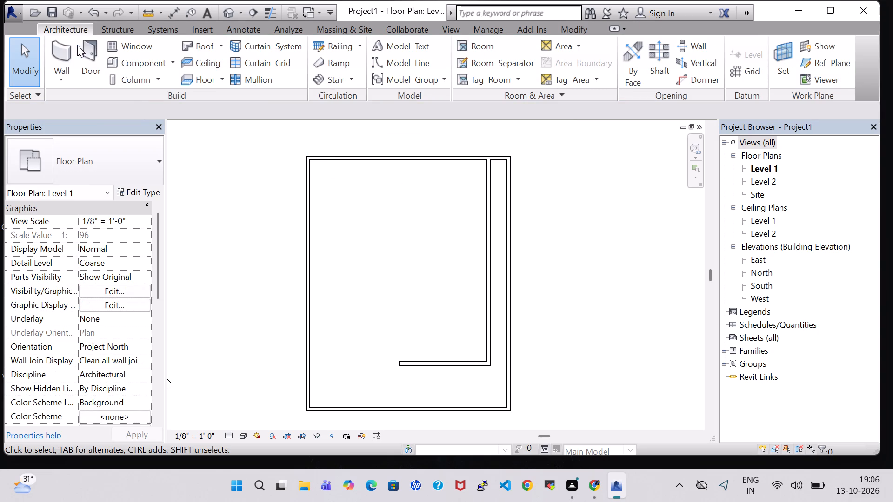
# Draw a horizontal interior wall about 35' 5" long from the vertical interior wall to the left outer wall, about 14' 7" below the upper wall.
pyautogui.click(60, 48)
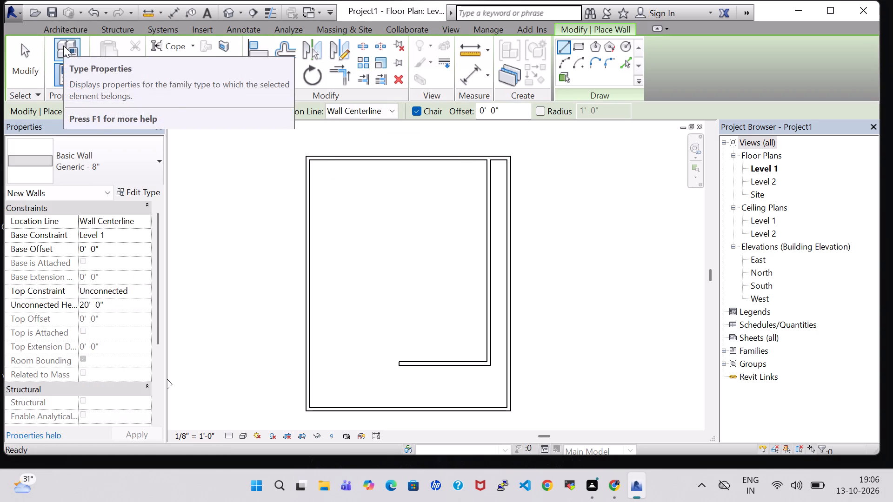
pyautogui.click(491, 232)
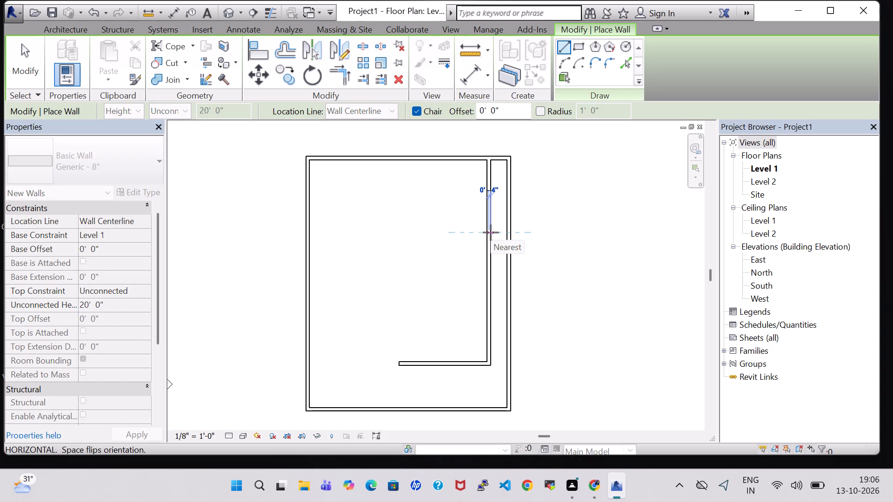
pyautogui.click(311, 232)
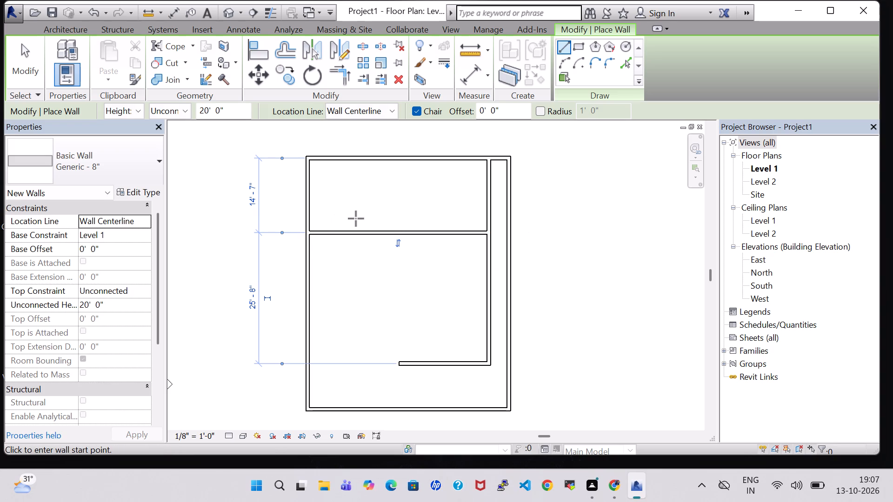
pyautogui.scroll(-2, 397, 188)
pyautogui.moveTo(400, 190); pyautogui.dragTo(346, 179, button='middle')
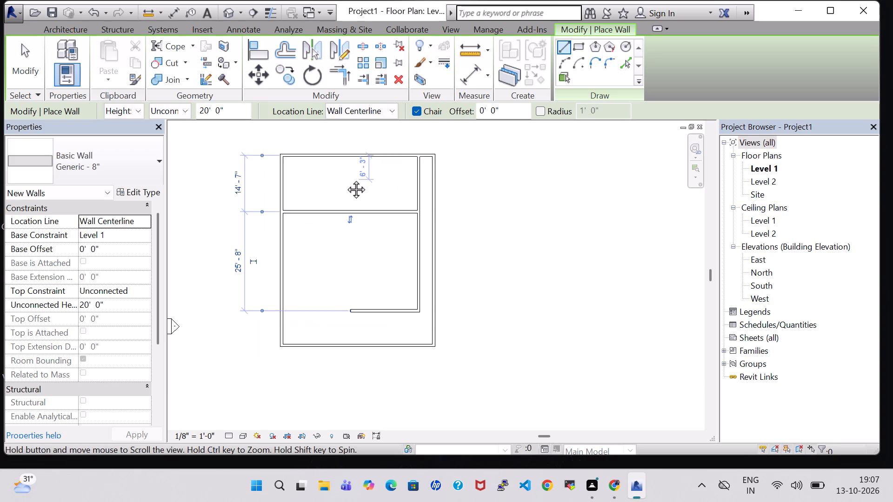
pyautogui.moveTo(346, 179); pyautogui.dragTo(352, 180, button='middle')
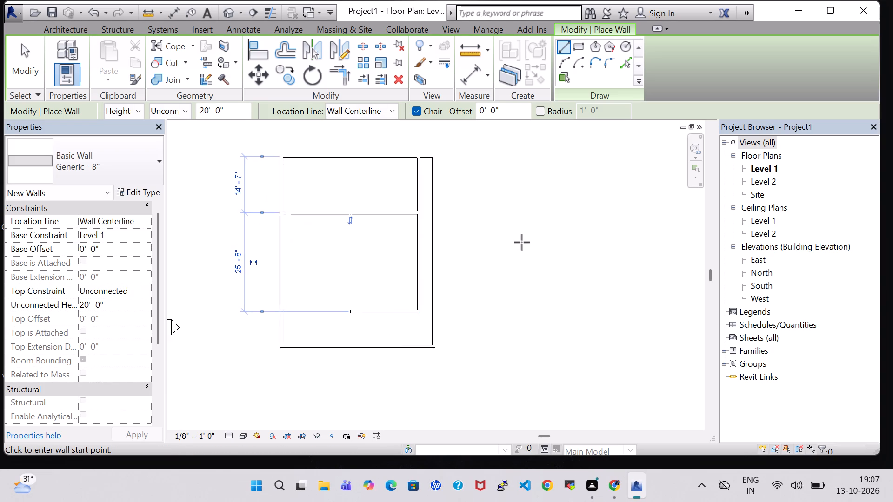
pyautogui.press('Escape')
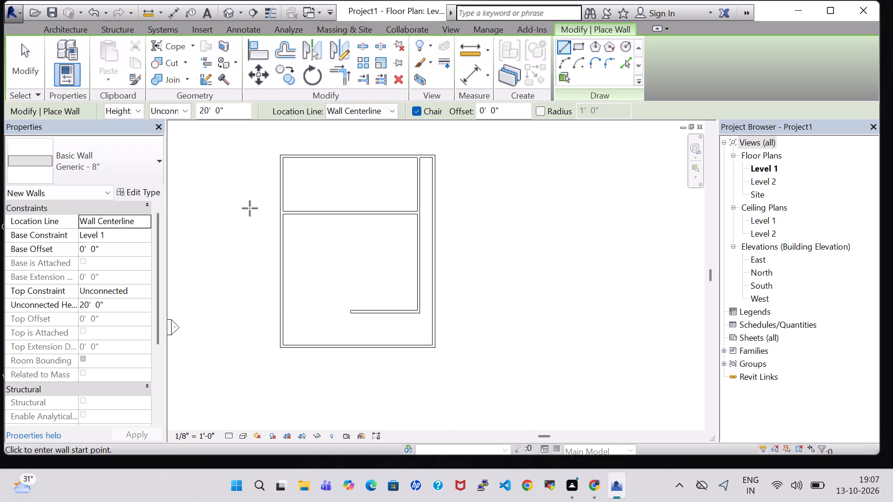
# Set the unconnected height for new walls to 10' and leave the Wall tool.
pyautogui.click(74, 26)
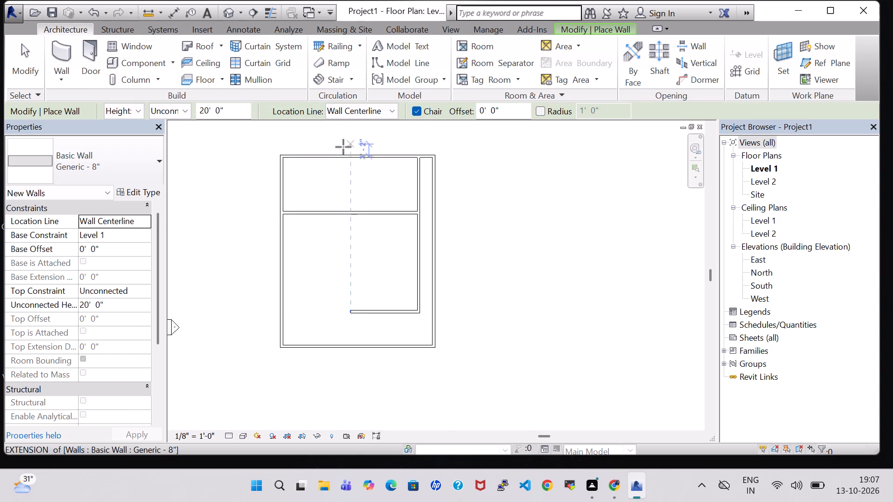
pyautogui.click(205, 111)
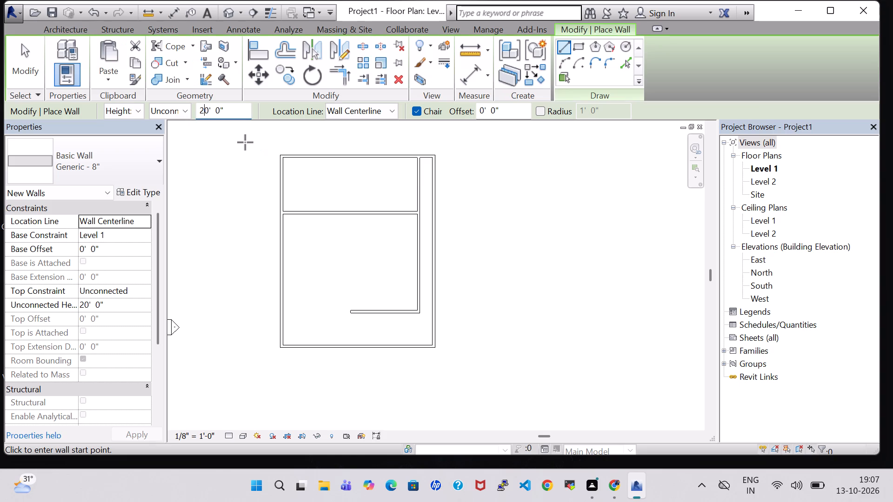
pyautogui.press('BackSpace')
pyautogui.press('1')
pyautogui.press('Return')
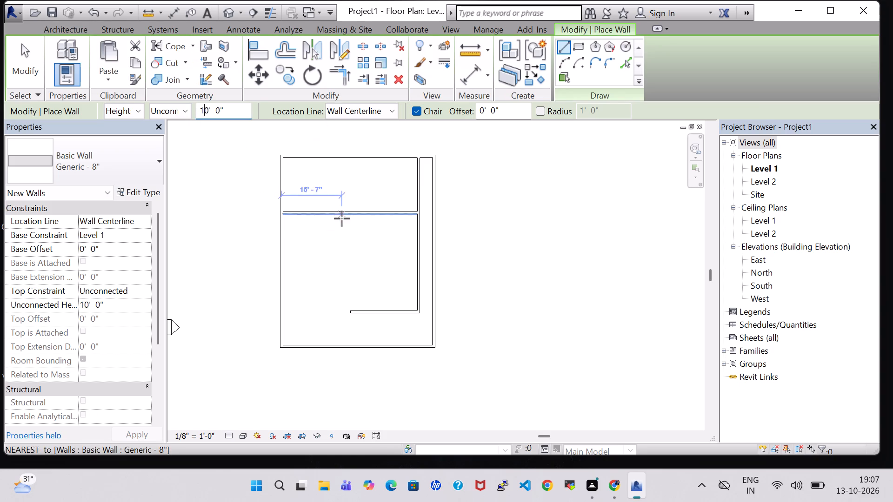
pyautogui.press('Escape')
pyautogui.press('Escape')
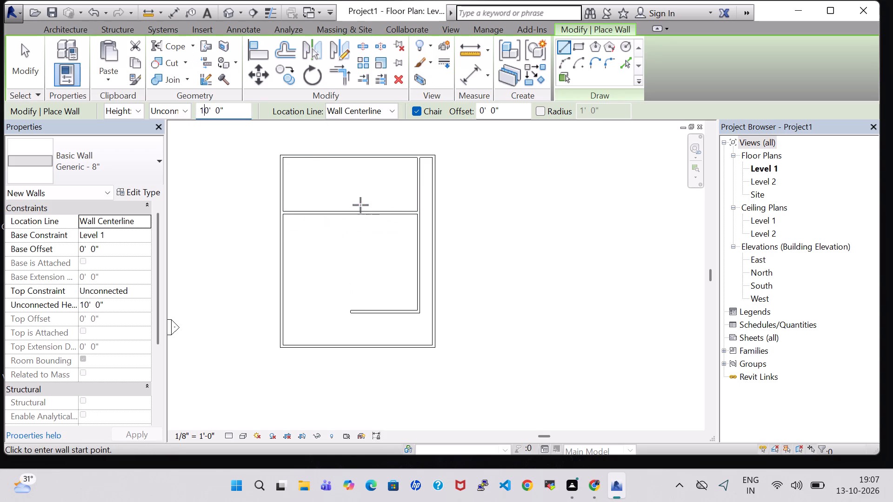
pyautogui.press('Escape')
pyautogui.press('Escape')
pyautogui.press('Escape')
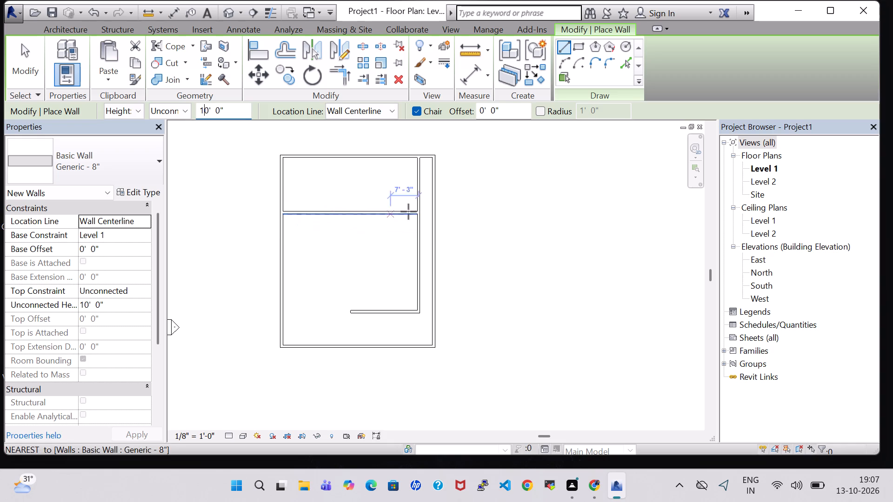
pyautogui.press('Escape')
pyautogui.press('Escape')
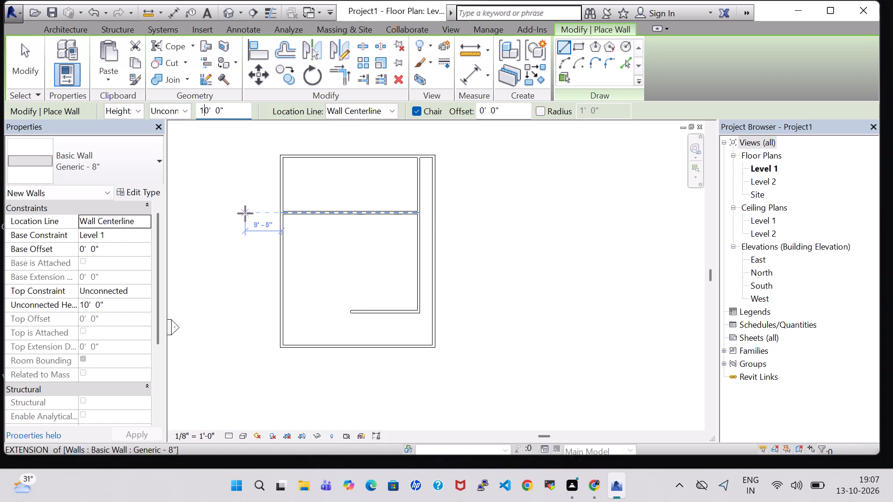
pyautogui.press('Escape')
pyautogui.press('Escape')
pyautogui.press('Escape')
pyautogui.press('Escape')
pyautogui.press('Escape')
pyautogui.click(53, 23)
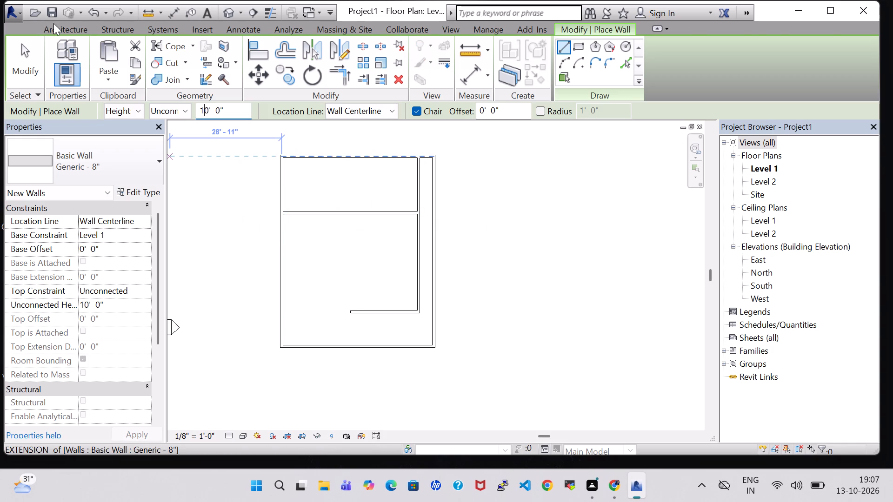
pyautogui.click(55, 29)
pyautogui.press('Escape')
pyautogui.press('Escape')
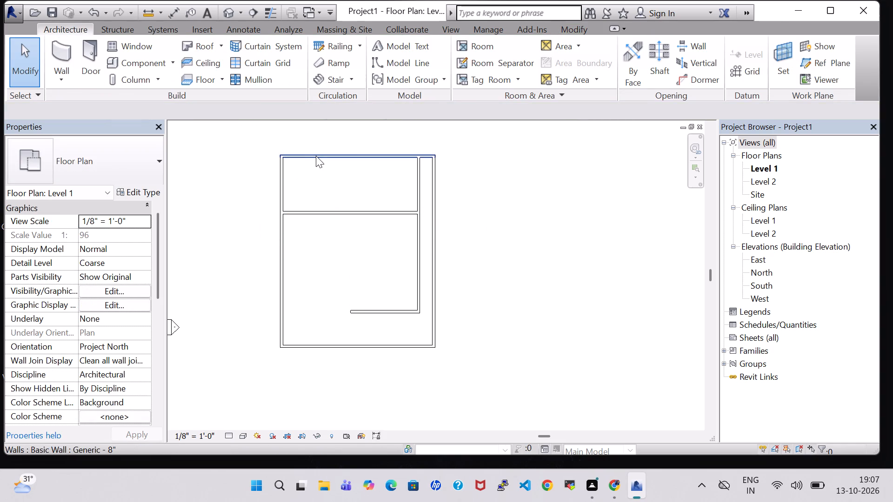
# Set the unconnected height of the rectangle's upper outer wall to 10'.
pyautogui.click(316, 156)
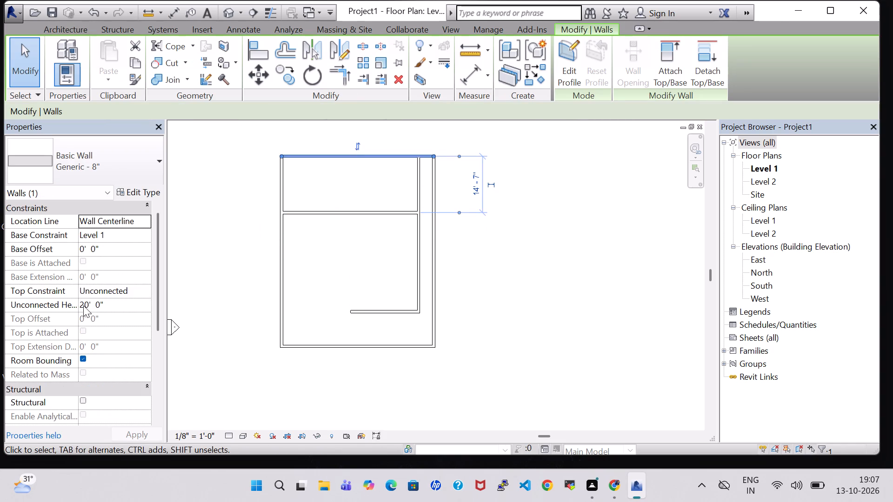
pyautogui.click(83, 305)
pyautogui.press('Right')
pyautogui.press('BackSpace')
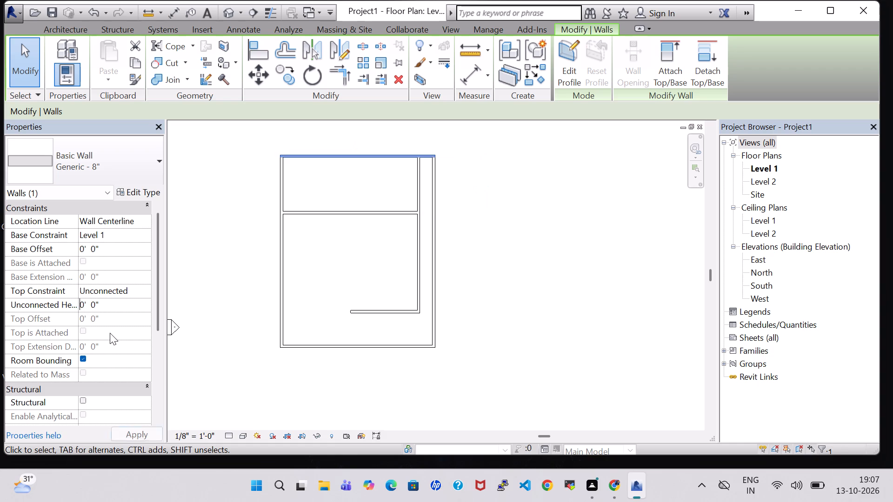
pyautogui.press('1')
pyautogui.press('Return')
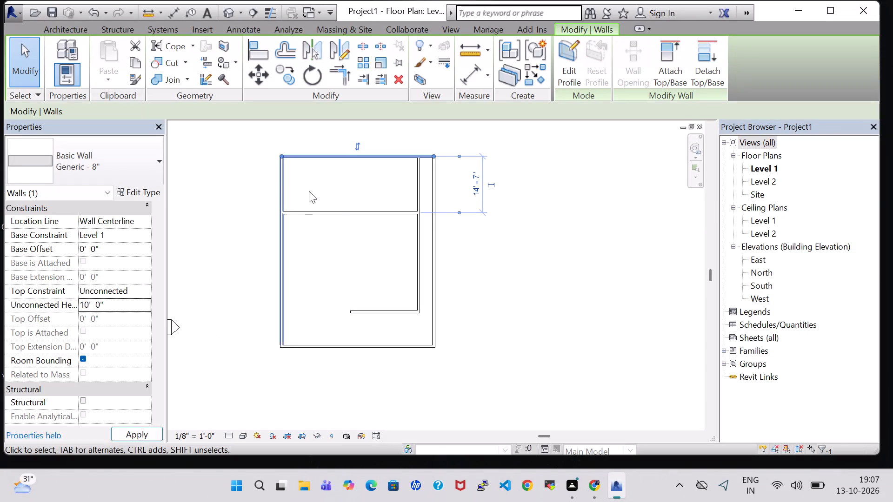
# Set the unconnected height of the long vertical interior wall to 10'.
pyautogui.click(414, 235)
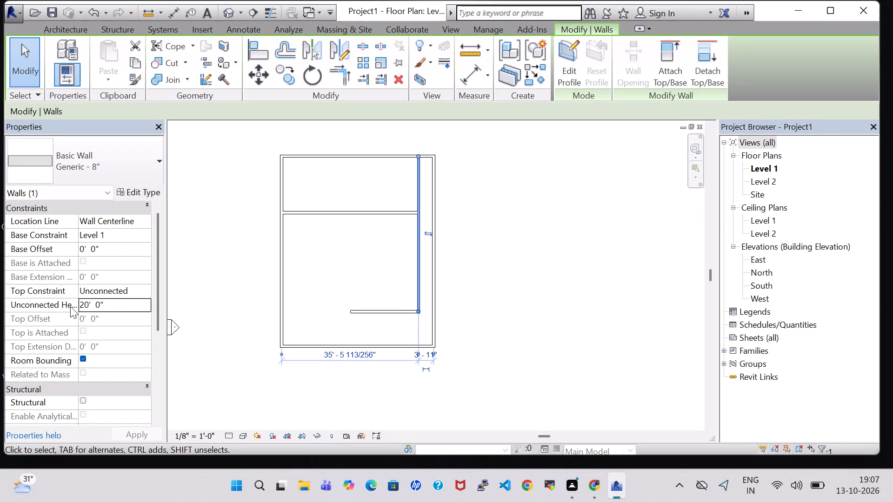
pyautogui.click(84, 306)
pyautogui.press('Right')
pyautogui.press('BackSpace')
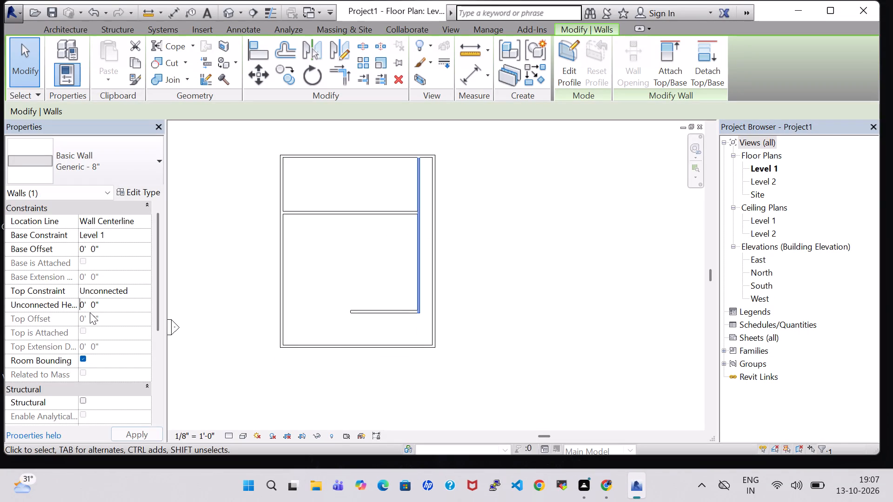
pyautogui.press('1')
pyautogui.click(449, 326)
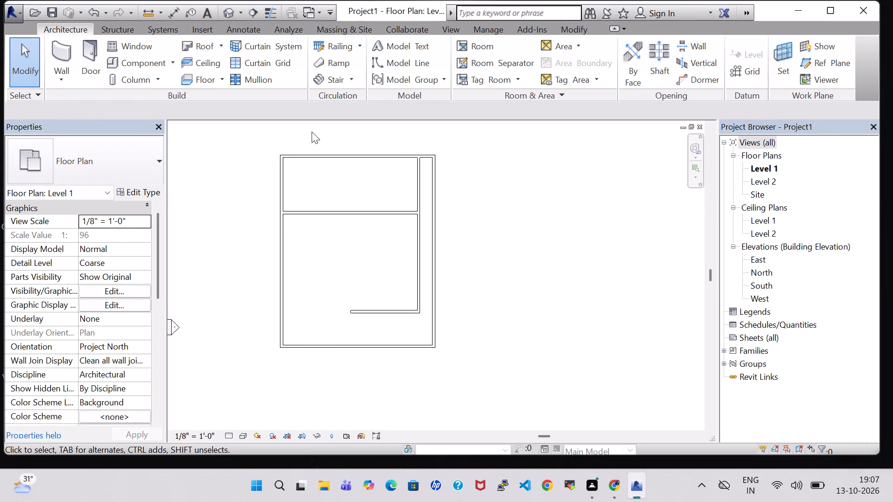
# Set the unconnected height of the full-width horizontal interior wall to 10' and clear the selection.
pyautogui.click(345, 212)
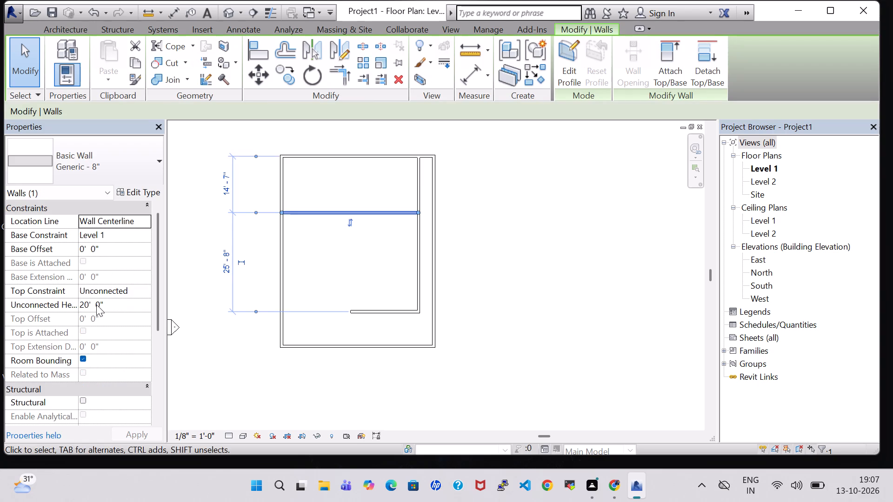
pyautogui.click(87, 303)
pyautogui.press('BackSpace')
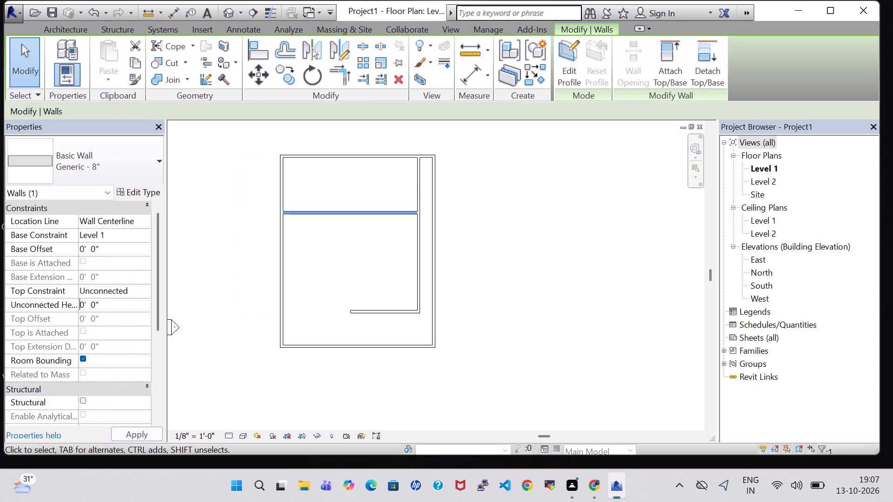
pyautogui.press('1')
pyautogui.press('Return')
pyautogui.click(585, 268)
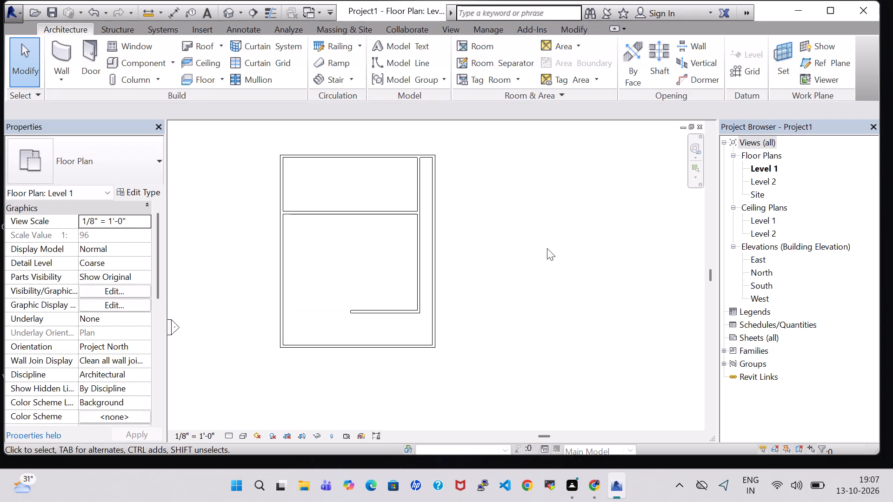
# Set the unconnected height of the rectangle's right-hand outer wall to 10' and clear the selection.
pyautogui.click(436, 247)
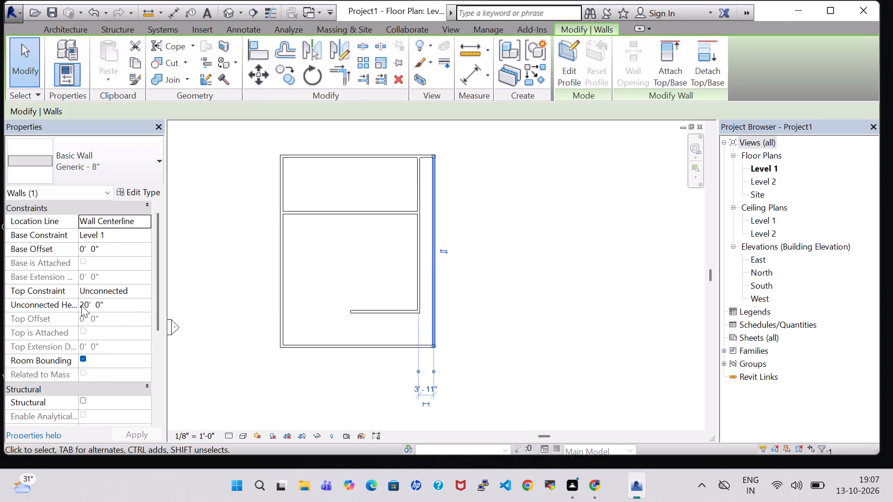
pyautogui.click(83, 306)
pyautogui.press('Right')
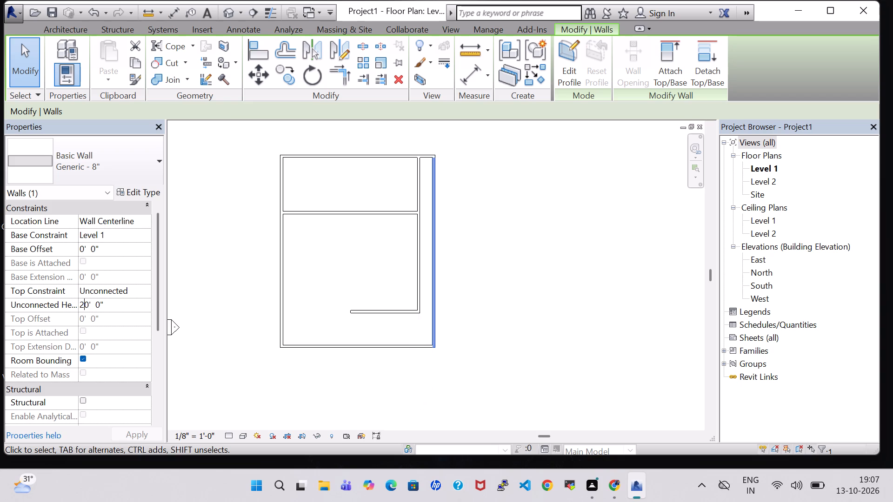
pyautogui.press('BackSpace')
pyautogui.press('1')
pyautogui.press('Return')
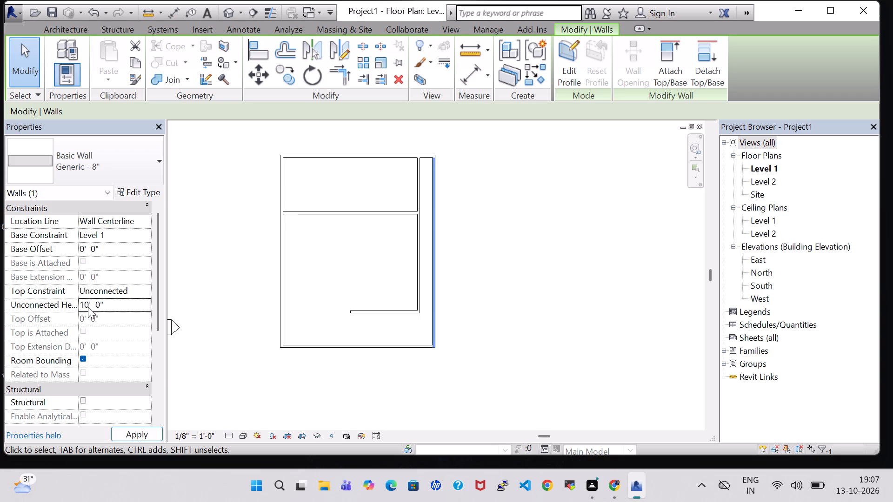
pyautogui.click(533, 286)
# Set the unconnected height of the rectangle's lower outer wall to 10' and clear the selection.
pyautogui.click(366, 341)
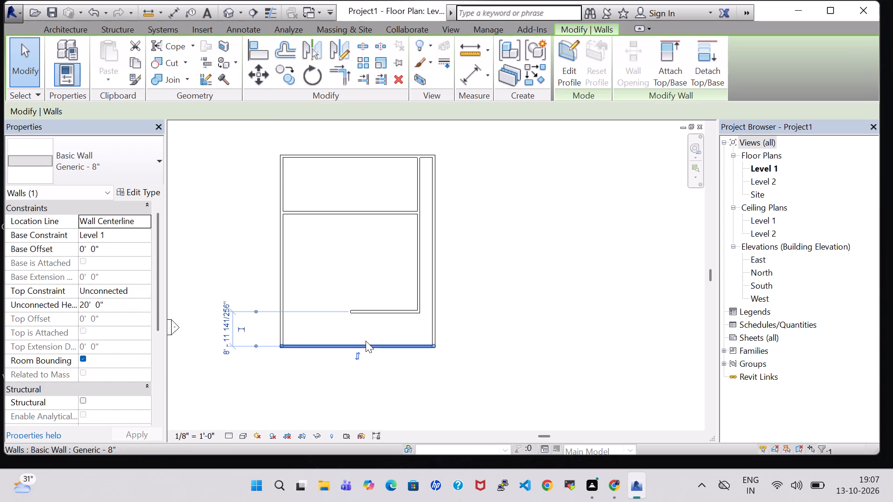
pyautogui.click(84, 305)
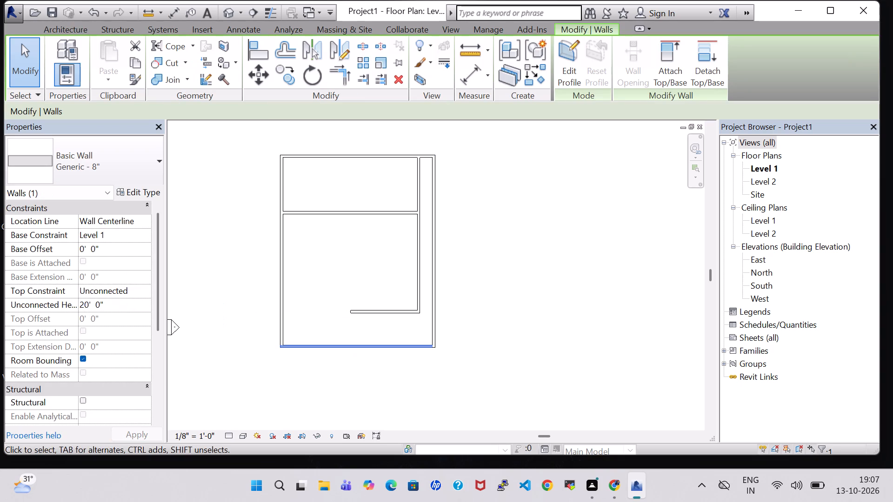
pyautogui.press('BackSpace')
pyautogui.press('1')
pyautogui.click(490, 306)
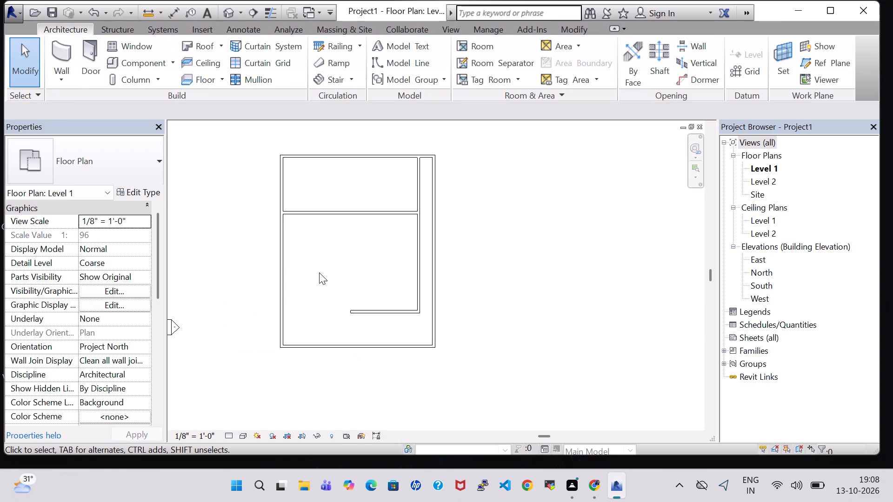
# Set the unconnected height of the rectangle's left-hand outer wall to 10' and clear the selection.
pyautogui.click(285, 262)
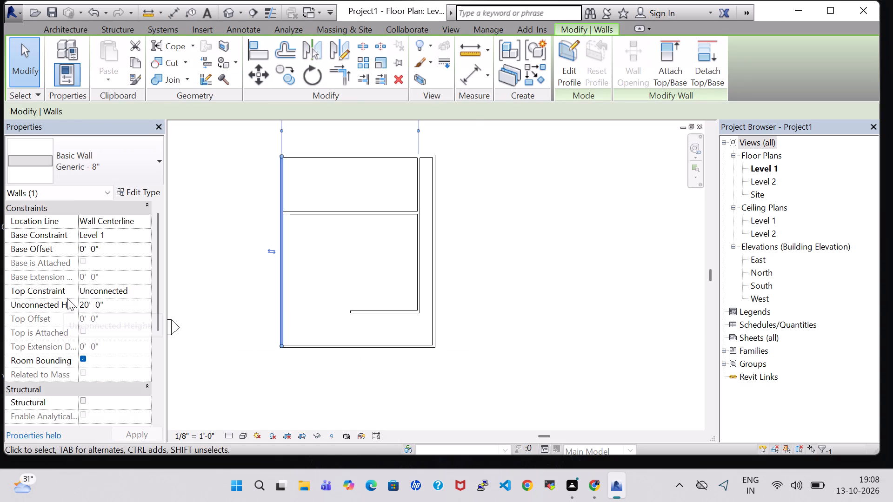
pyautogui.click(85, 304)
pyautogui.press('BackSpace')
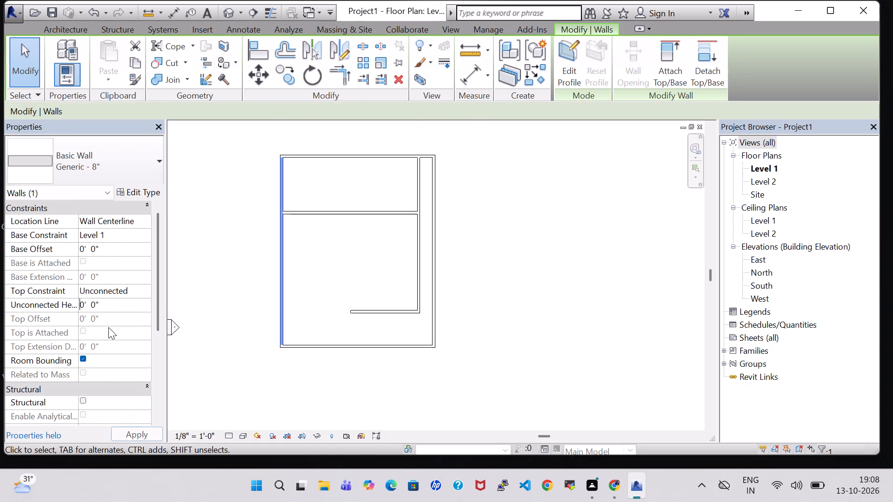
pyautogui.press('1')
pyautogui.press('Return')
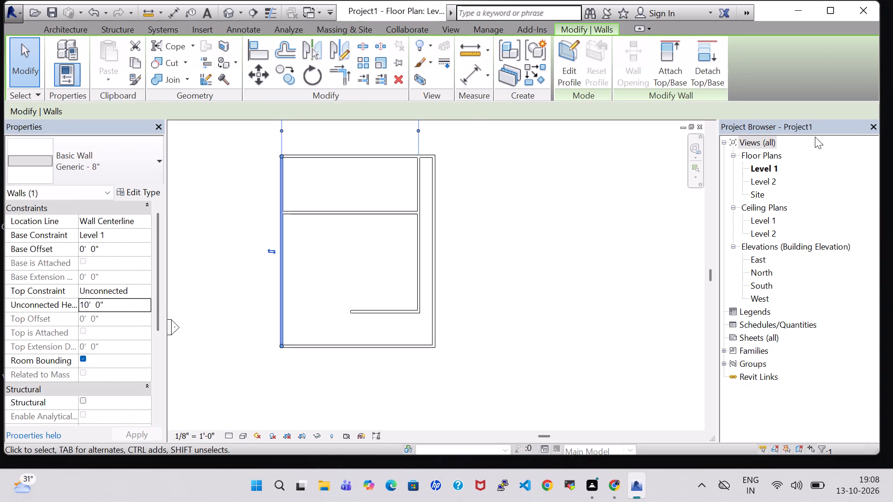
pyautogui.click(591, 264)
# Set the unconnected height of the short horizontal interior wall near the plan's lower end to 10' and clear the selection.
pyautogui.click(420, 262)
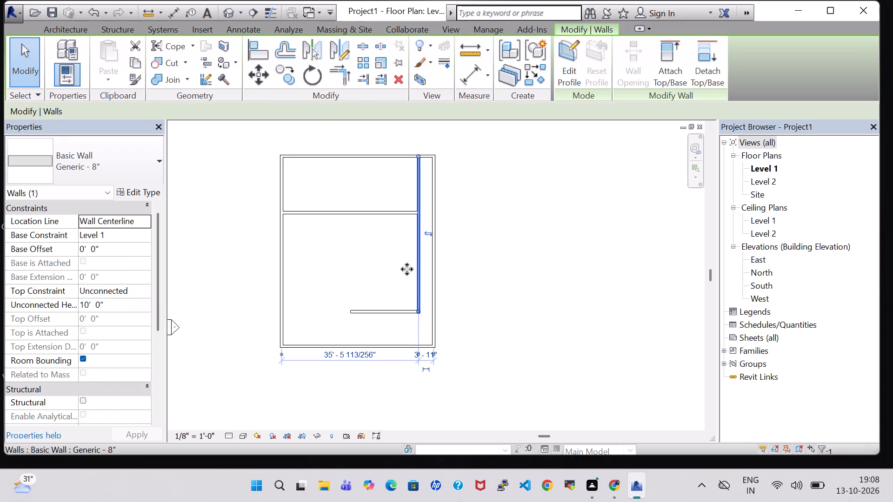
pyautogui.click(388, 315)
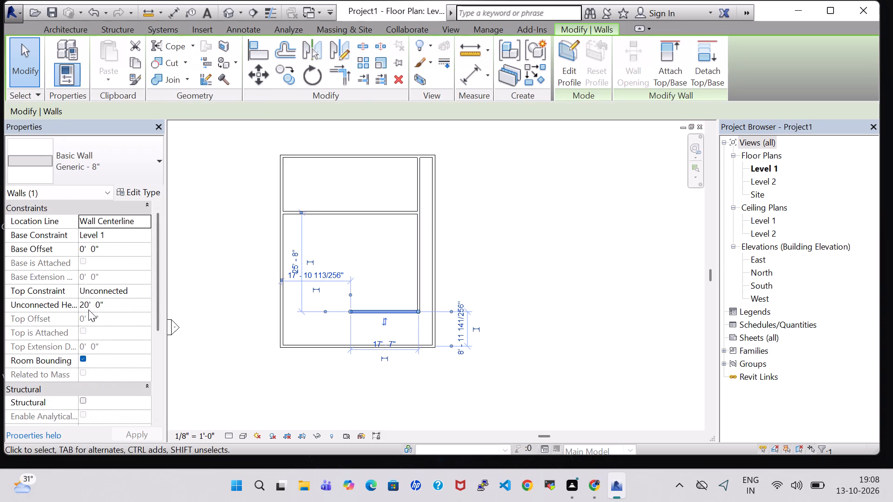
pyautogui.click(86, 303)
pyautogui.press('BackSpace')
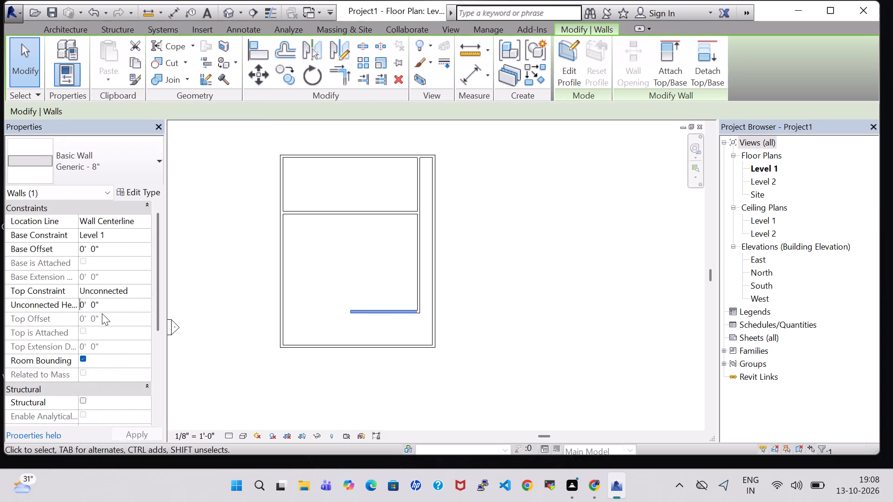
pyautogui.press('1')
pyautogui.press('Return')
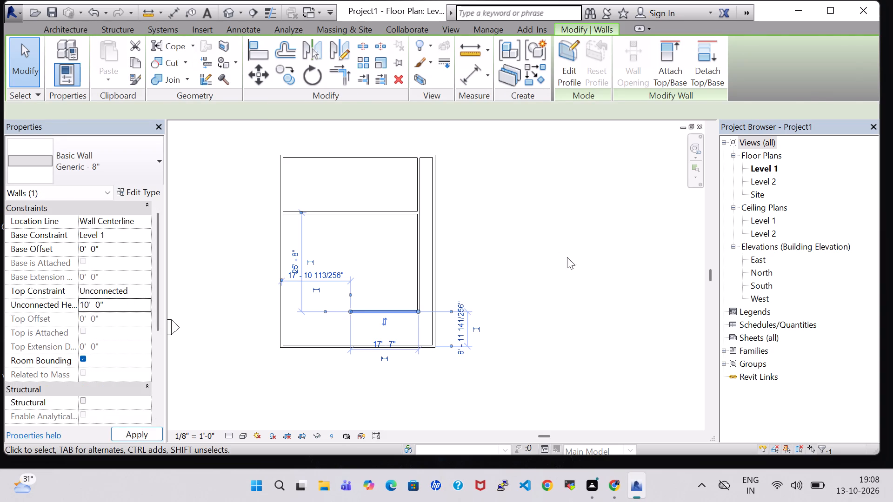
pyautogui.click(536, 258)
# View the walls in the default 3D view and return to the Level 1 floor plan.
pyautogui.click(226, 17)
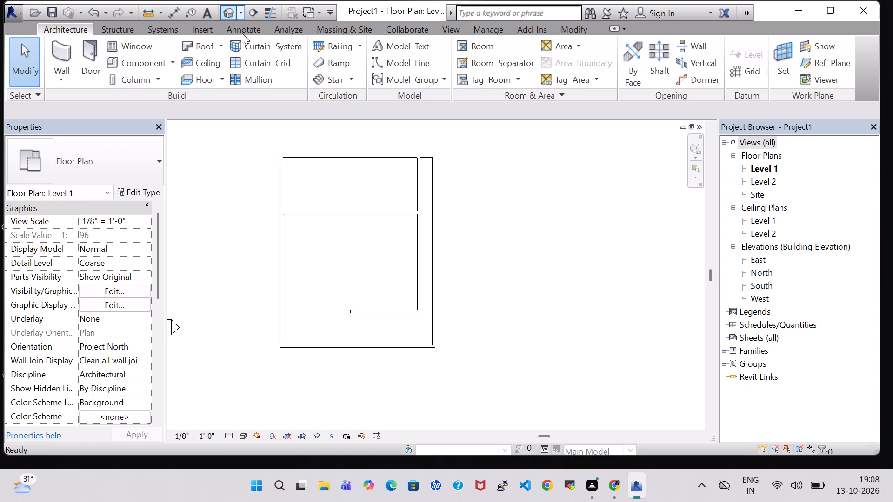
pyautogui.tripleClick(771, 168)
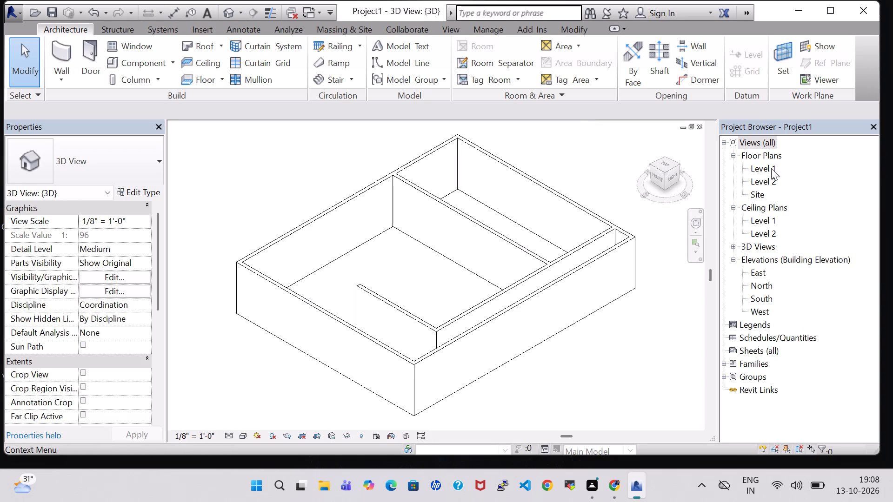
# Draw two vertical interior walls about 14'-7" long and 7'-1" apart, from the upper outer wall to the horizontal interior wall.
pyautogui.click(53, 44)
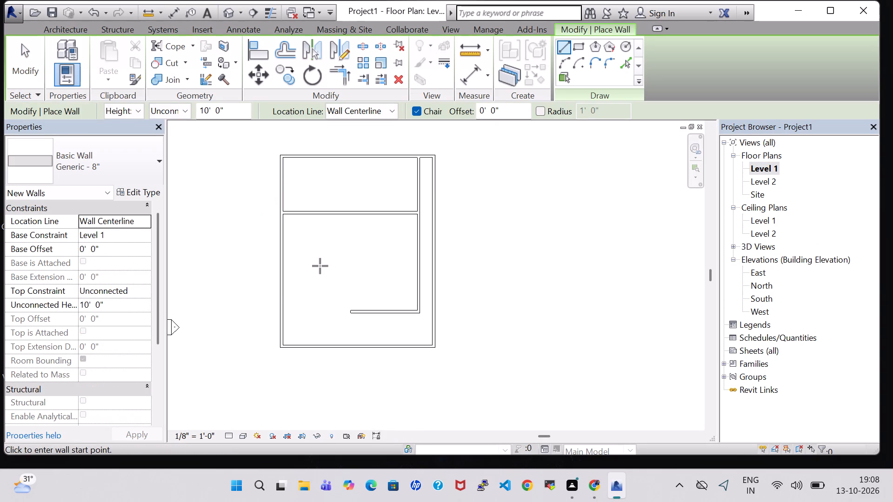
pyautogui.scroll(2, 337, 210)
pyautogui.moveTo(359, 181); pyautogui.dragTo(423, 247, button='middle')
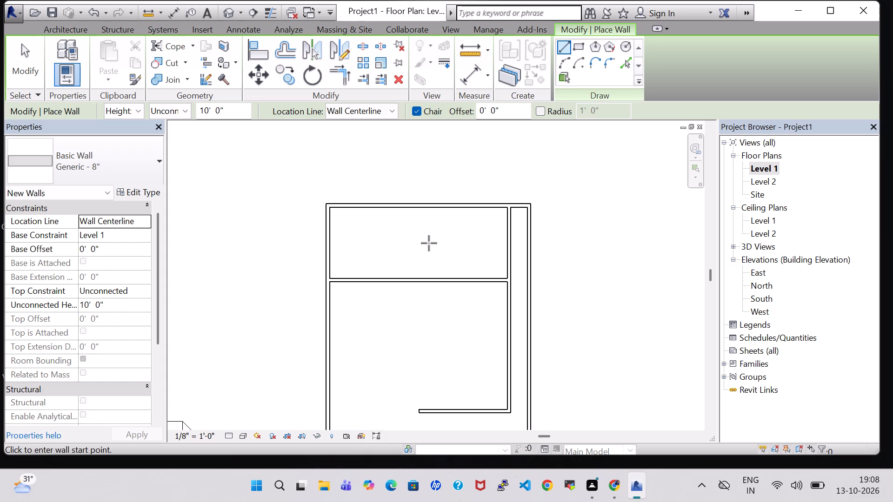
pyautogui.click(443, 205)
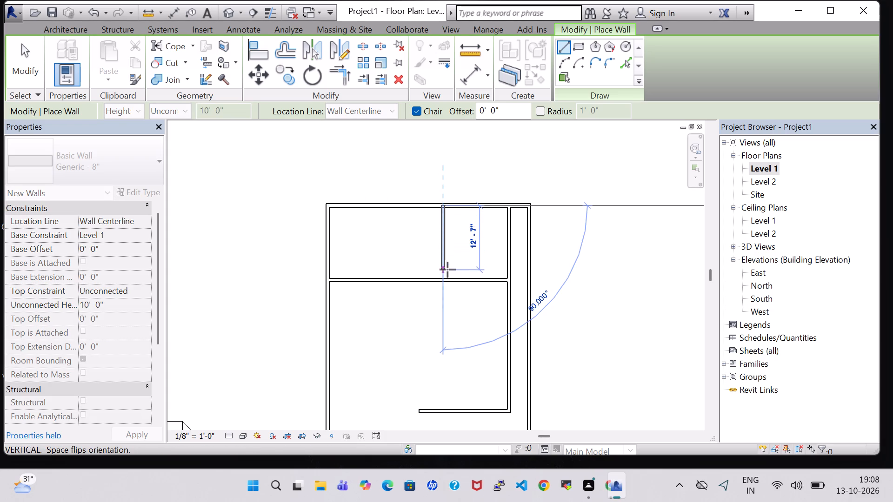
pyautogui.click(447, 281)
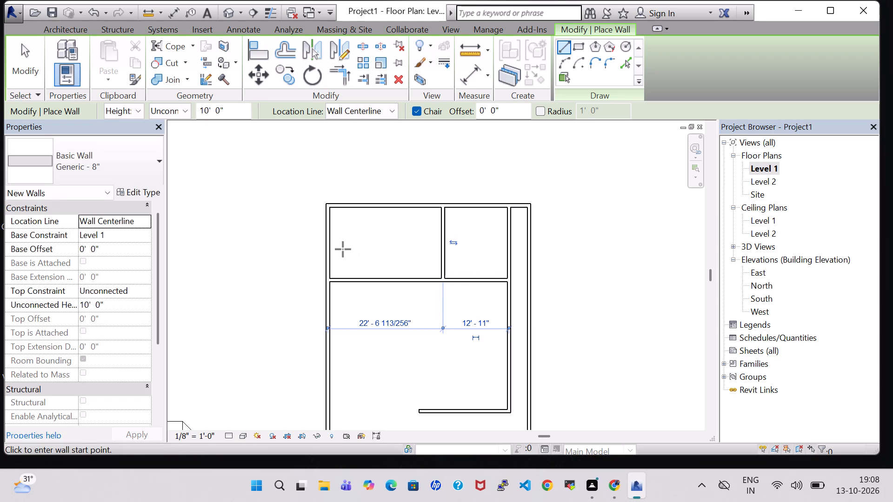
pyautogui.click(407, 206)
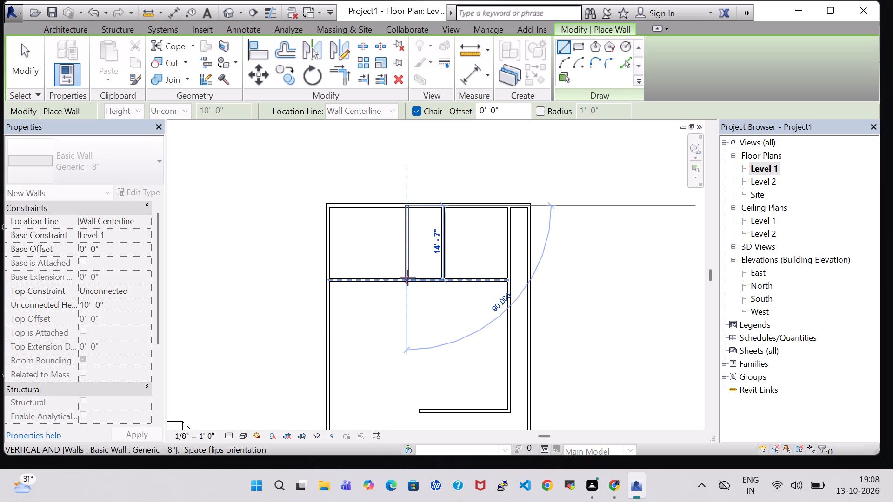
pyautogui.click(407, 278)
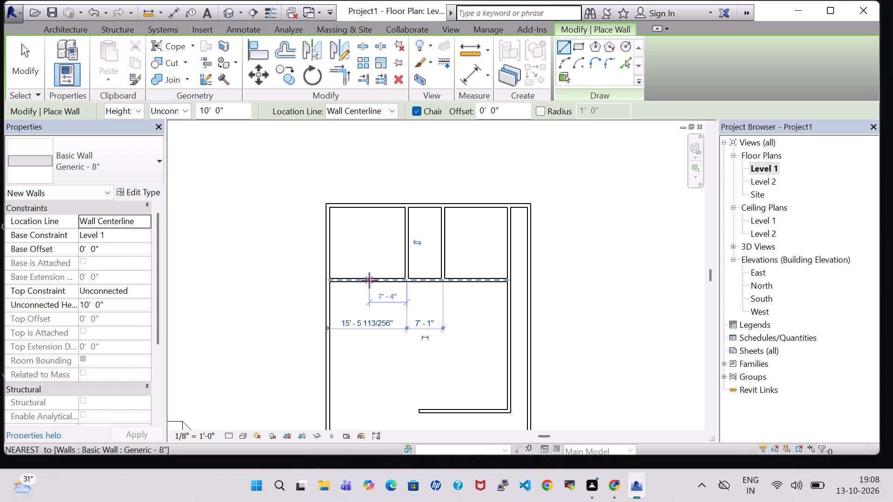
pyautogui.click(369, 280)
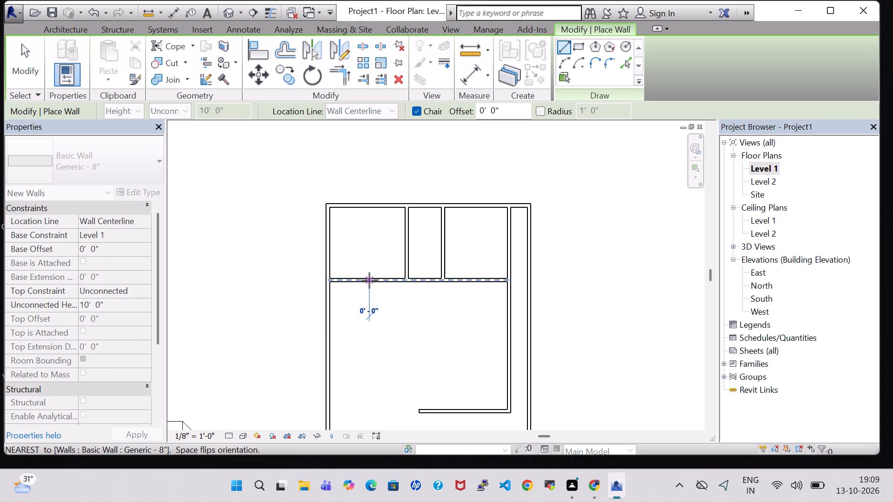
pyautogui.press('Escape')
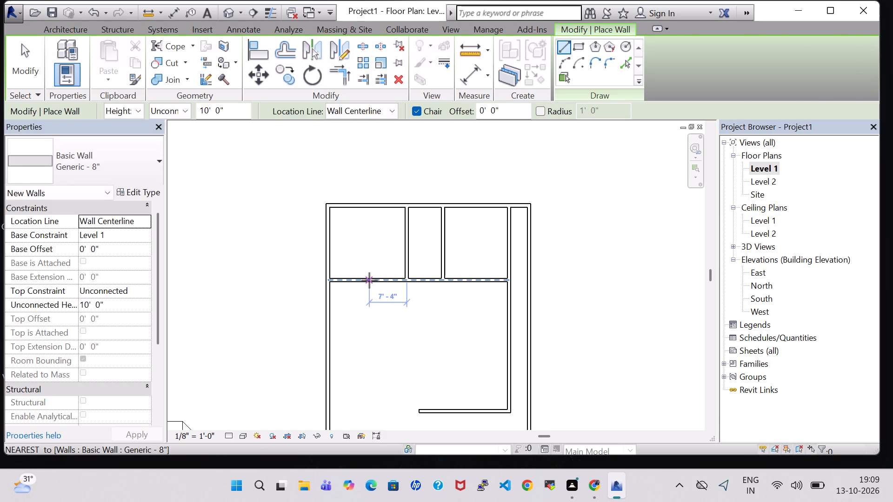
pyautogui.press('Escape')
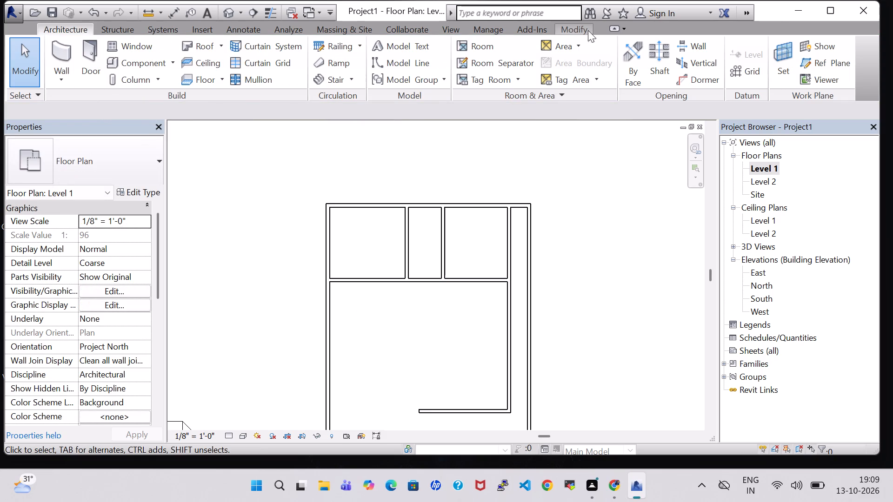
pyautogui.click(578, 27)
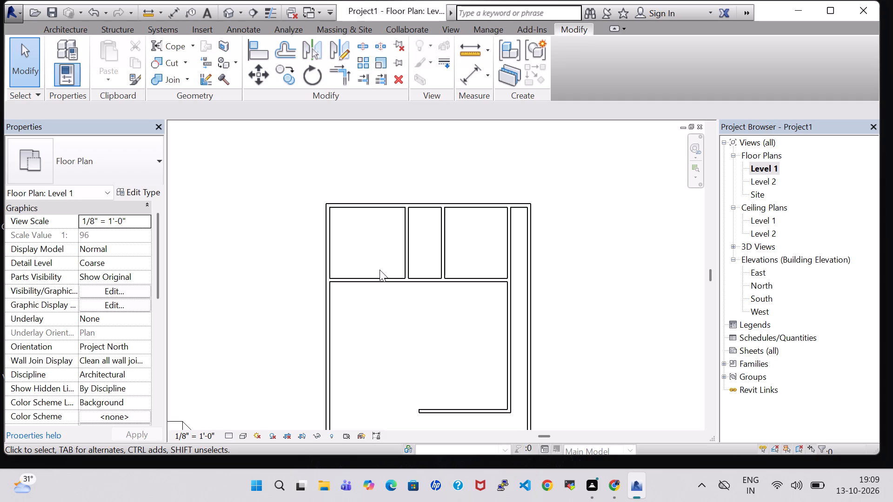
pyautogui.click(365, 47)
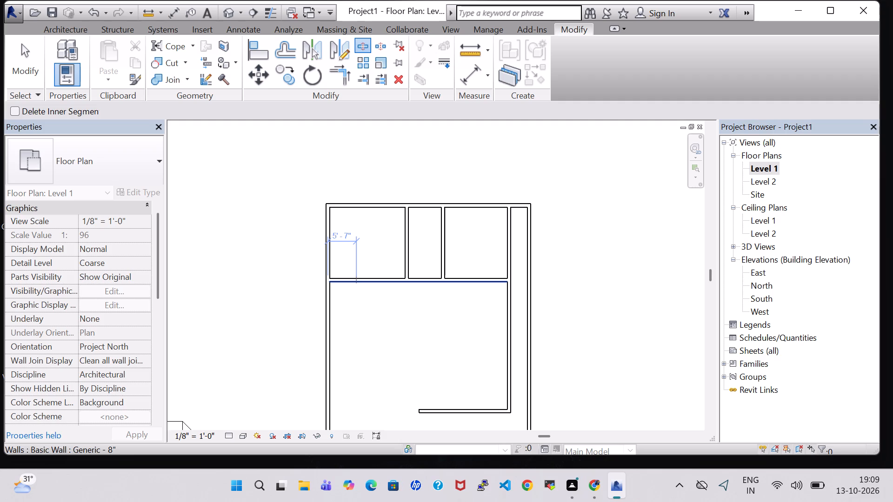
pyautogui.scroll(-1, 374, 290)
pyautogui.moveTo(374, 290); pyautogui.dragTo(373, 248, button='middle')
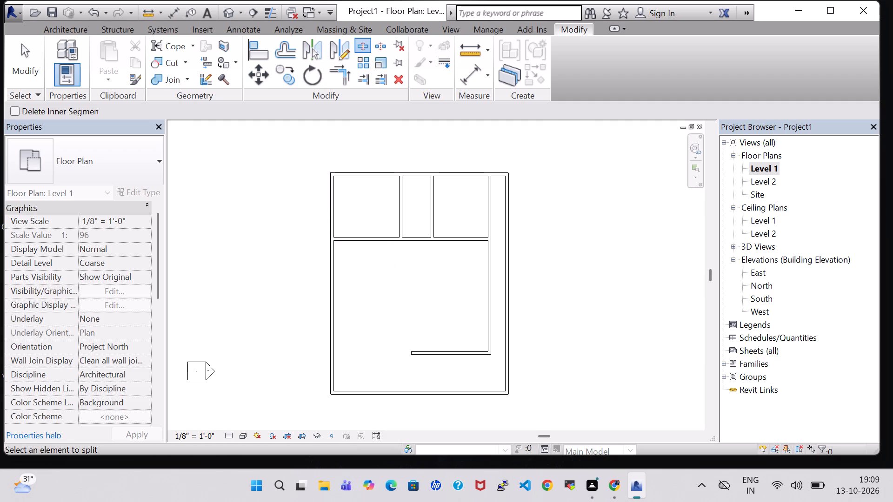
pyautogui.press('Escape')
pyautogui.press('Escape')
# Delete the full-width horizontal interior wall in the upper part of the plan.
pyautogui.click(368, 239)
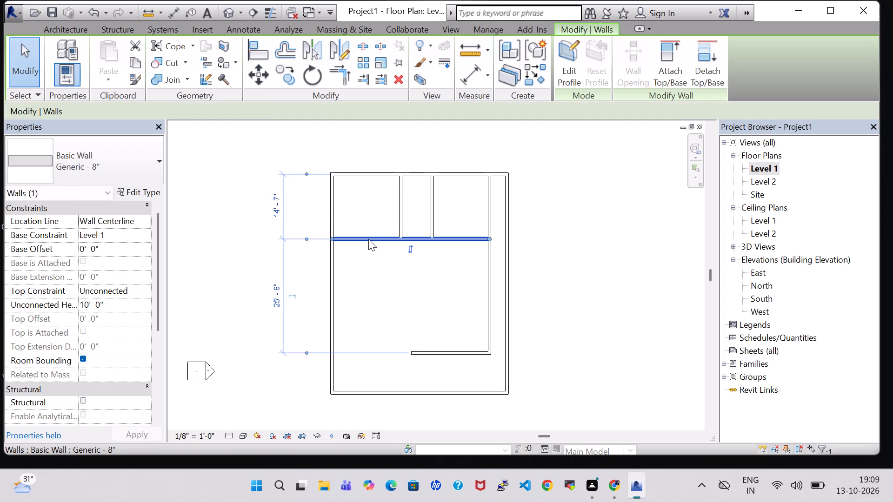
pyautogui.press('Delete')
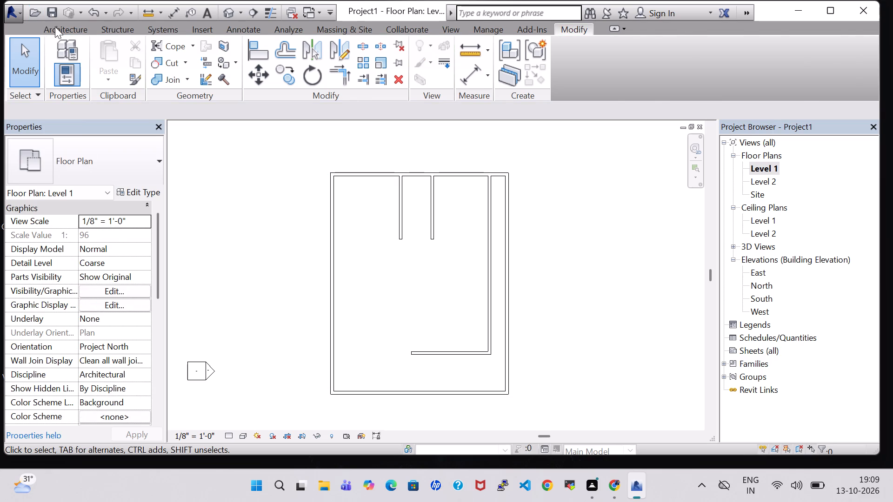
pyautogui.click(55, 26)
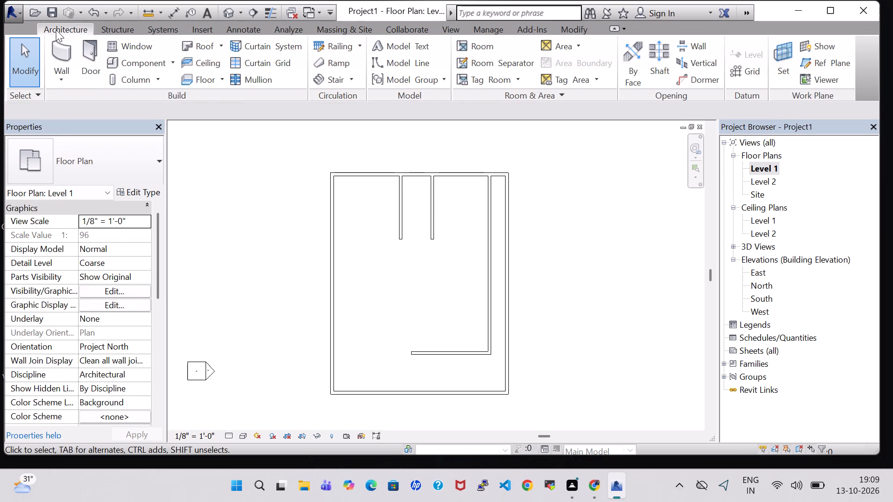
pyautogui.press('Escape')
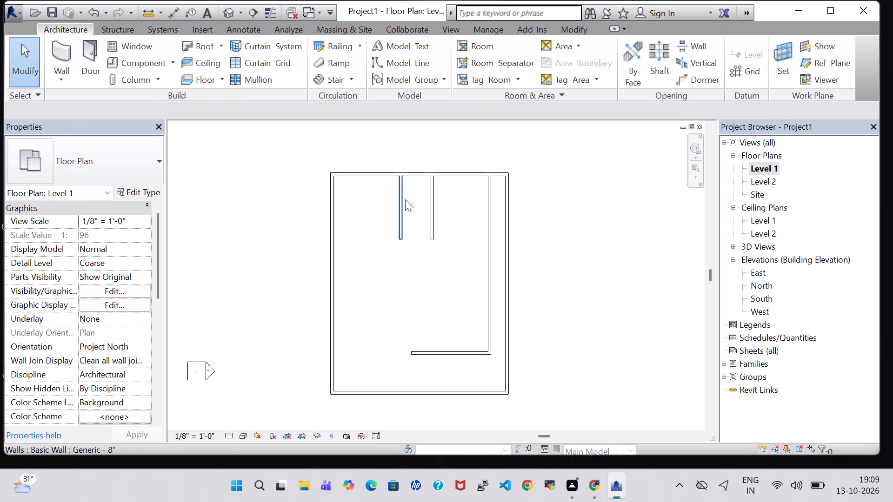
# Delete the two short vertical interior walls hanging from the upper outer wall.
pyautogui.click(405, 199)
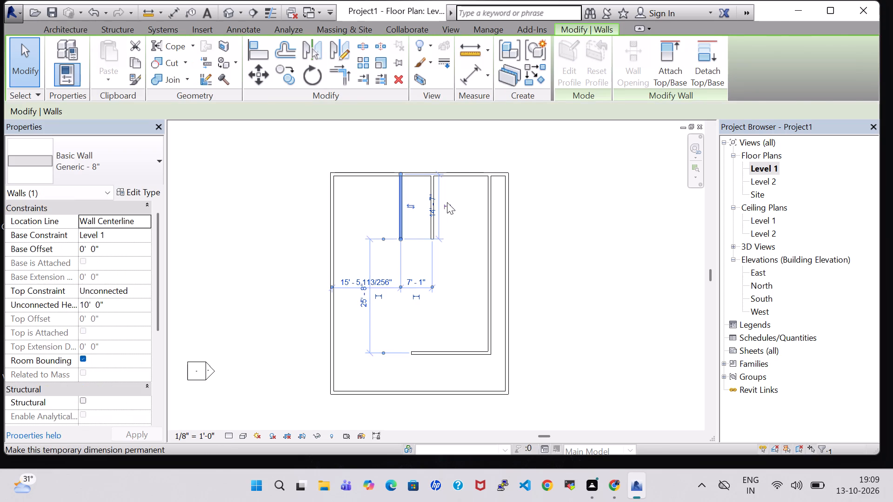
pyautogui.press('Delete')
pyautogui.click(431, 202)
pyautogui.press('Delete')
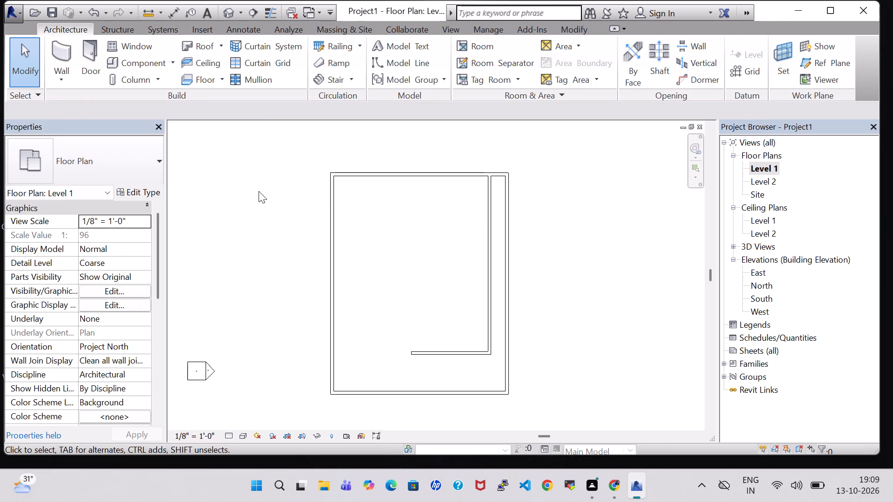
# Draw a stepped chain of interior walls near the left outer wall: about 27'-3" down, 7'-1" right, 6'-1" down and 5'-10" right.
pyautogui.click(69, 40)
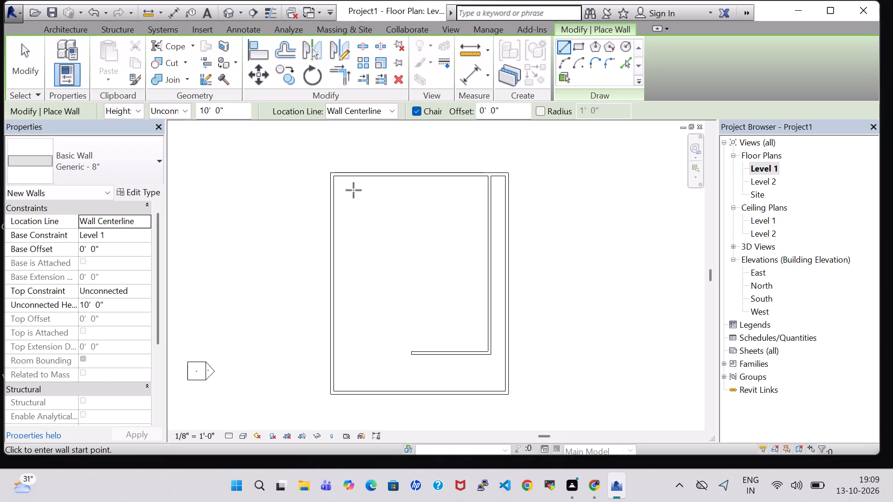
pyautogui.click(353, 190)
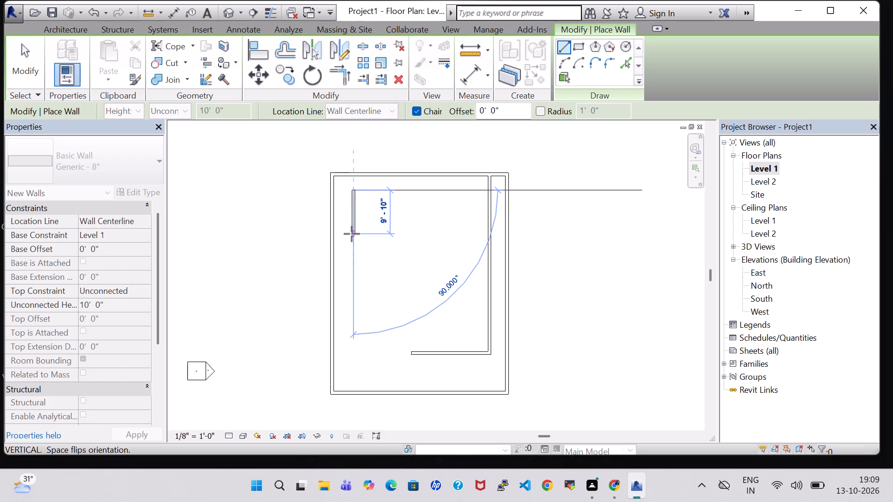
pyautogui.click(353, 311)
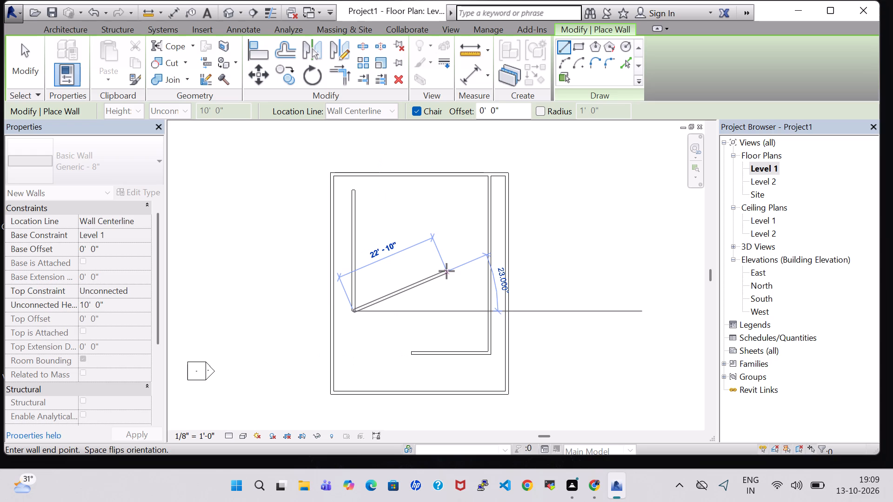
pyautogui.click(386, 316)
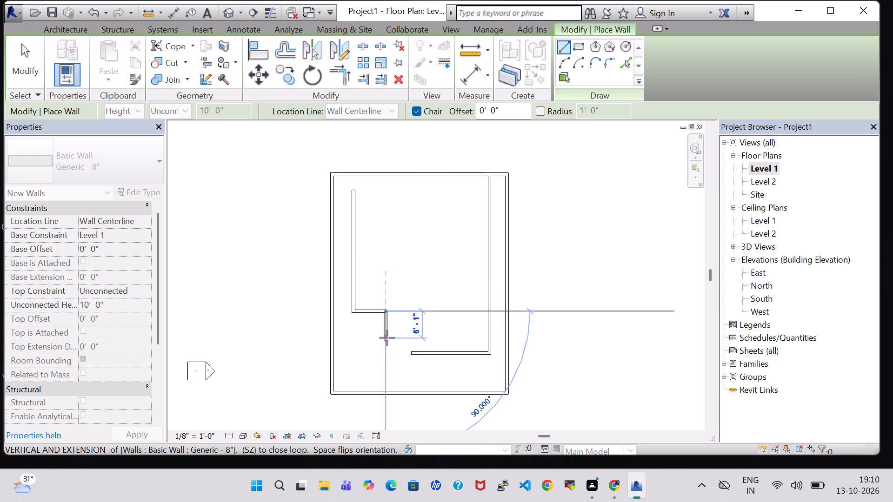
pyautogui.click(387, 338)
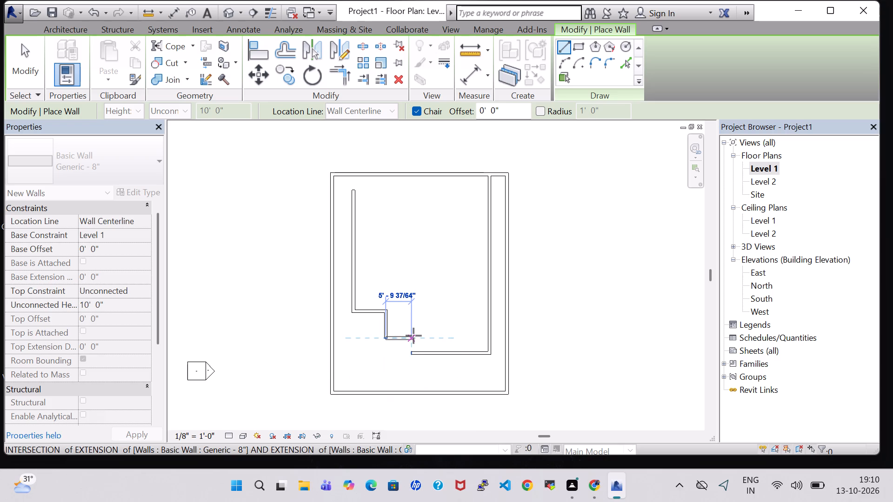
pyautogui.click(413, 336)
pyautogui.press('Escape')
pyautogui.press('Escape')
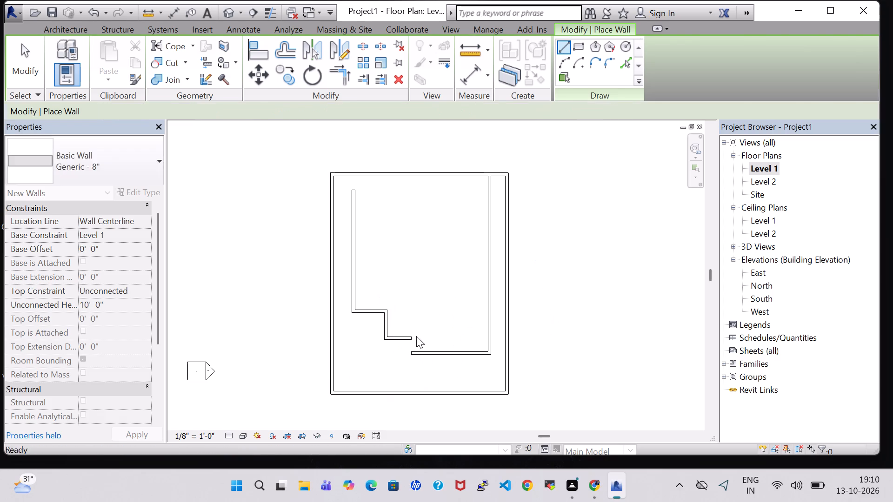
# Move the lower horizontal interior wall about 4' down, to about 4'-11" from the bottom outer wall.
pyautogui.click(442, 355)
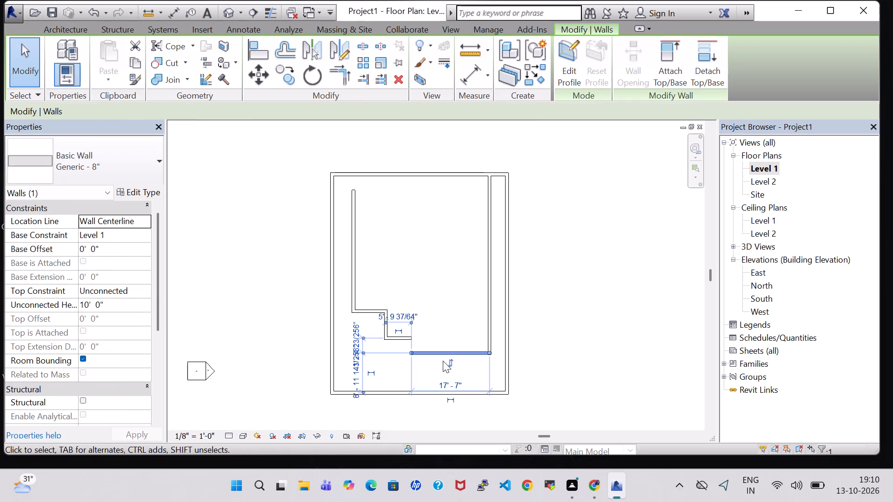
pyautogui.press('Down')
pyautogui.press('Down')
pyautogui.press('Down')
pyautogui.press('Down')
pyautogui.press('Down')
pyautogui.press('Down')
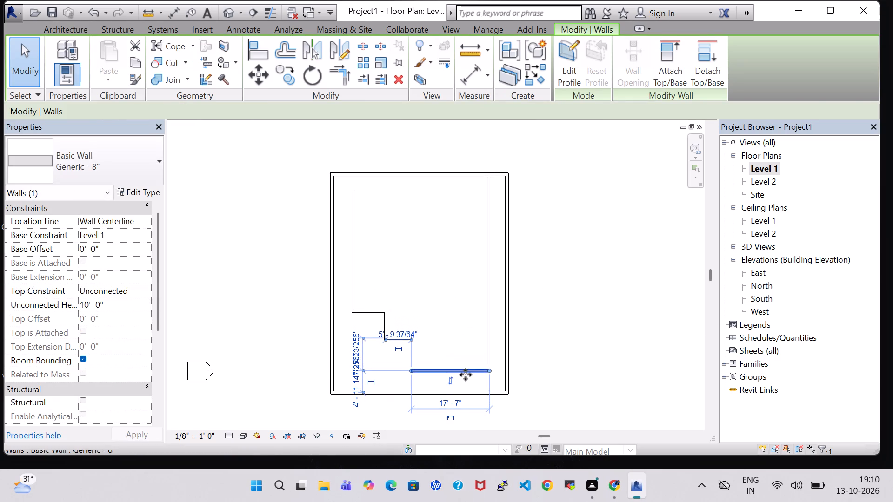
pyautogui.click(593, 316)
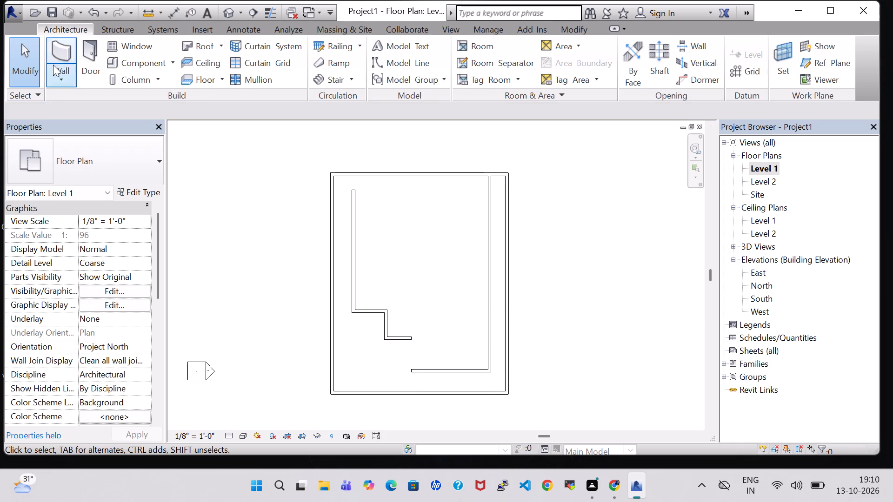
# Draw a vertical wall joining the end of the stepped walls to the left end of the lower horizontal interior wall.
pyautogui.click(54, 45)
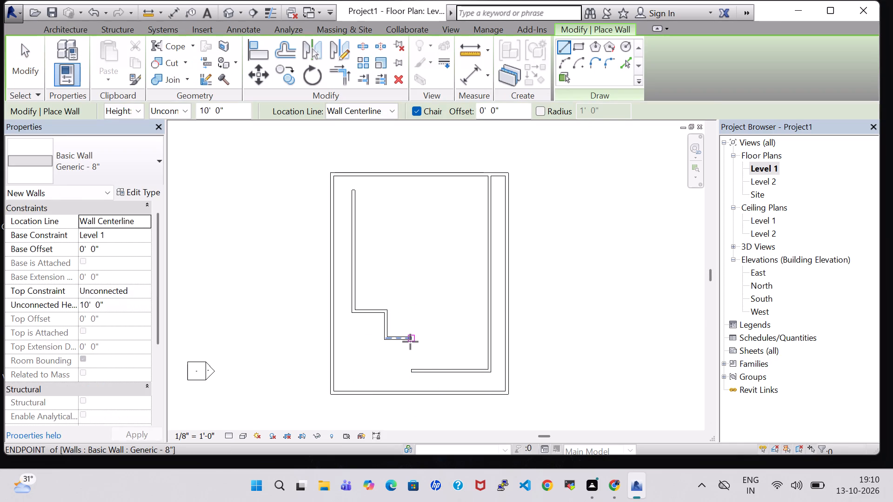
pyautogui.click(410, 341)
pyautogui.click(413, 368)
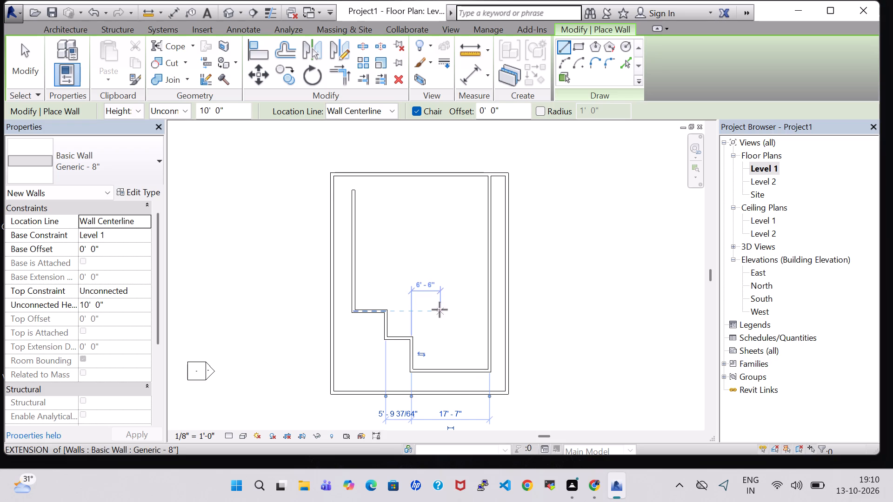
# Draw a wall about 16'-4" right from the top of the left interior wall and about 3'-7" up to the upper outer wall.
pyautogui.click(355, 192)
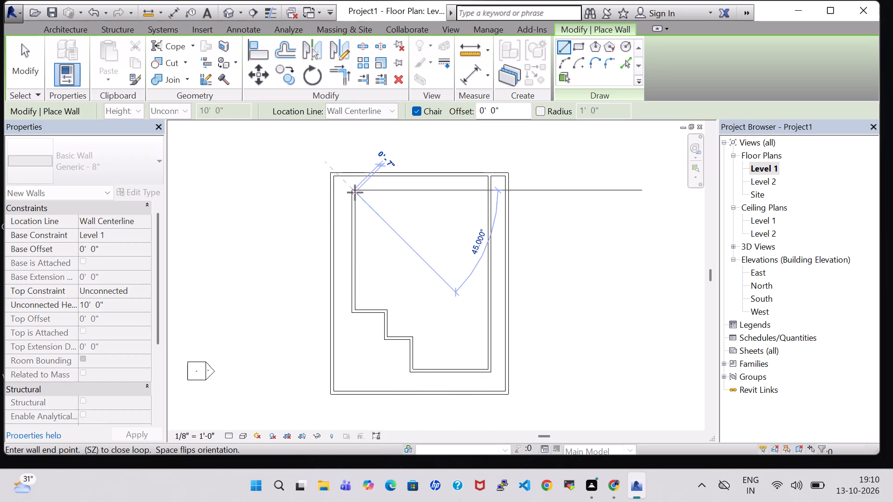
pyautogui.click(426, 194)
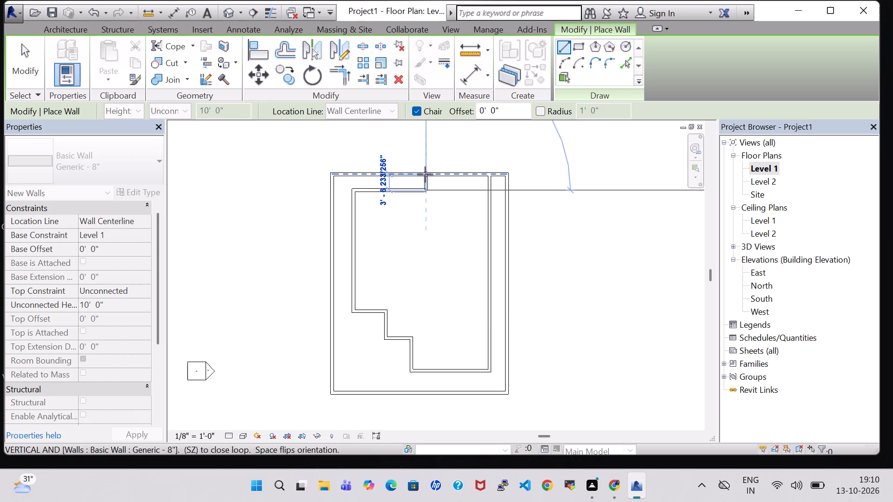
pyautogui.click(427, 175)
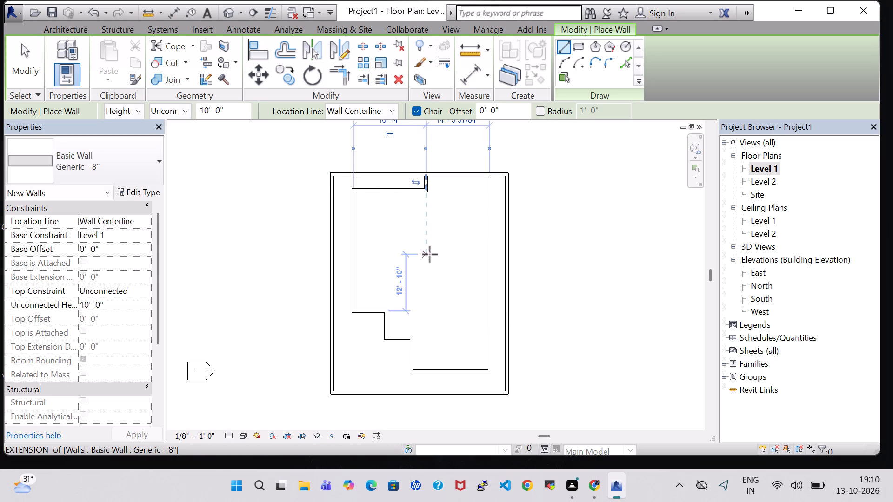
# Draw a horizontal wall between the left and right vertical interior walls, about 12'-10" below the upper outer wall.
pyautogui.click(425, 231)
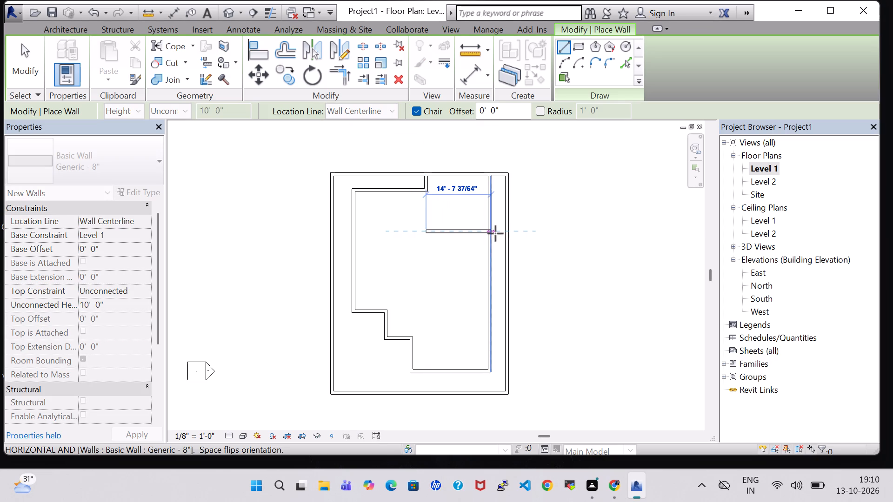
pyautogui.scroll(3, 493, 233)
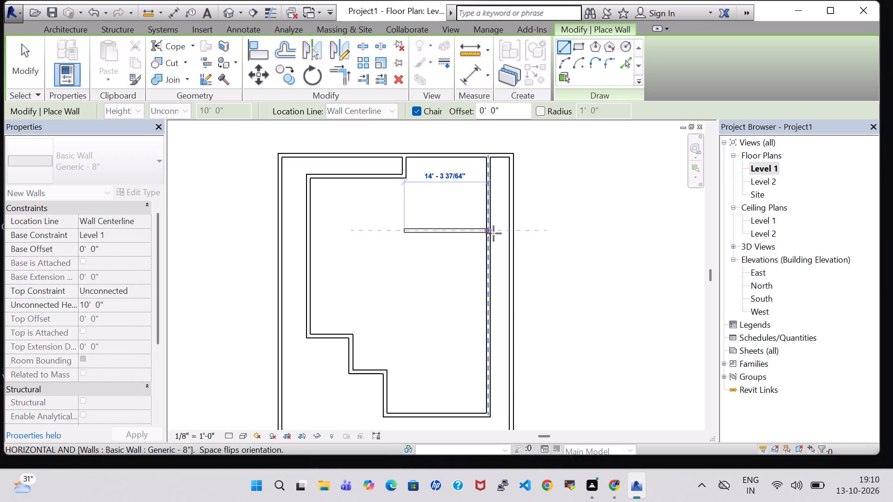
pyautogui.click(488, 231)
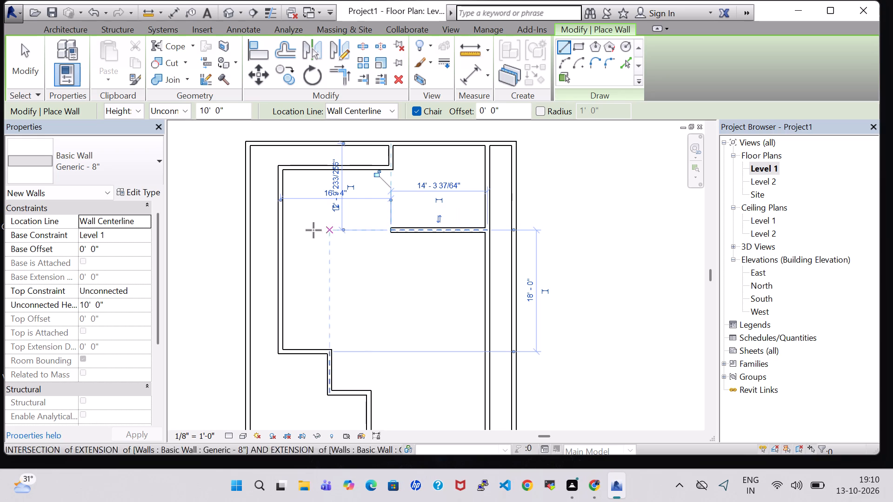
pyautogui.click(282, 229)
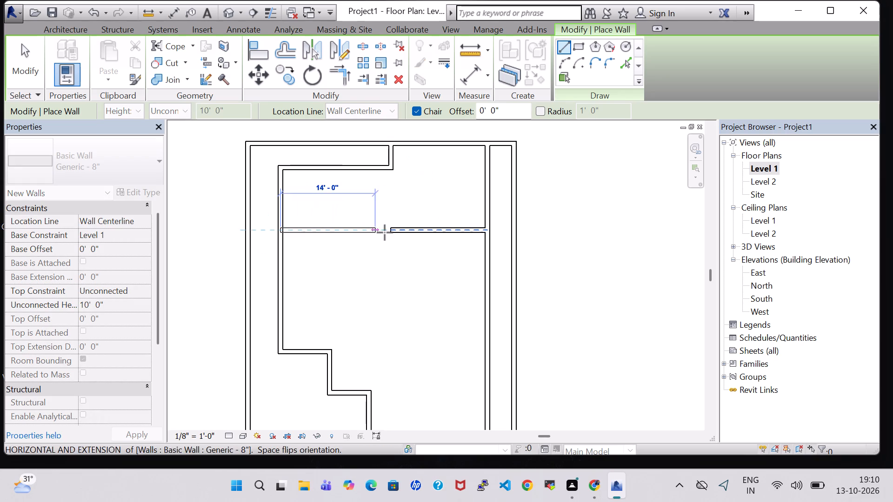
pyautogui.click(389, 232)
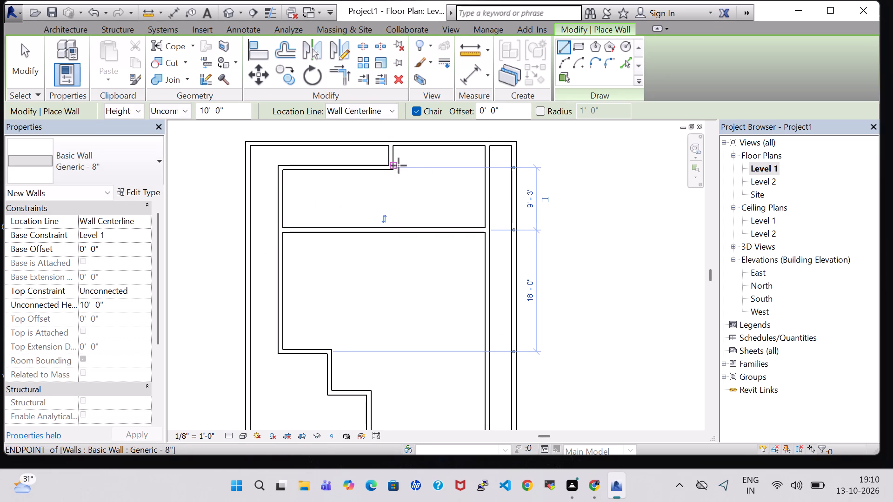
# Draw a vertical wall about 9'-3" long from the upper interior corner down to the full-width horizontal interior wall.
pyautogui.click(392, 168)
pyautogui.click(390, 229)
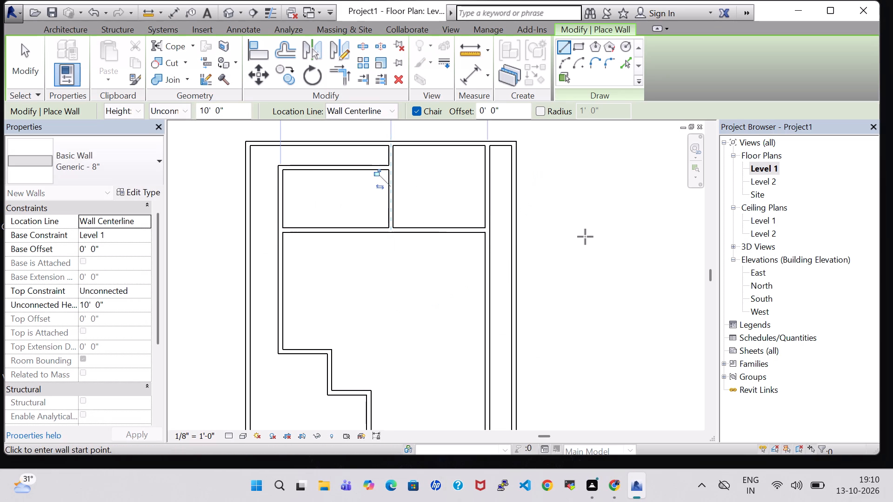
pyautogui.press('Escape')
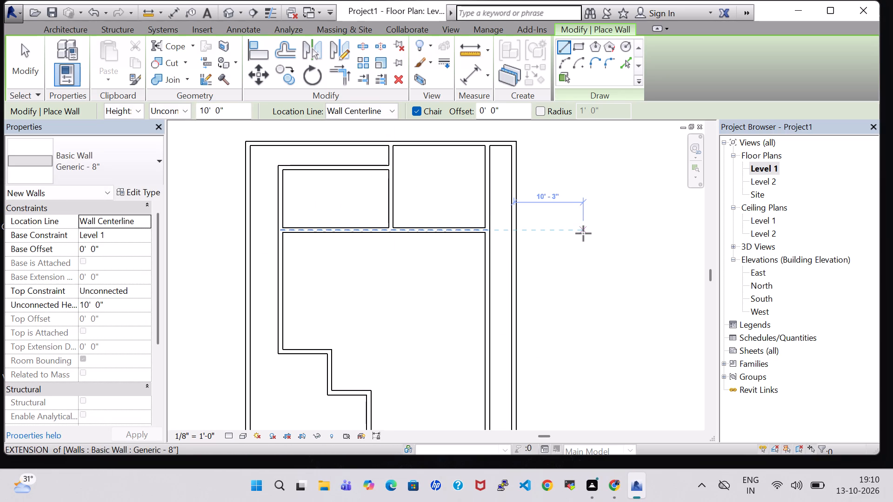
# Draw a vertical wall about 12'-10" long from the upper outer wall to the horizontal interior wall, 5'-0" right of the vertical partition.
pyautogui.scroll(-1, 583, 233)
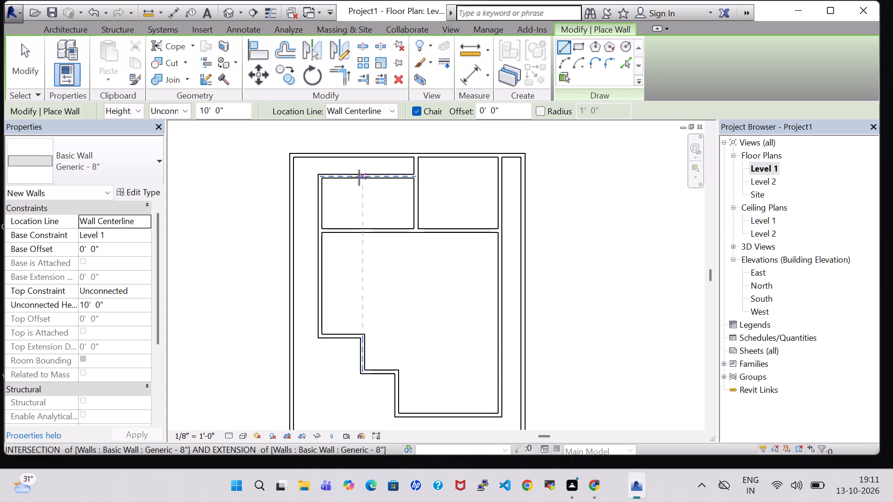
pyautogui.click(446, 159)
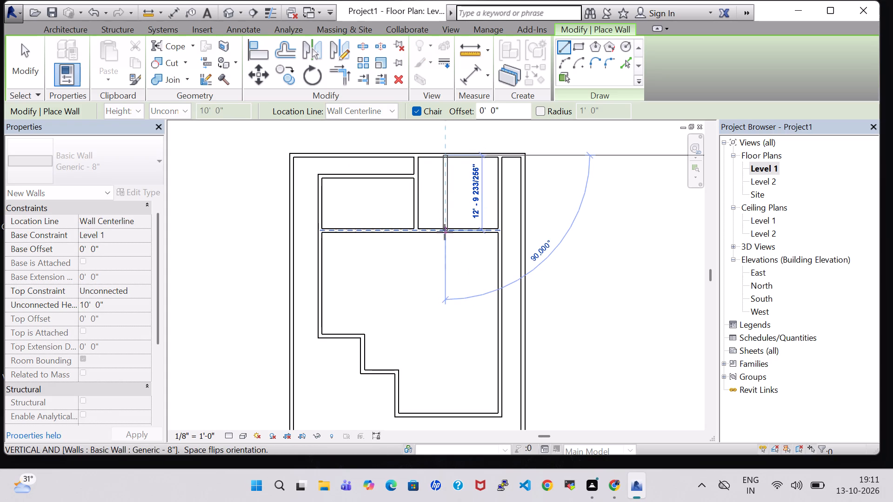
pyautogui.click(445, 234)
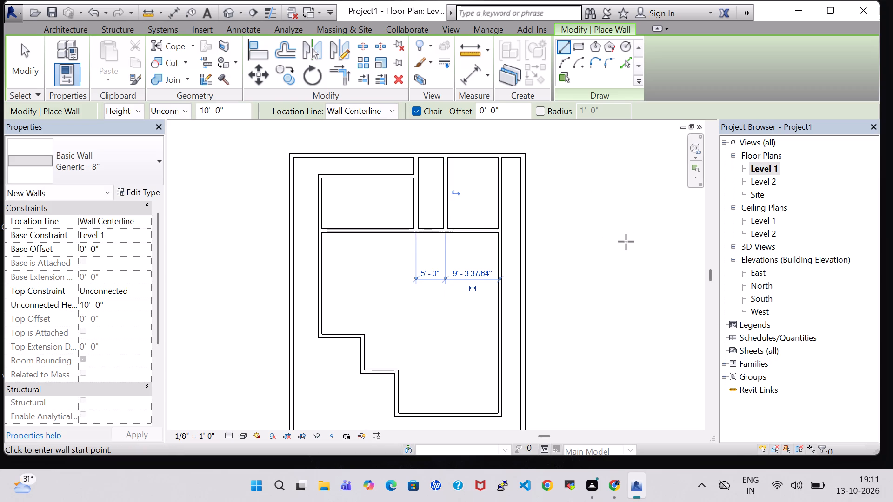
pyautogui.press('Escape')
pyautogui.press('Escape')
# Move the left of the two upper vertical partitions 1'-6" to the left.
pyautogui.click(419, 203)
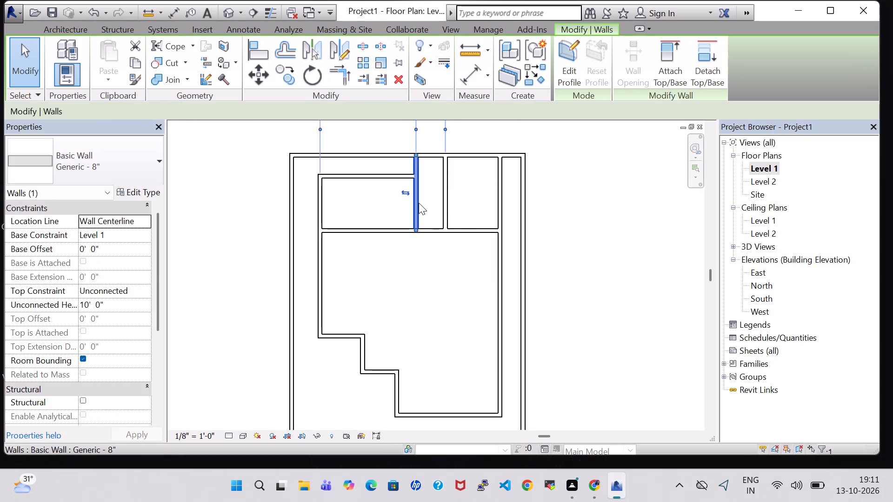
pyautogui.press('Left')
pyautogui.press('Left')
pyautogui.press('Left')
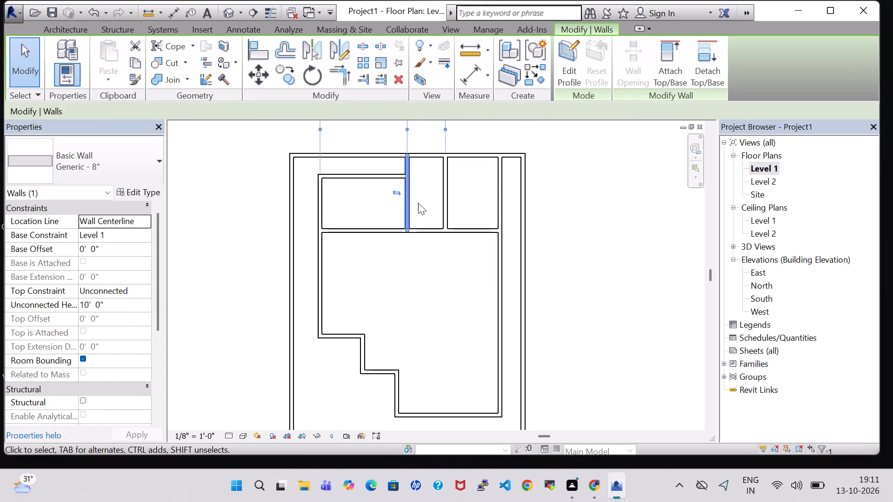
# Move the right upper vertical partition 1'-6" to the left, 5'-0" from the left partition.
pyautogui.click(445, 202)
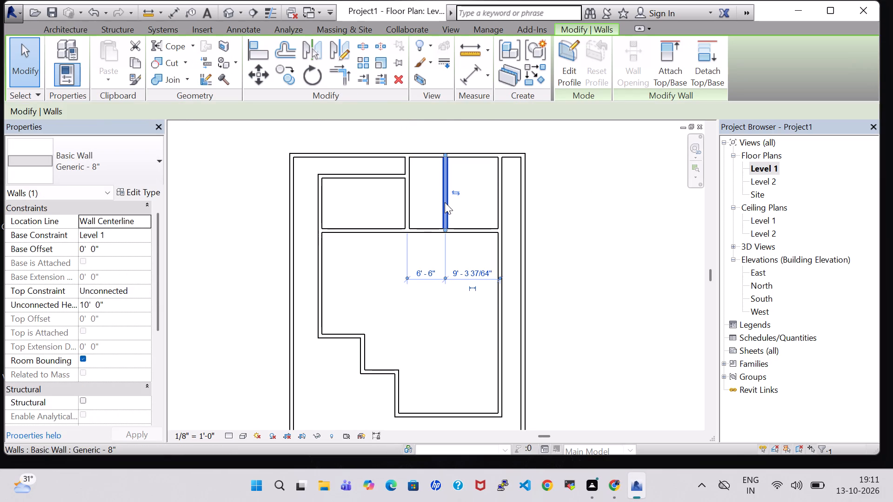
pyautogui.press('Left')
pyautogui.press('Left')
pyautogui.press('Left')
pyautogui.press('Left')
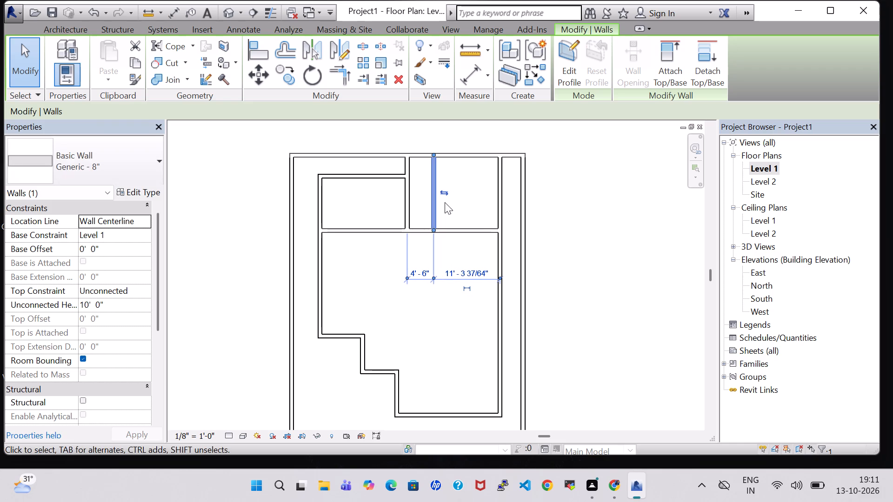
pyautogui.press('Right')
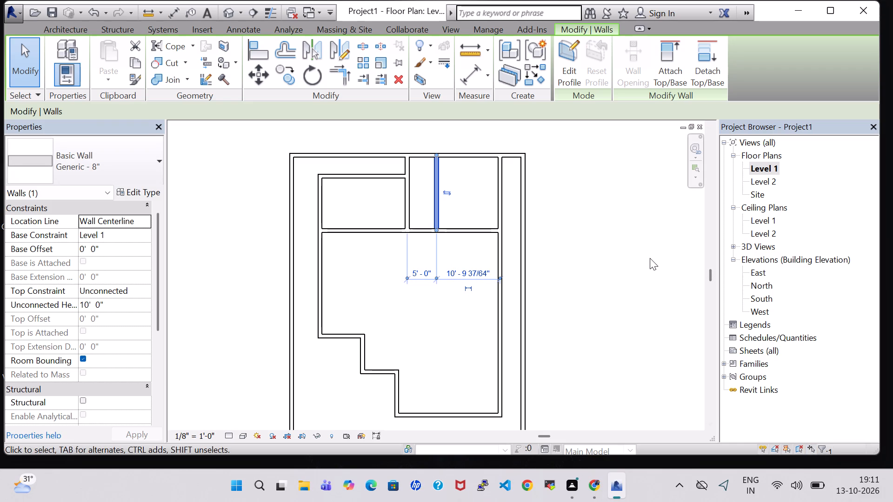
pyautogui.click(627, 288)
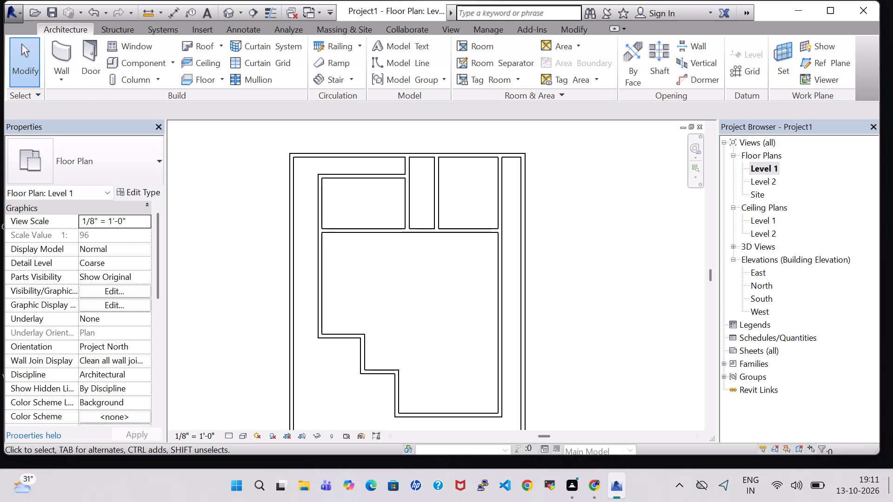
# Draw a vertical wall about 19'-7" up from the lower horizontal interior wall and horizontal walls from its top to both side interior walls.
pyautogui.click(66, 45)
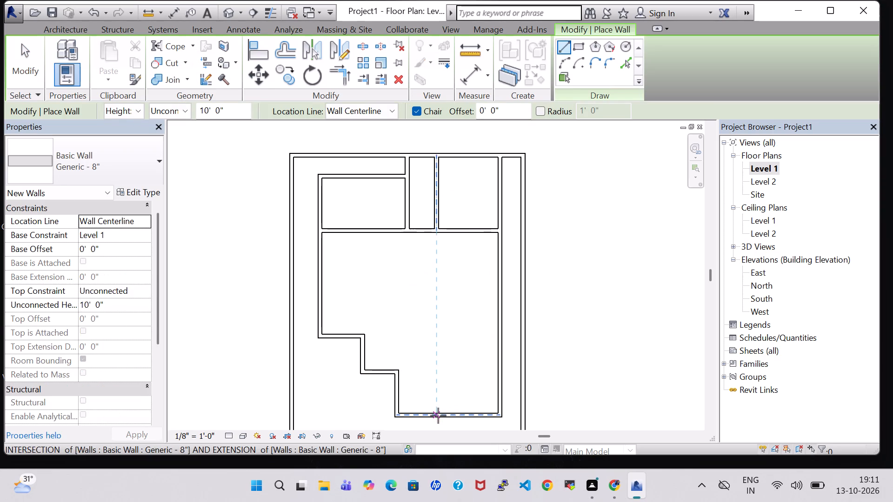
pyautogui.click(438, 416)
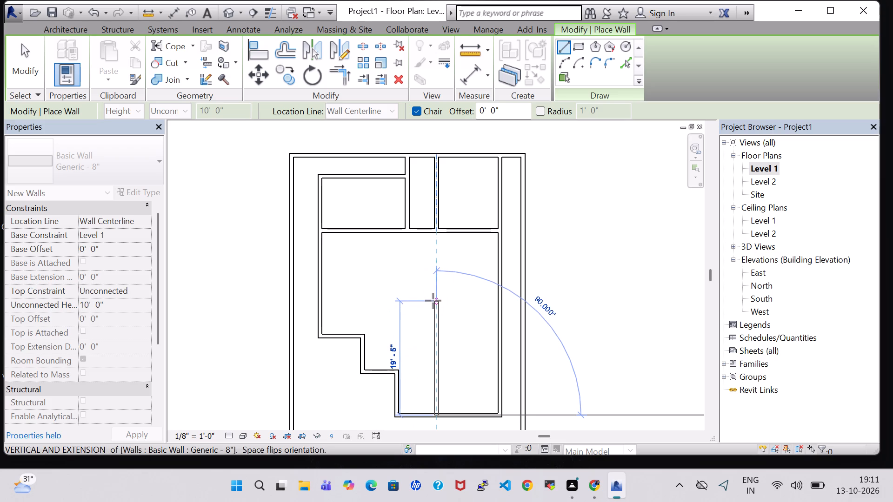
pyautogui.click(433, 300)
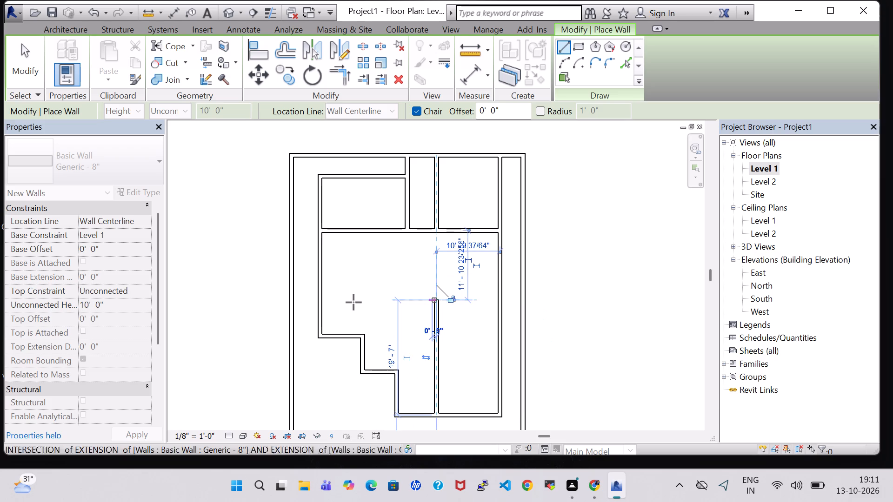
pyautogui.click(316, 299)
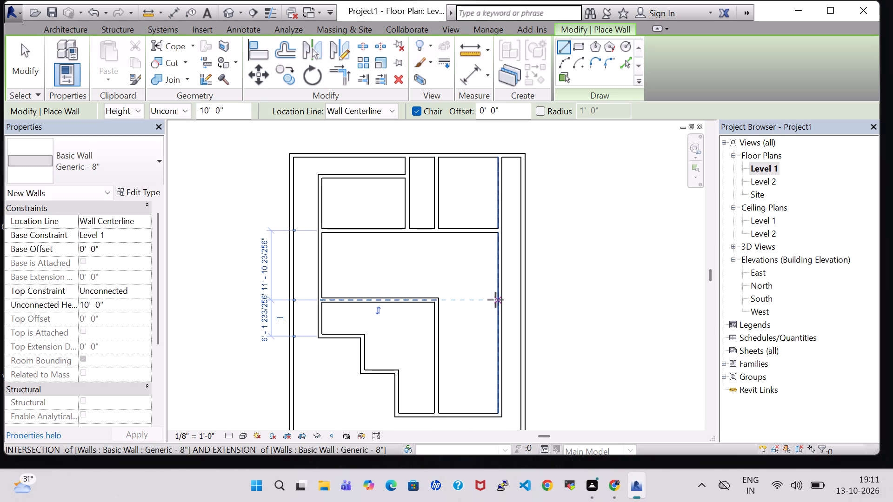
pyautogui.click(503, 301)
pyautogui.click(433, 299)
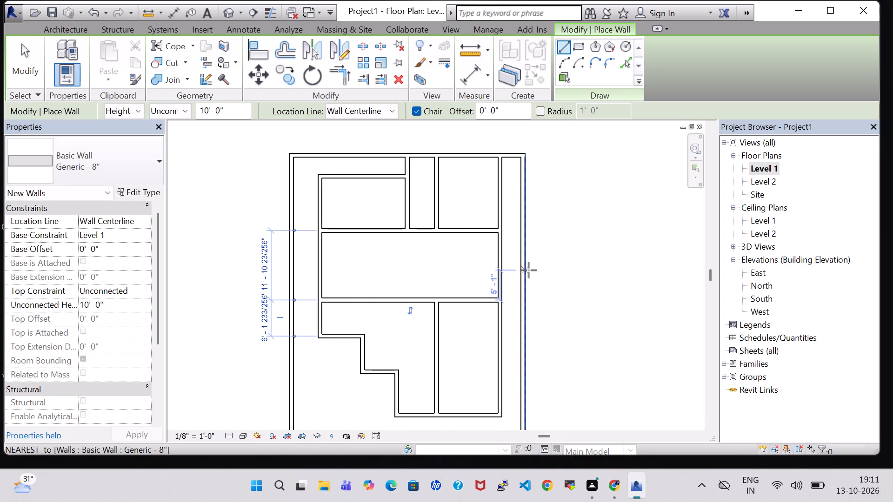
# Move the lower horizontal segment of the stepped interior wall 2'-0" down, to 8'-1" below the upper step segment.
pyautogui.scroll(-1, 528, 270)
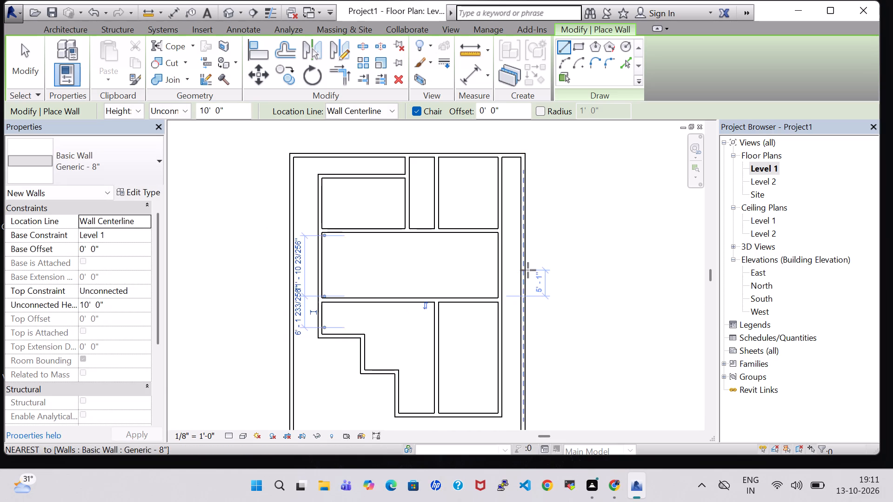
pyautogui.scroll(-1, 528, 270)
pyautogui.moveTo(528, 270); pyautogui.dragTo(531, 241, button='middle')
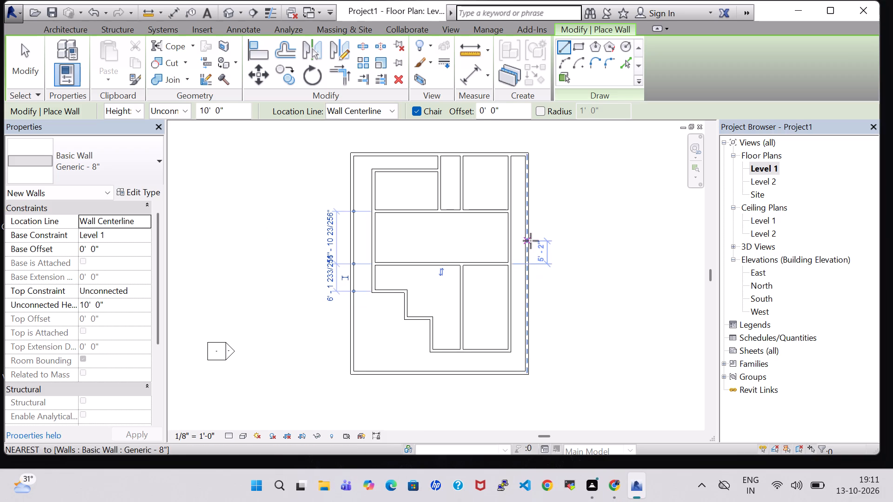
pyautogui.press('Escape')
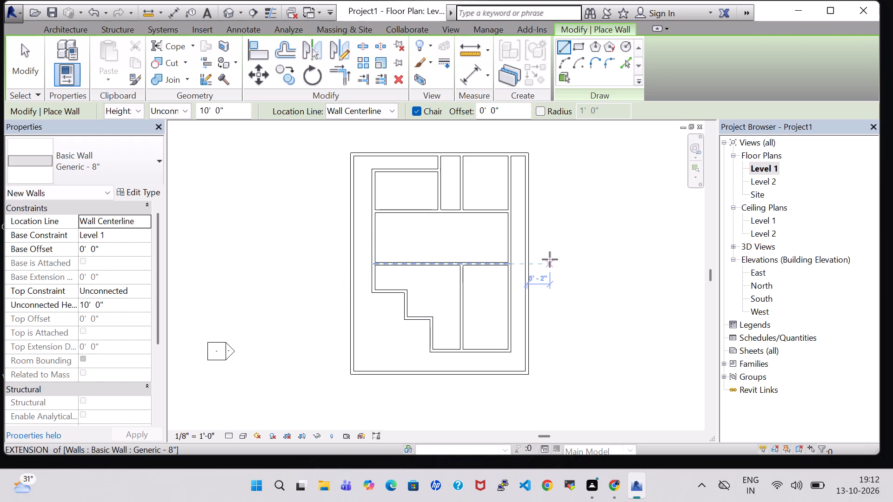
pyautogui.press('Escape')
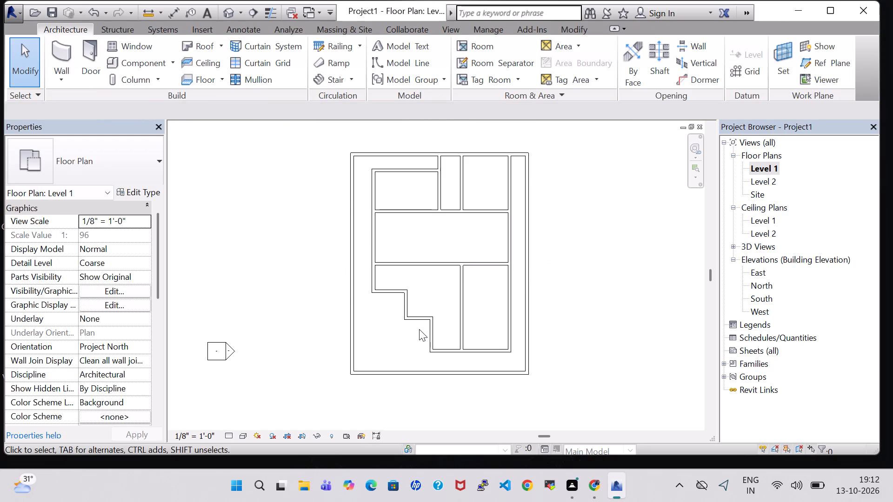
pyautogui.click(425, 319)
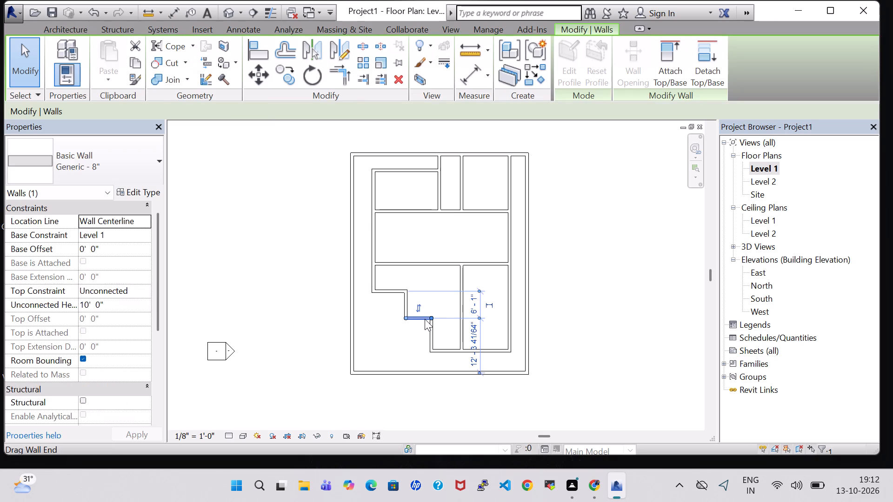
pyautogui.press('Down')
pyautogui.press('Down')
pyautogui.press('Down')
pyautogui.press('Down')
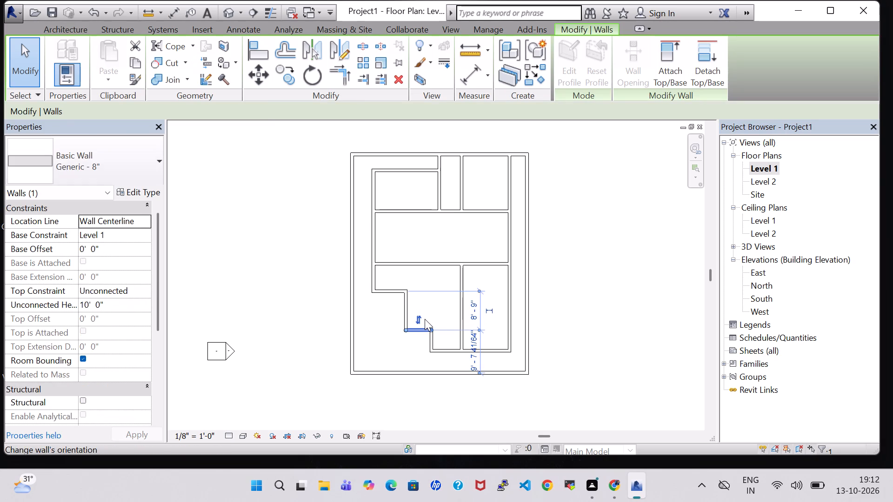
pyautogui.click(278, 301)
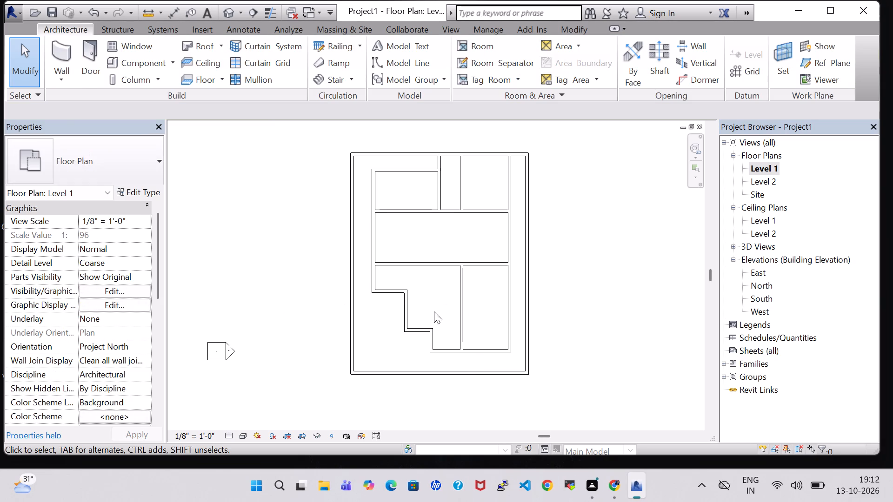
pyautogui.click(425, 334)
pyautogui.press('Up')
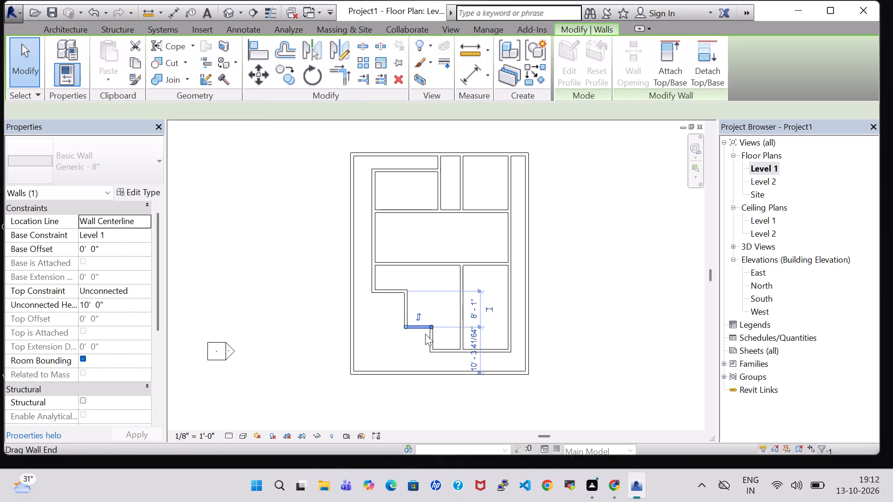
pyautogui.click(277, 299)
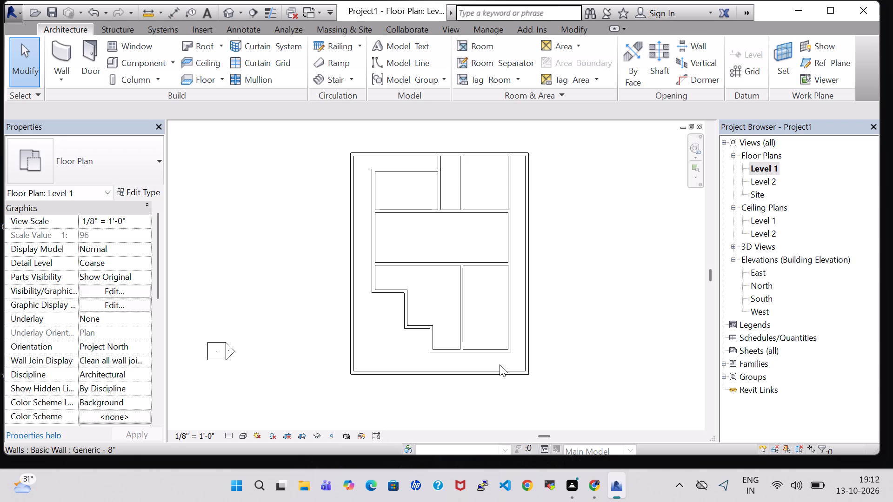
# Draw a wall about 7'-9" long leftward from the right interior wall and down to the lower horizontal wall, enclosing a small room.
pyautogui.moveTo(444, 191); pyautogui.dragTo(465, 262, button='middle')
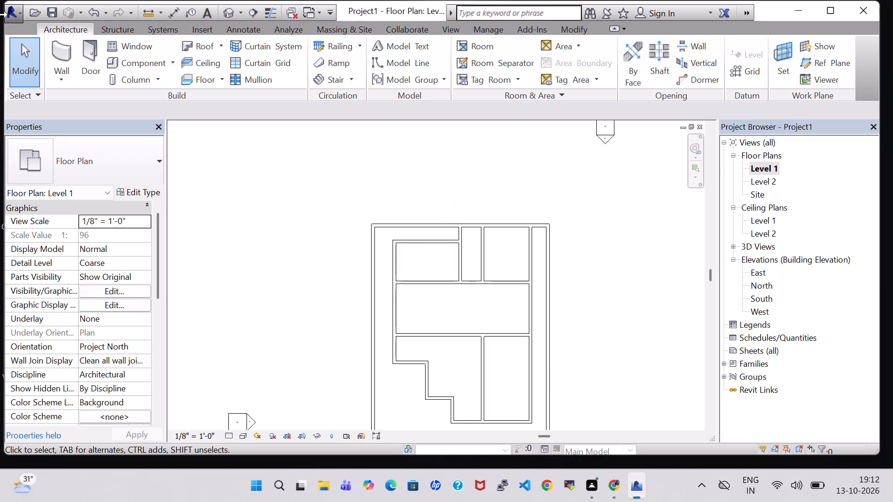
pyautogui.click(73, 47)
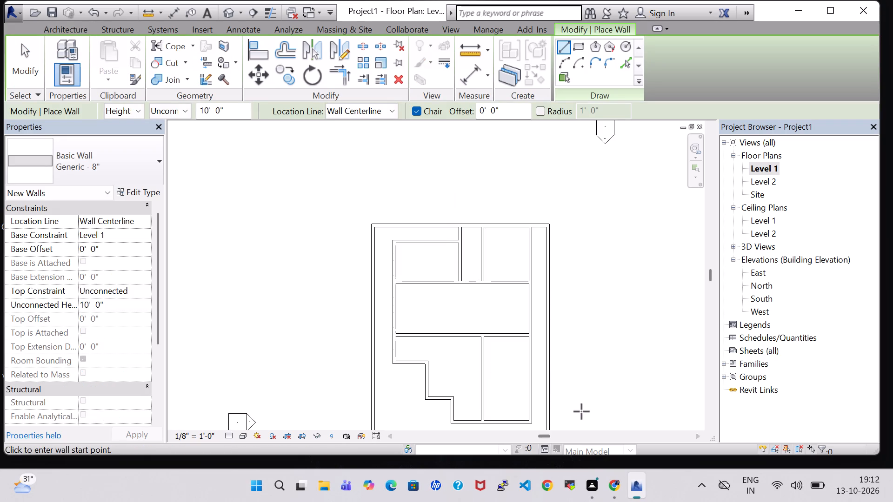
pyautogui.click(529, 310)
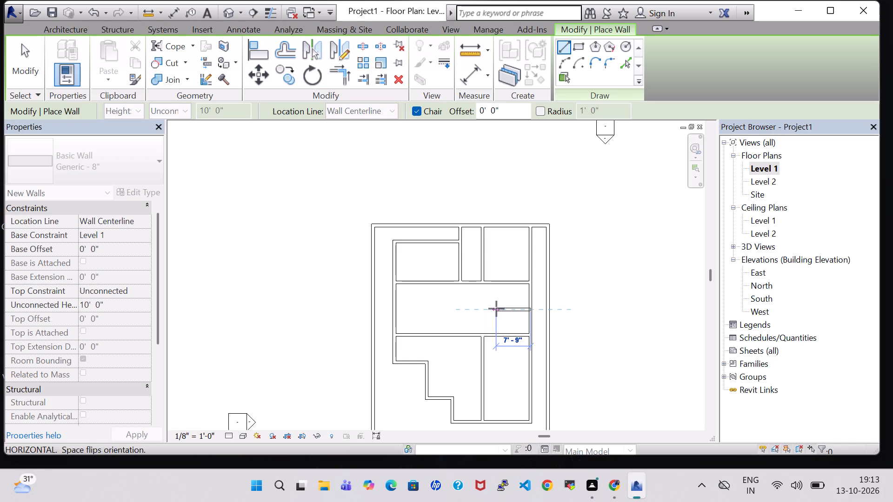
pyautogui.click(496, 309)
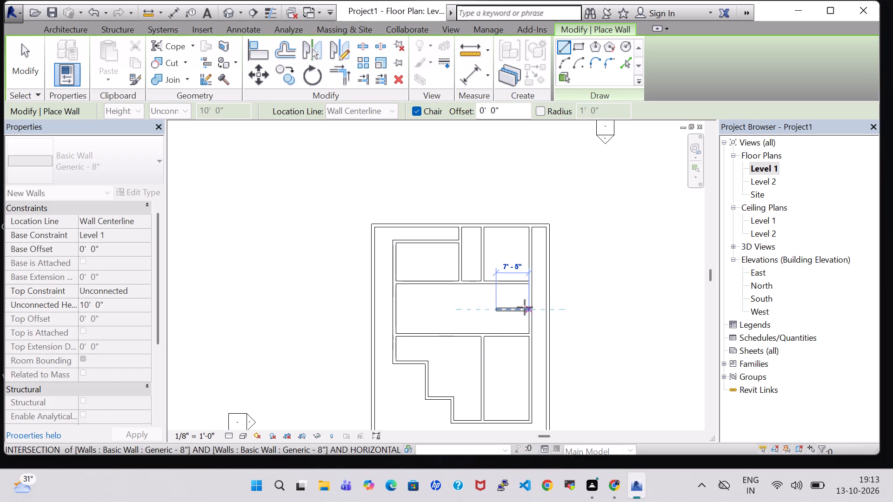
pyautogui.click(498, 333)
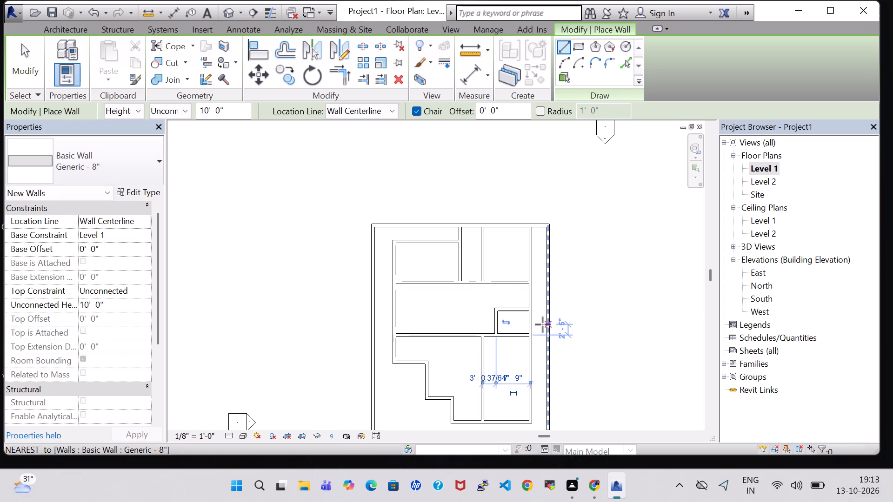
pyautogui.press('Escape')
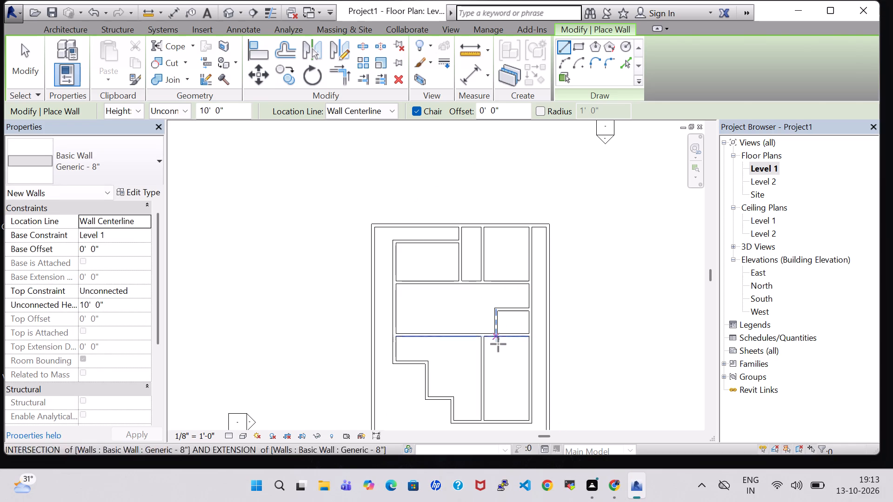
pyautogui.press('Escape')
# Move the lower vertical partition 1'-4" to the left, about 5'-5" from the lowest vertical step wall.
pyautogui.click(486, 349)
pyautogui.press('Left')
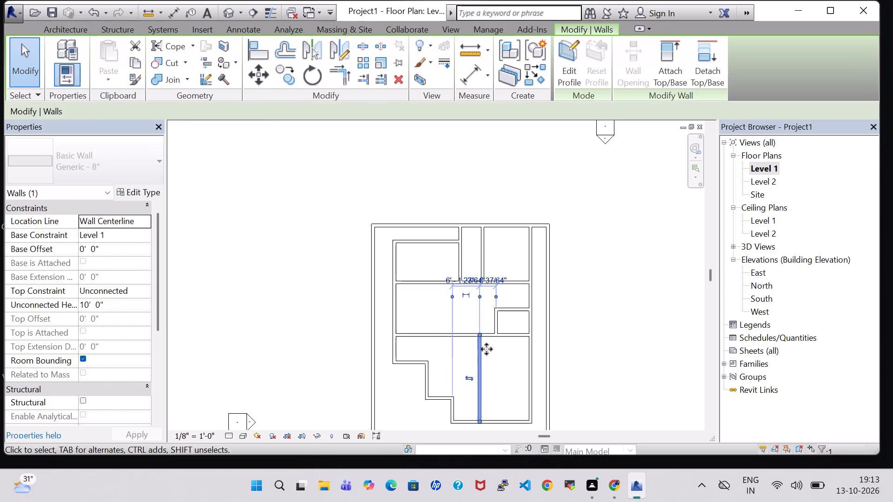
pyautogui.press('Left')
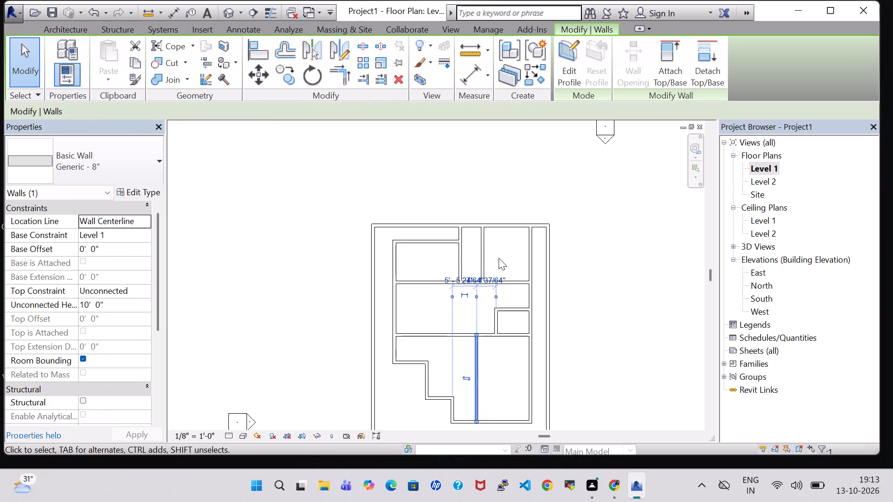
# Move the right upper vertical partition 1'-4" to the left, in line with the lower partition and 3'-8" from the left one.
pyautogui.click(485, 260)
pyautogui.press('Left')
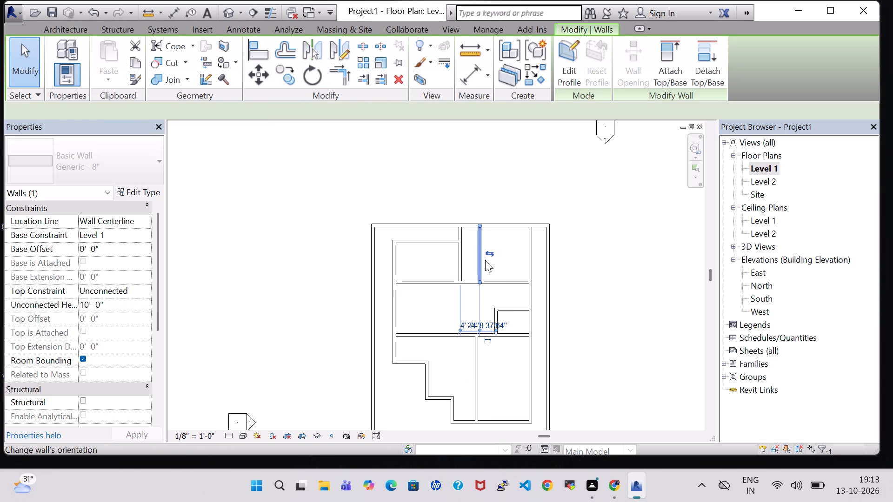
pyautogui.press('Left')
pyautogui.press('Left')
pyautogui.press('Right')
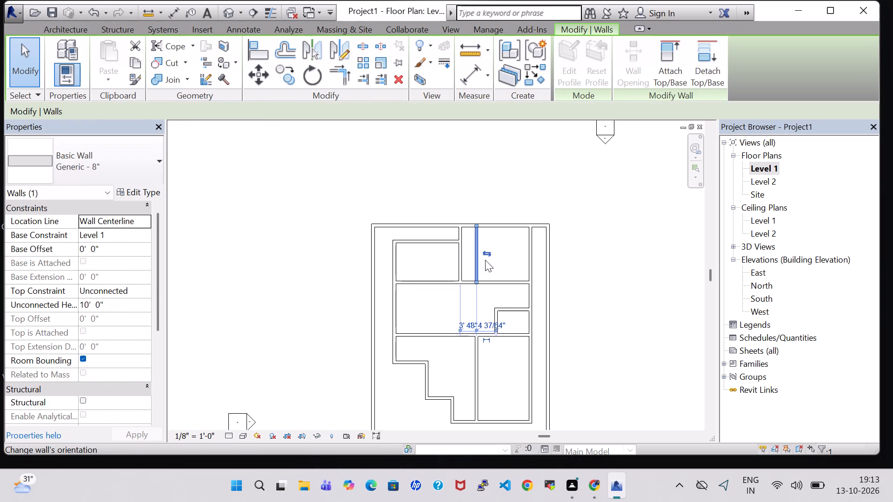
# Move the left upper vertical partition 1'-4" to the left, 5'-0" from the right upper partition.
pyautogui.click(466, 259)
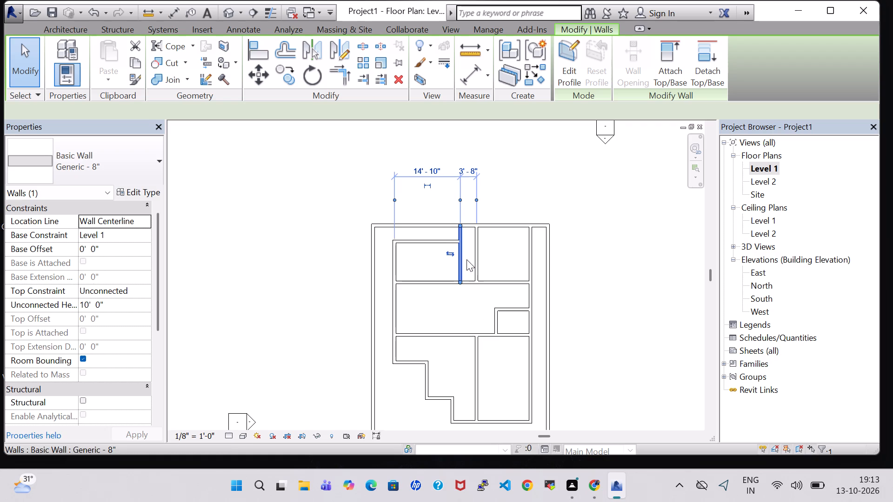
pyautogui.press('Left')
pyautogui.press('Left')
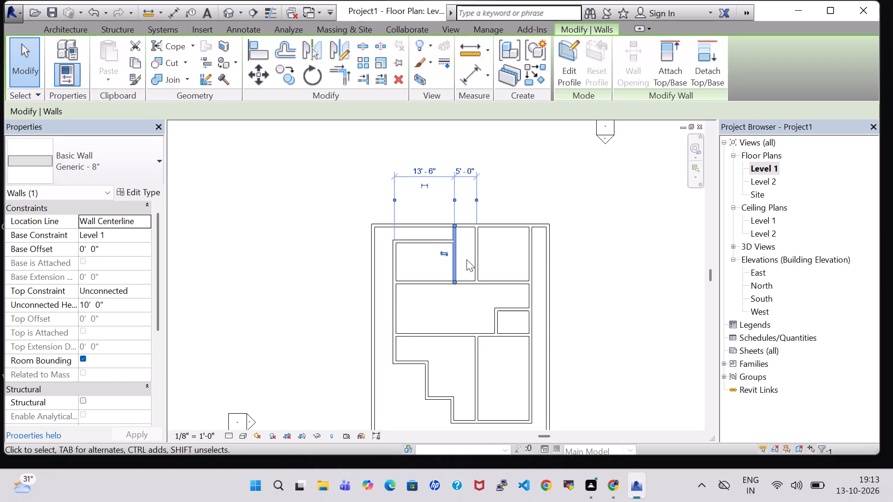
# Move the left vertical interior wall 8" to the left, 14'-2" from the left upper partition.
pyautogui.click(394, 261)
pyautogui.press('Left')
pyautogui.press('Left')
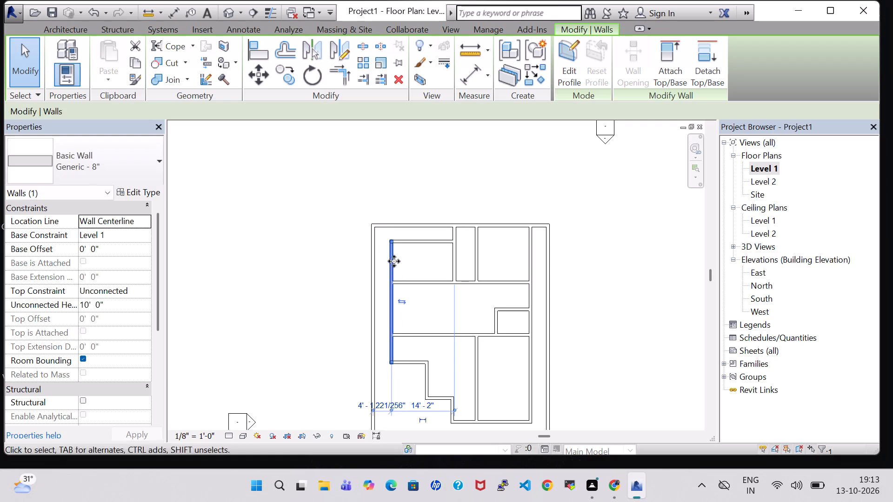
pyautogui.press('Right')
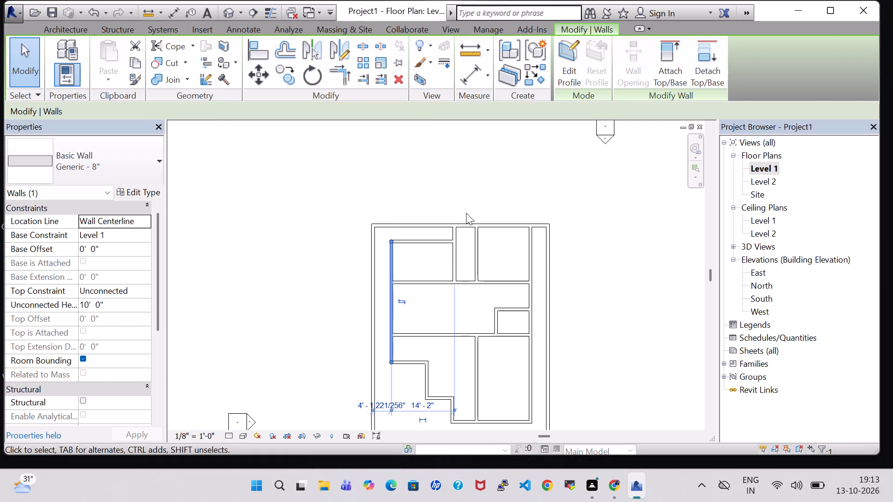
pyautogui.click(452, 167)
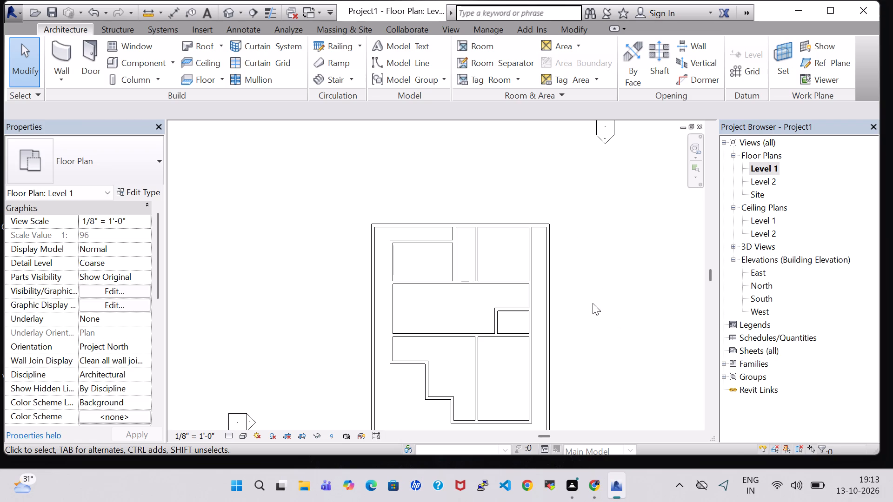
# Split the upper horizontal interior wall about 3'-9" from its left end and another 3'-9" along, and delete the middle segment for an opening.
pyautogui.moveTo(584, 297); pyautogui.dragTo(554, 286, button='middle')
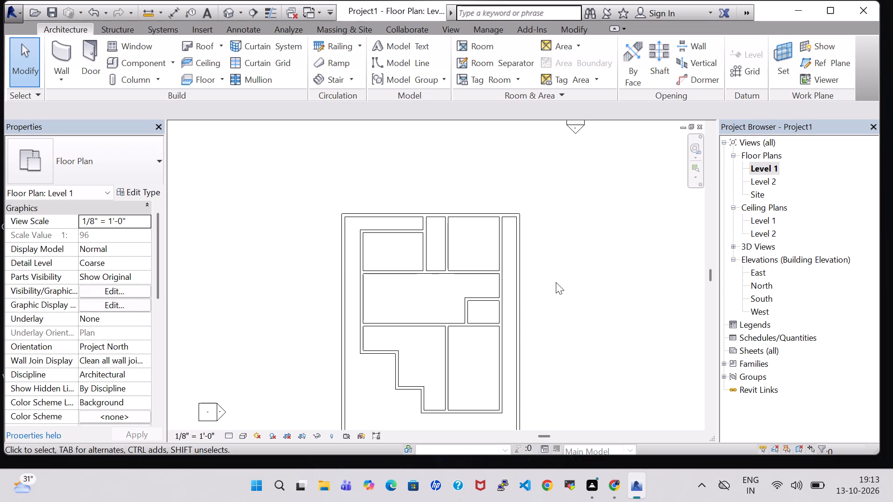
pyautogui.moveTo(556, 276); pyautogui.dragTo(563, 277, button='middle')
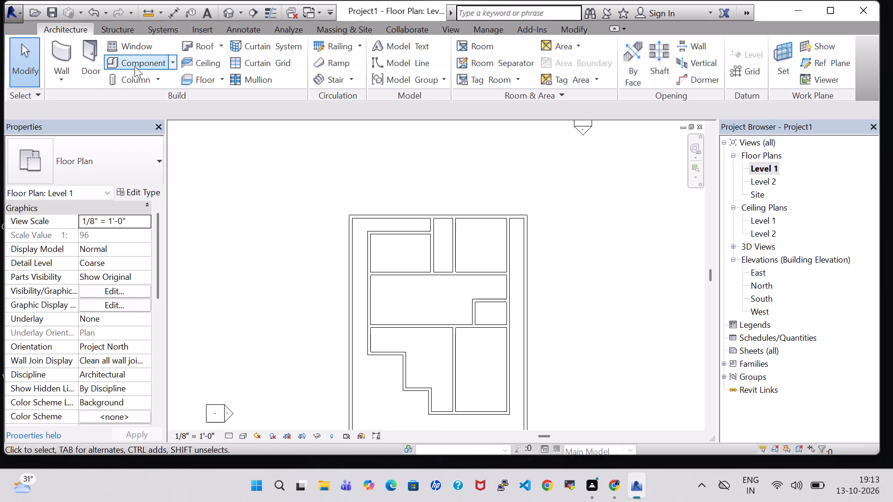
pyautogui.click(570, 25)
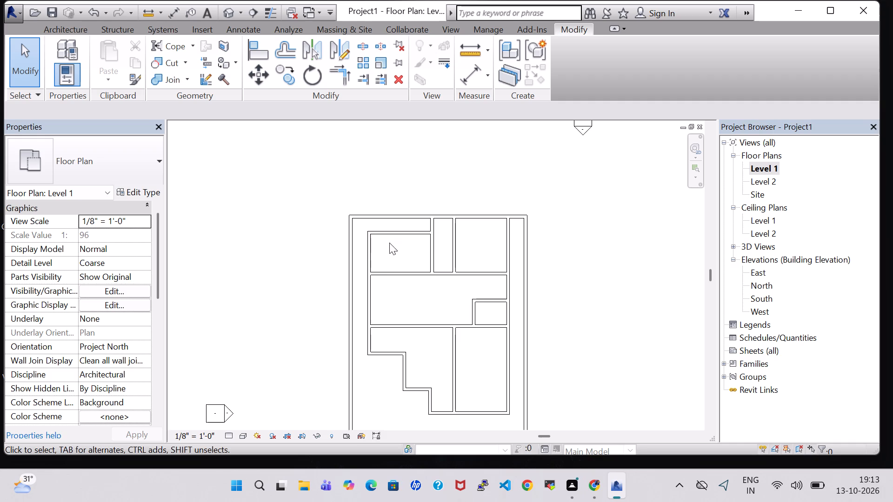
pyautogui.scroll(4, 393, 271)
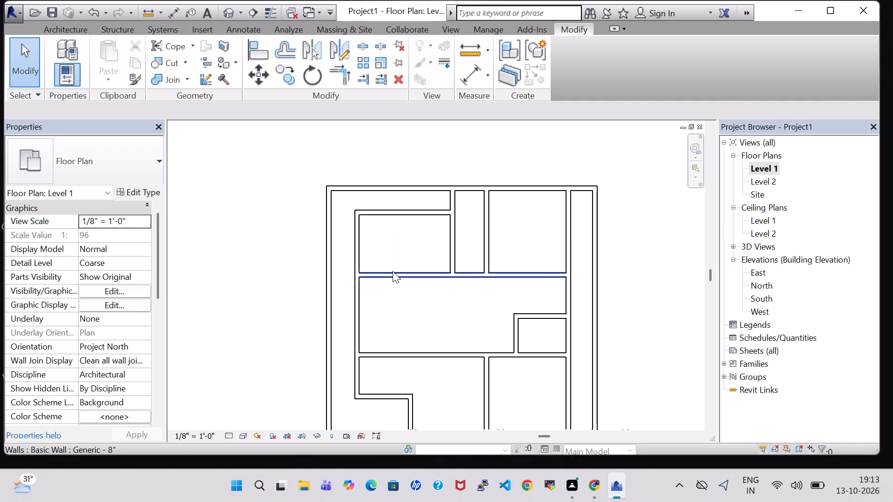
pyautogui.press('Escape')
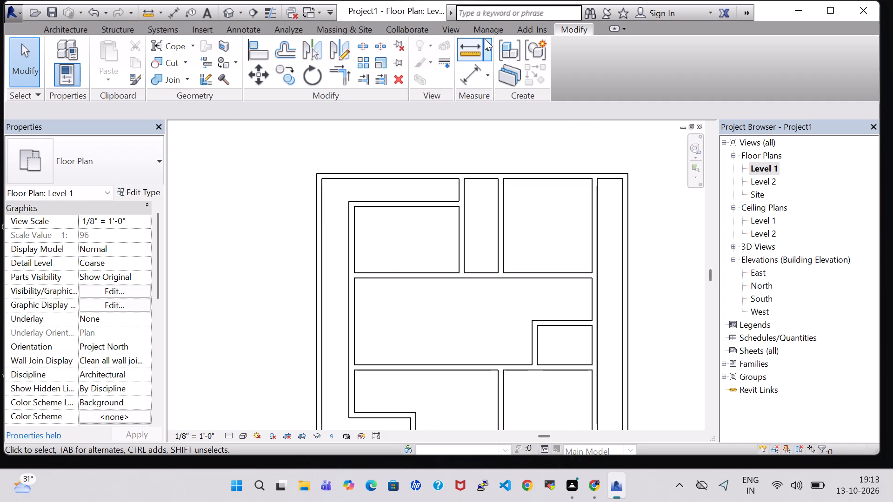
pyautogui.click(364, 48)
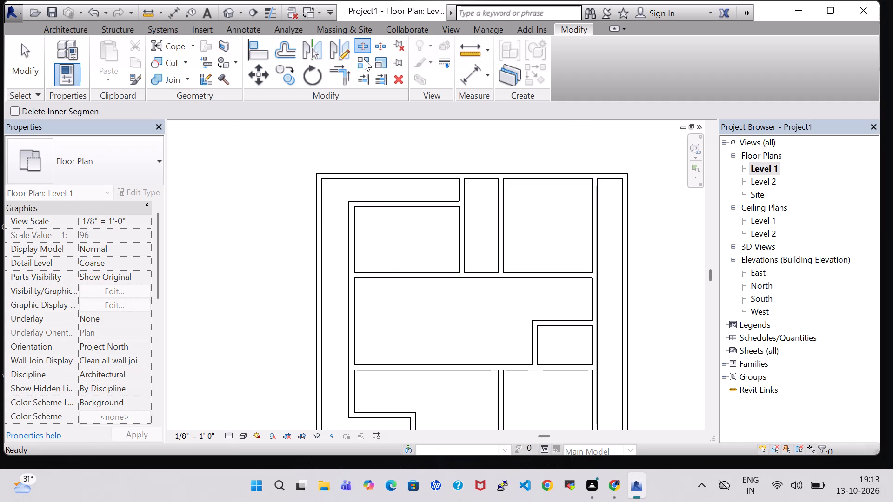
pyautogui.click(380, 276)
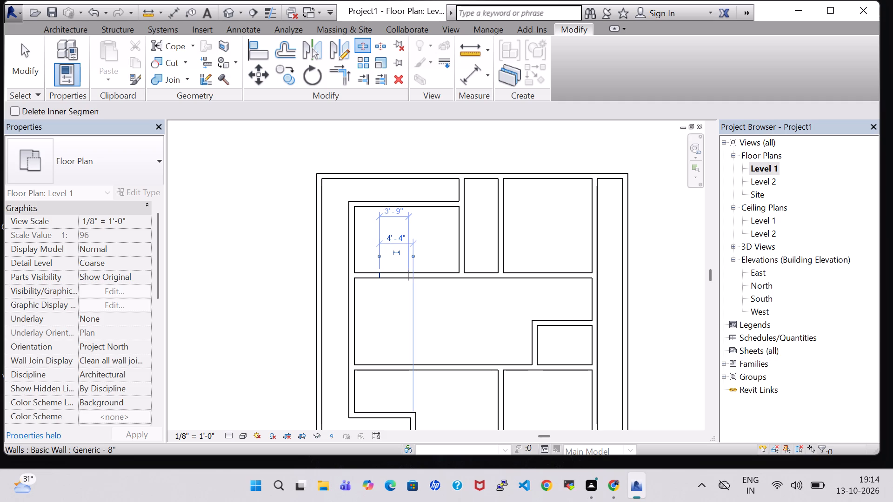
pyautogui.click(409, 273)
pyautogui.press('Escape')
pyautogui.press('Escape')
pyautogui.click(396, 272)
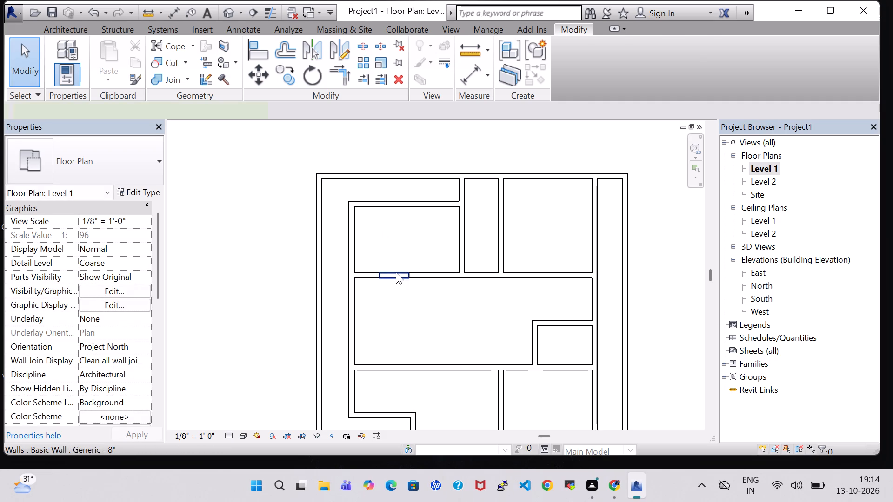
pyautogui.press('Delete')
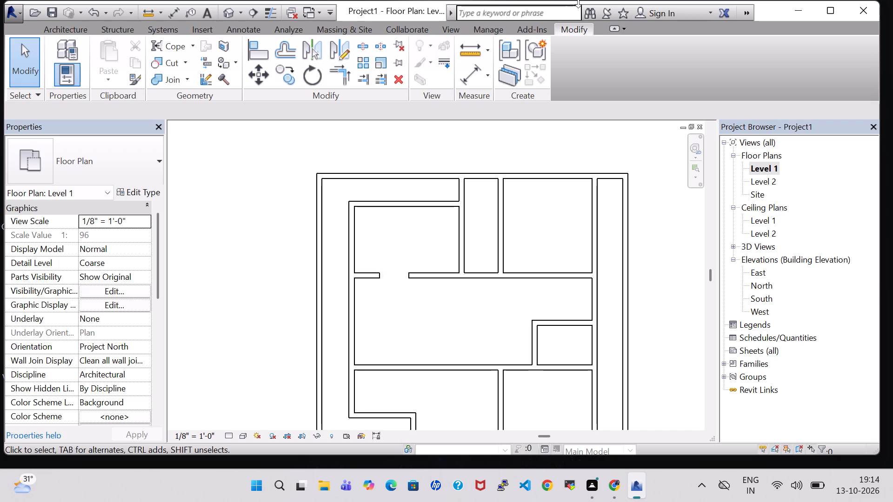
# Split the left stub of the upper horizontal interior wall about 1'-6" from the left wall and delete its outer piece, widening the opening.
pyautogui.click(361, 41)
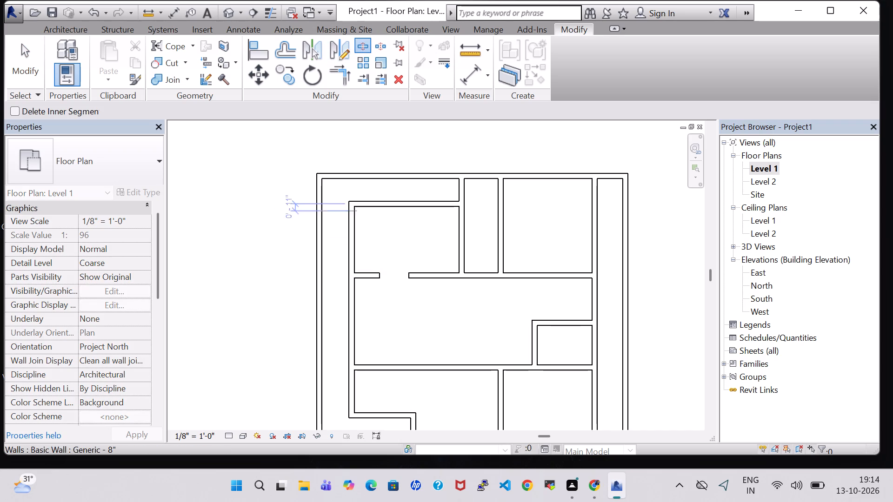
pyautogui.click(363, 276)
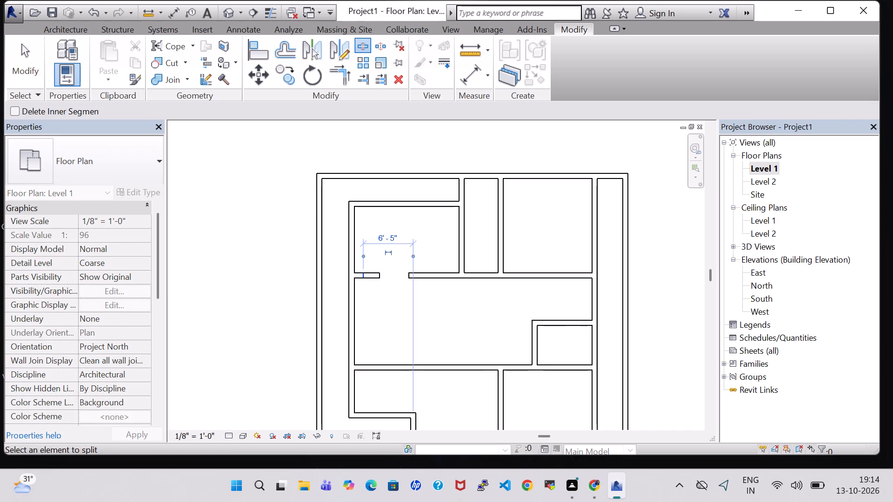
pyautogui.press('Escape')
pyautogui.press('Escape')
pyautogui.click(380, 272)
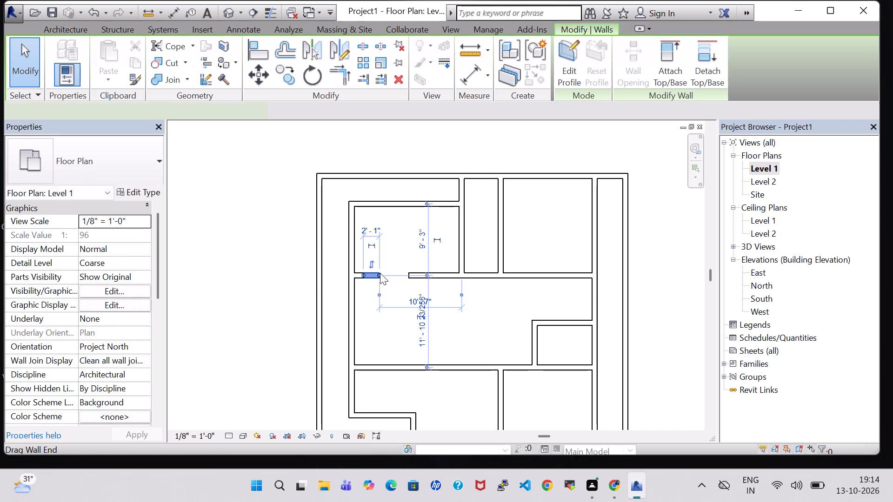
pyautogui.press('Delete')
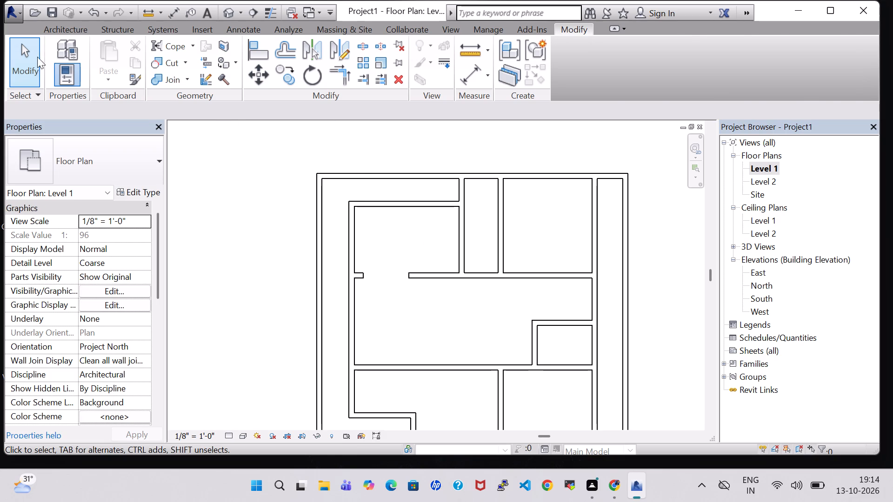
# Draw a 10' high Generic - 8" wall about 11'-10" long from the shortened stub's end down to the middle horizontal interior wall.
pyautogui.click(58, 31)
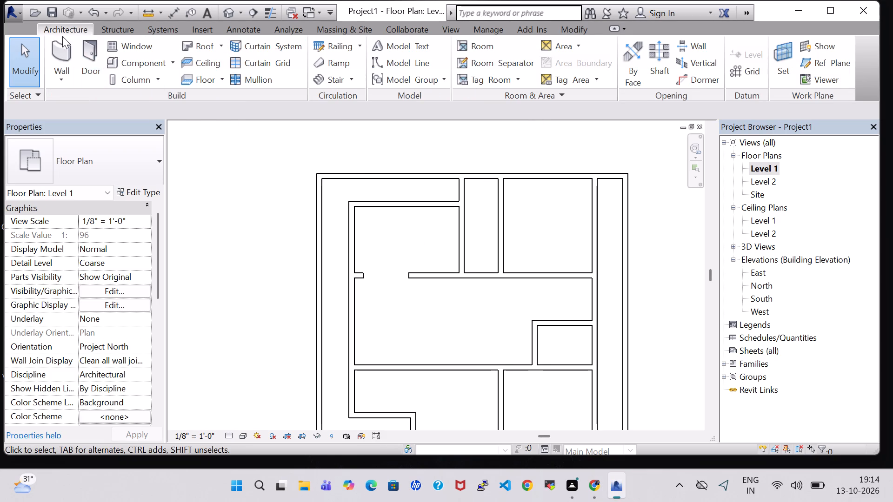
pyautogui.click(67, 51)
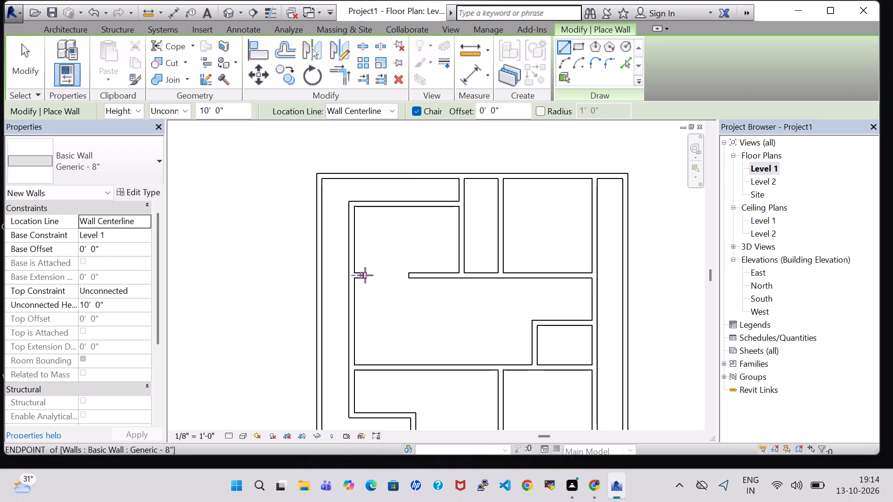
pyautogui.click(365, 275)
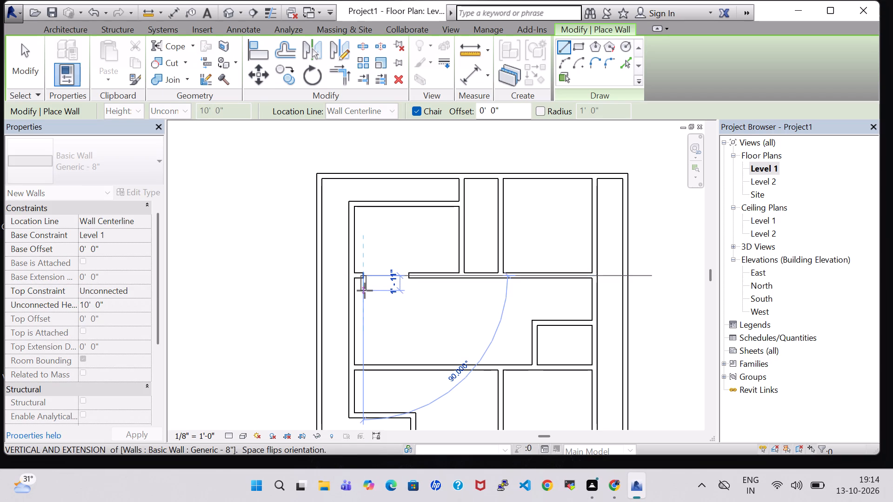
pyautogui.click(365, 366)
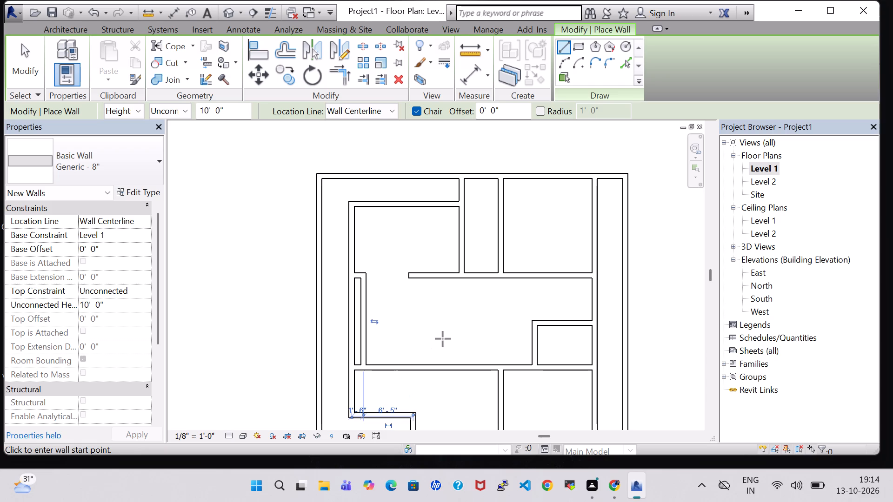
pyautogui.press('Escape')
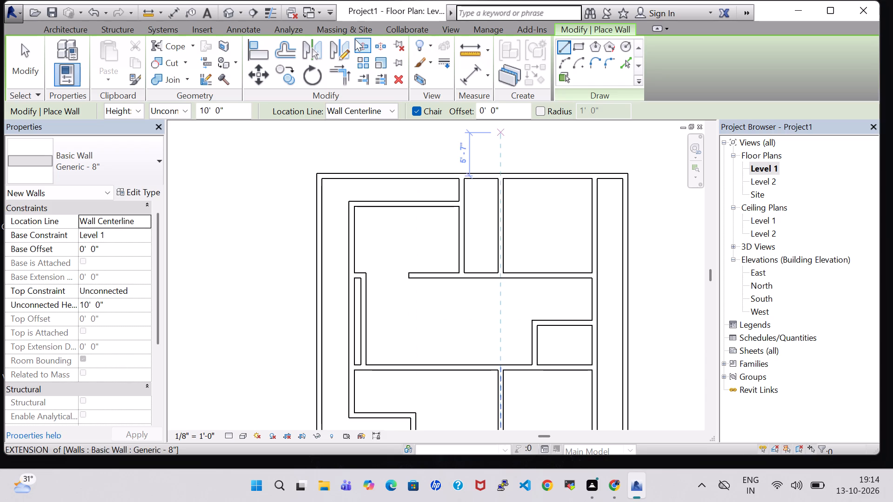
# Split the left vertical interior wall at the upper and middle horizontal walls and delete the segment beside the new wall.
pyautogui.click(358, 39)
pyautogui.scroll(4, 386, 186)
pyautogui.moveTo(388, 300); pyautogui.dragTo(404, 208, button='middle')
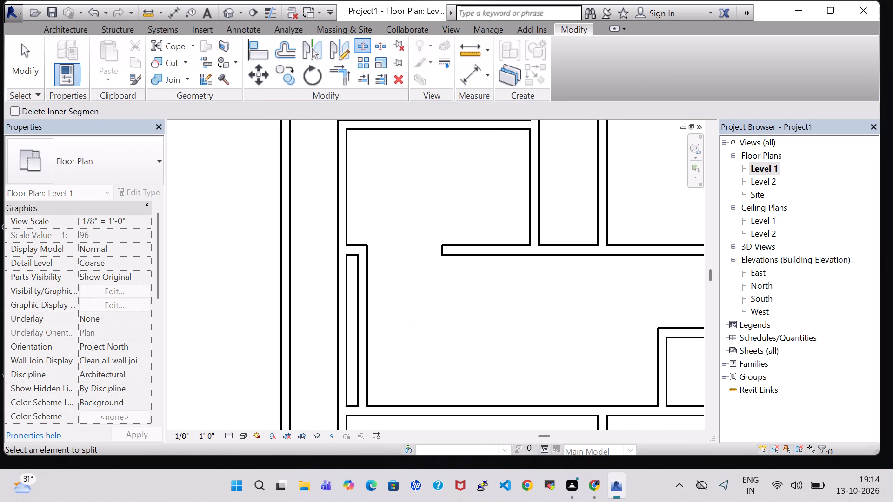
pyautogui.scroll(6, 342, 257)
pyautogui.click(342, 251)
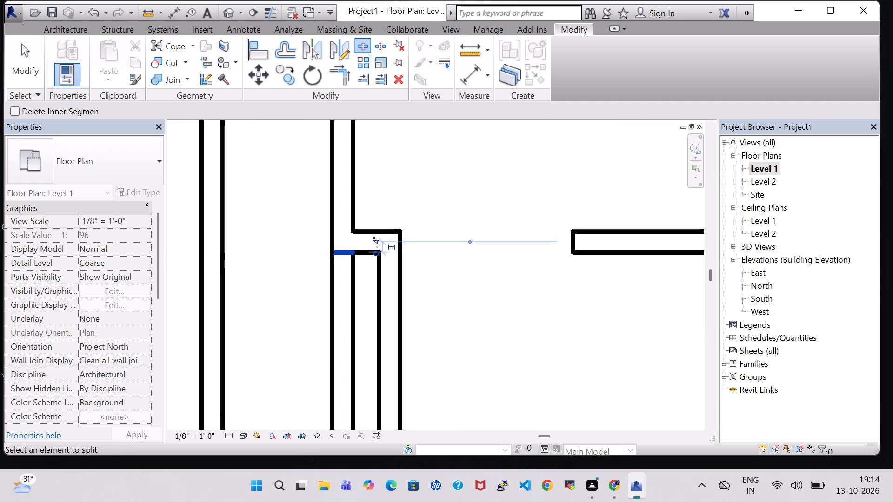
pyautogui.moveTo(357, 273); pyautogui.dragTo(367, 160, button='middle')
pyautogui.moveTo(370, 197); pyautogui.dragTo(368, 92, button='middle')
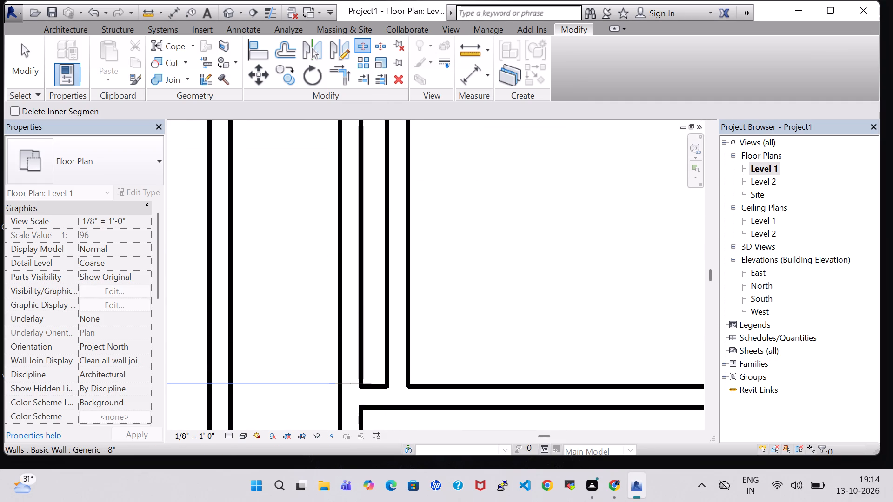
pyautogui.click(355, 386)
pyautogui.press('Escape')
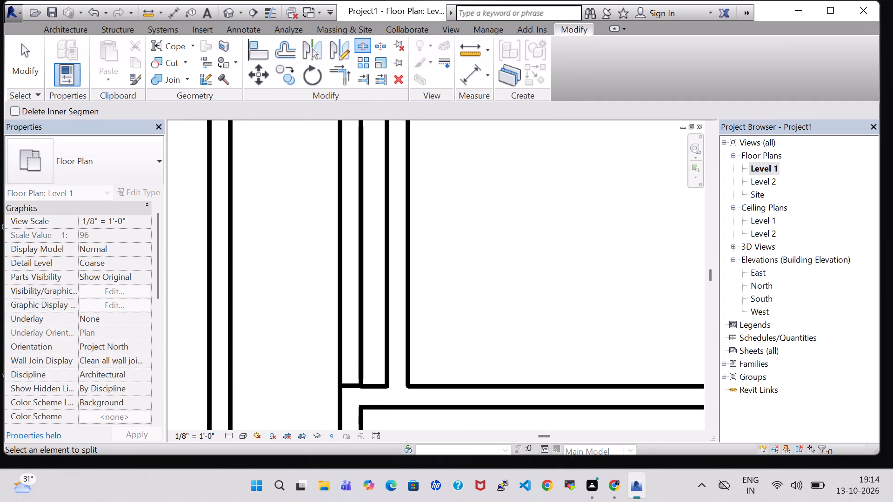
pyautogui.press('Escape')
pyautogui.click(349, 270)
pyautogui.press('Delete')
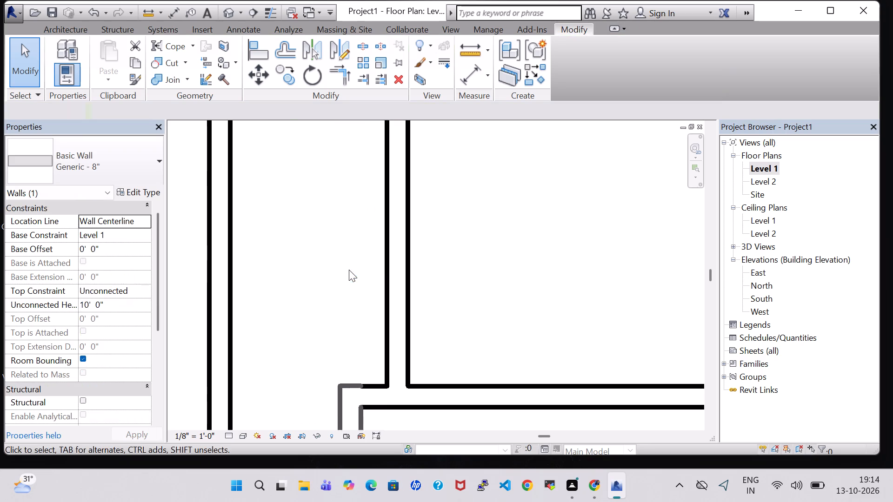
# Draw a 10' high Generic - 8" wall continuing the new wall down to the lower stepped wall, 1'-6" from the left wall.
pyautogui.scroll(-3, 353, 271)
pyautogui.scroll(-2, 473, 291)
pyautogui.moveTo(473, 269); pyautogui.dragTo(473, 280, button='middle')
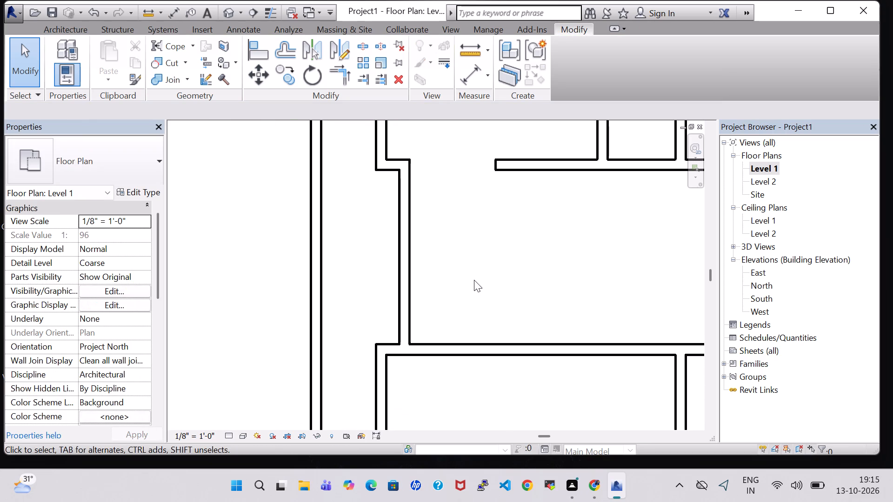
pyautogui.scroll(-2, 470, 289)
pyautogui.moveTo(470, 289); pyautogui.dragTo(445, 218, button='middle')
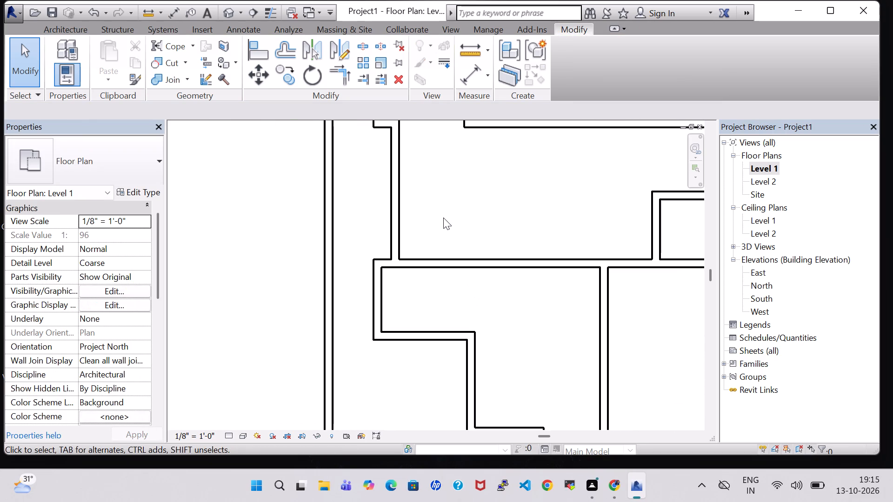
pyautogui.click(76, 27)
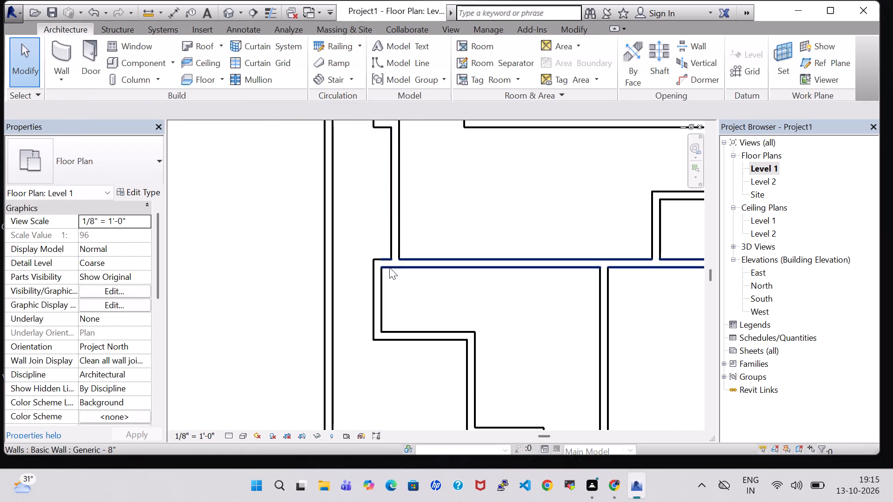
pyautogui.click(57, 48)
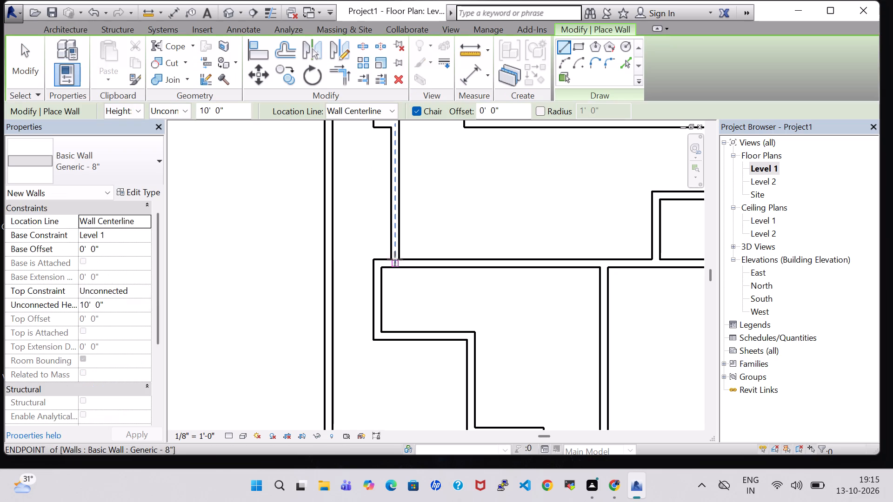
pyautogui.click(396, 268)
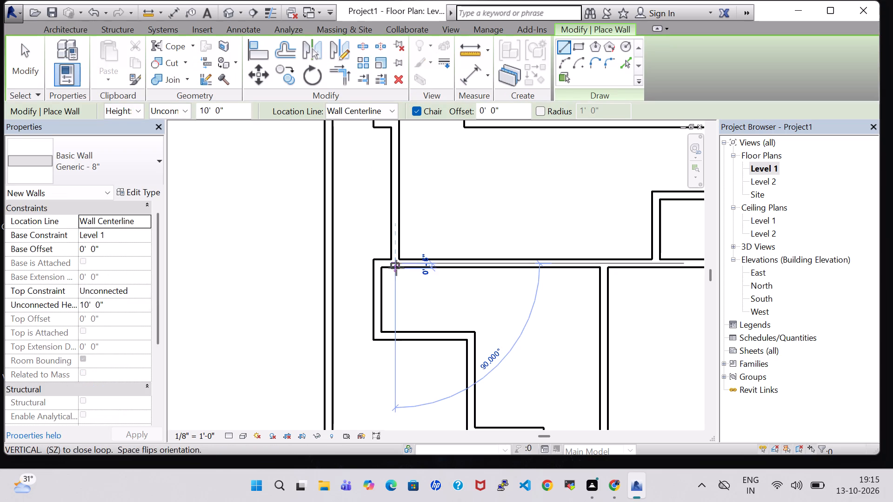
pyautogui.click(401, 336)
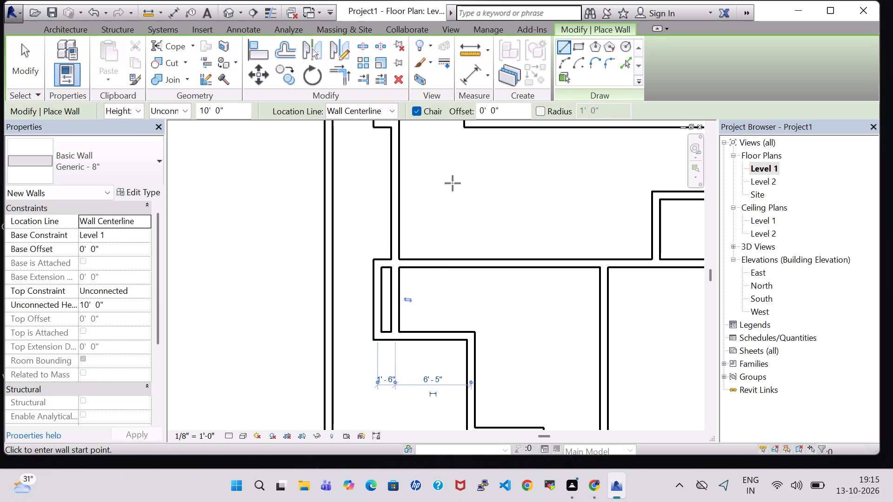
pyautogui.press('Escape')
pyautogui.press('Escape')
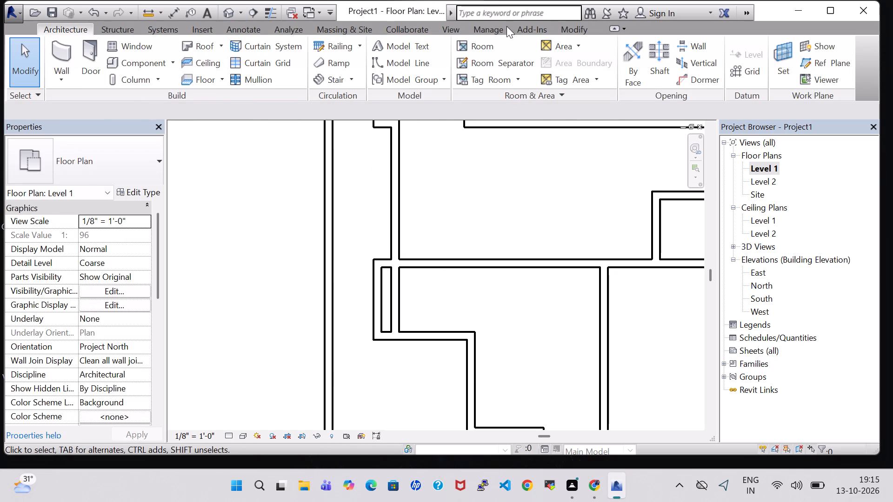
# Split the middle horizontal wall and the lower step wall at the new wall's left face, and the old left wall at its top corner.
pyautogui.click(576, 22)
pyautogui.click(576, 24)
pyautogui.scroll(4, 393, 251)
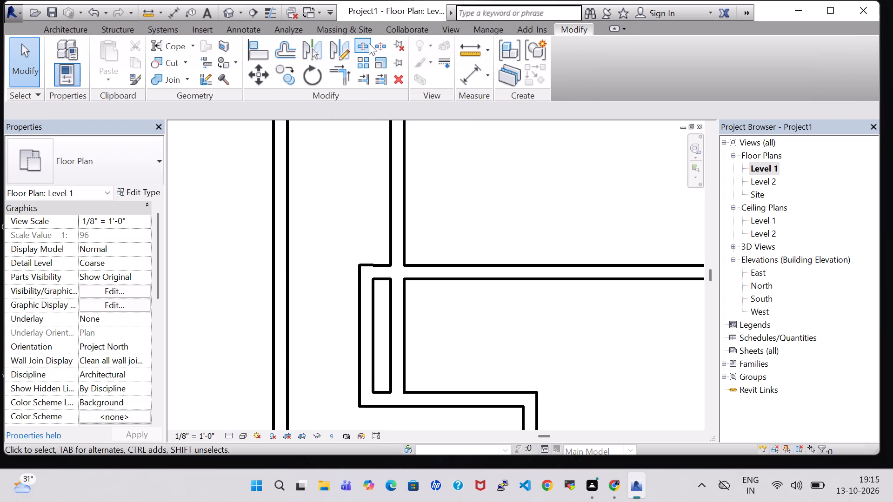
pyautogui.click(369, 43)
pyautogui.scroll(3, 420, 215)
pyautogui.click(375, 302)
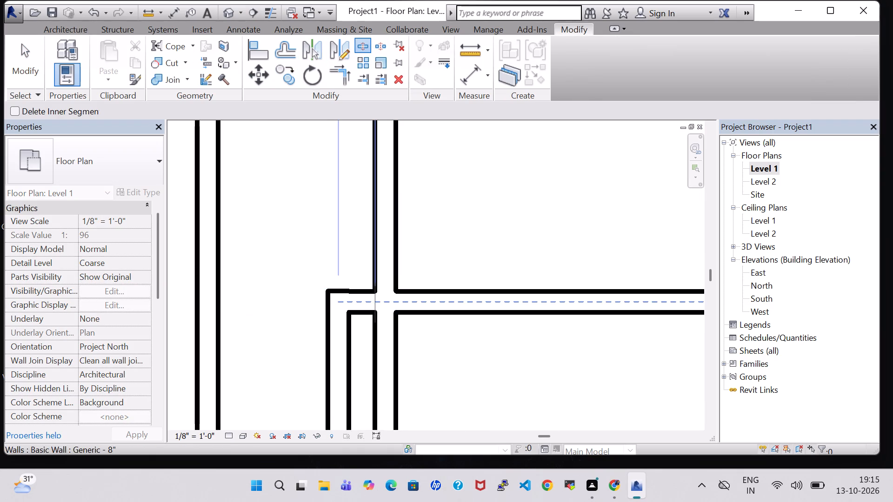
pyautogui.click(327, 298)
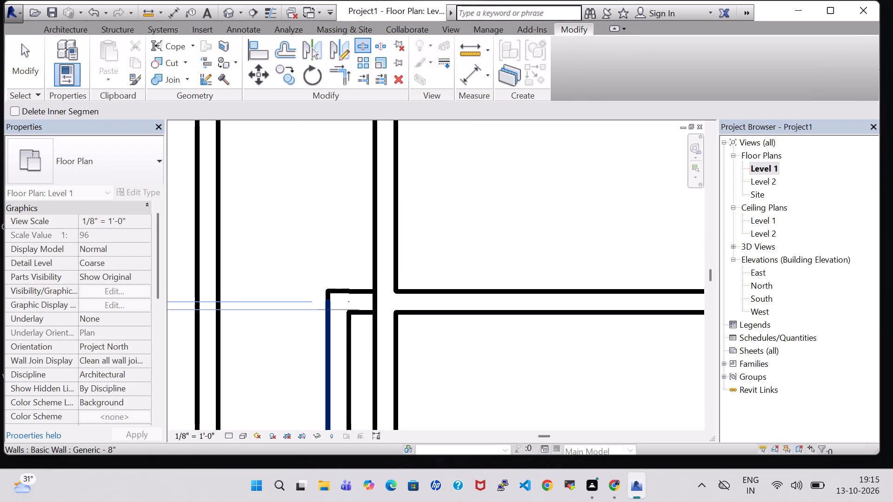
pyautogui.scroll(-3, 327, 311)
pyautogui.moveTo(344, 350); pyautogui.dragTo(357, 254, button='middle')
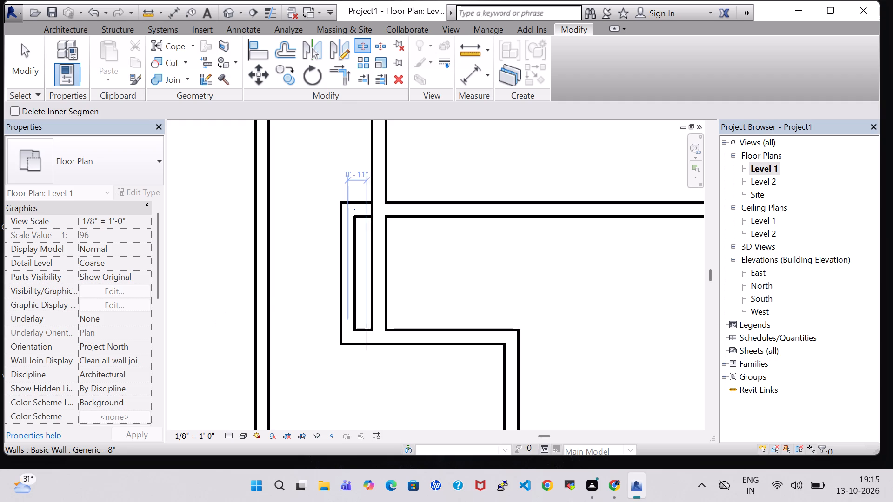
pyautogui.click(373, 336)
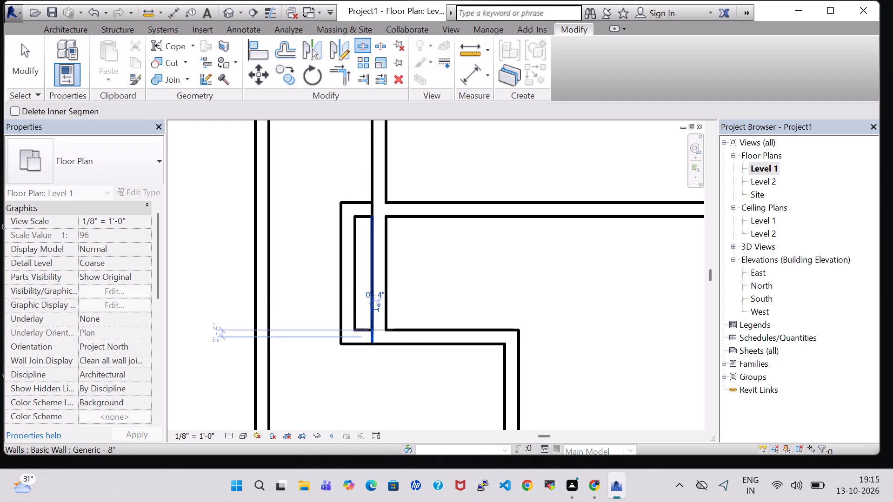
pyautogui.press('Escape')
pyautogui.press('Escape')
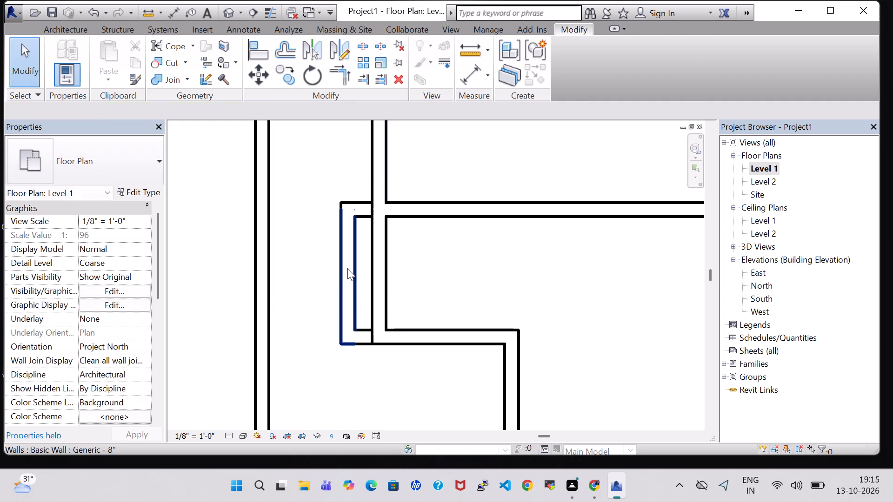
# Delete the old left vertical wall segment and the leftover wall stubs projecting left of the new wall at both ends.
pyautogui.click(347, 268)
pyautogui.press('Delete')
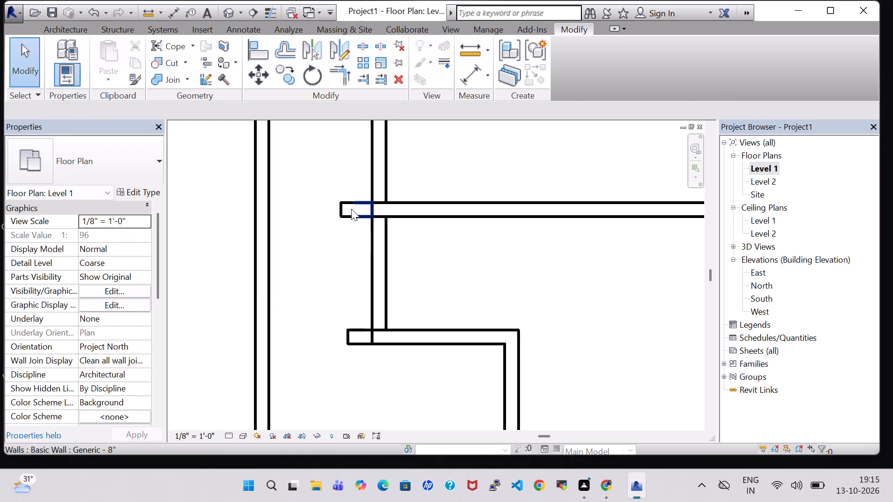
pyautogui.click(351, 209)
pyautogui.press('Delete')
pyautogui.click(351, 209)
pyautogui.press('Delete')
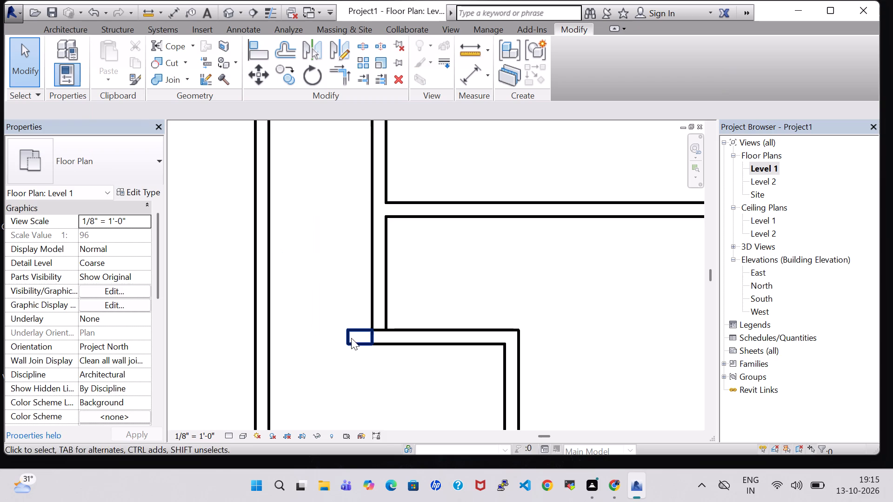
pyautogui.click(354, 343)
pyautogui.press('Delete')
# Review the revised left walls and the overall Level 1 floor plan layout.
pyautogui.scroll(-3, 427, 314)
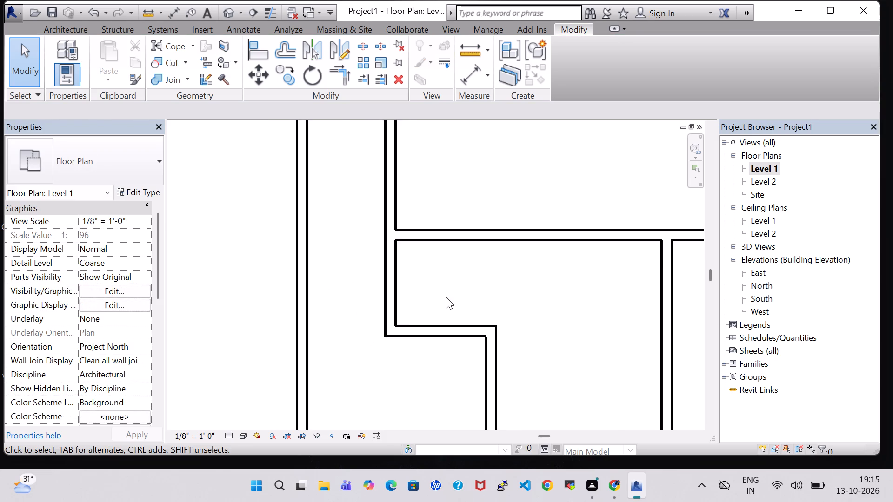
pyautogui.scroll(-3, 446, 297)
pyautogui.moveTo(476, 222); pyautogui.dragTo(445, 270, button='middle')
pyautogui.middleClick(449, 272)
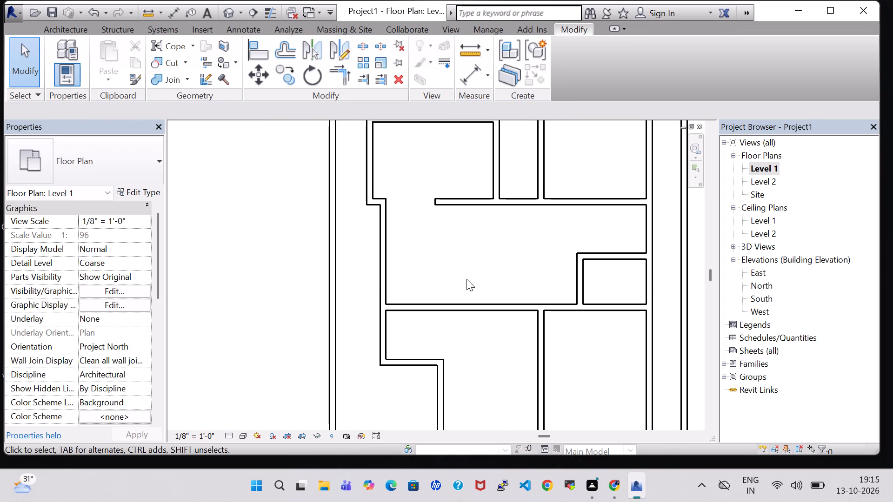
pyautogui.scroll(-2, 466, 279)
pyautogui.moveTo(493, 261); pyautogui.dragTo(419, 265, button='middle')
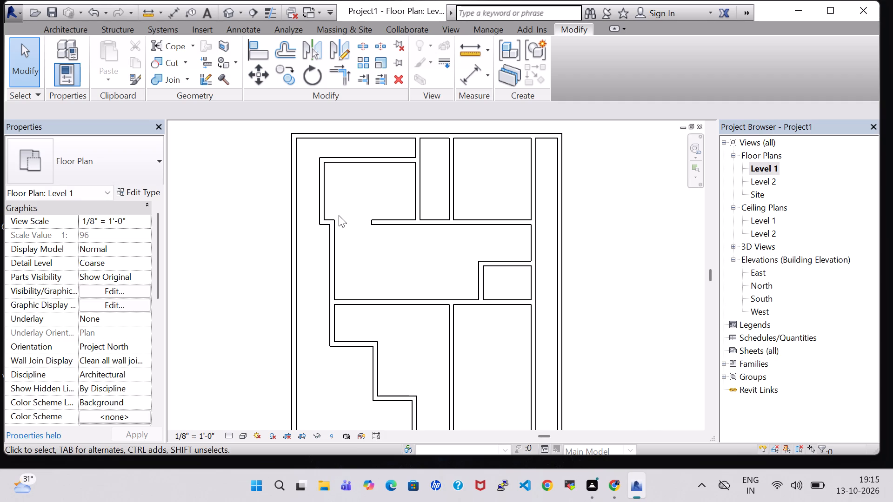
pyautogui.scroll(-1, 400, 312)
pyautogui.moveTo(400, 312); pyautogui.dragTo(370, 297, button='middle')
pyautogui.scroll(-1, 370, 297)
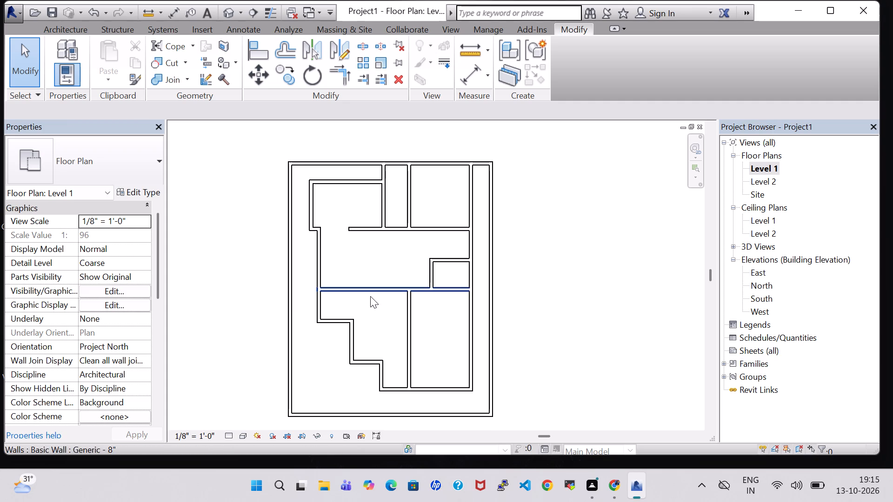
pyautogui.middleClick(370, 296)
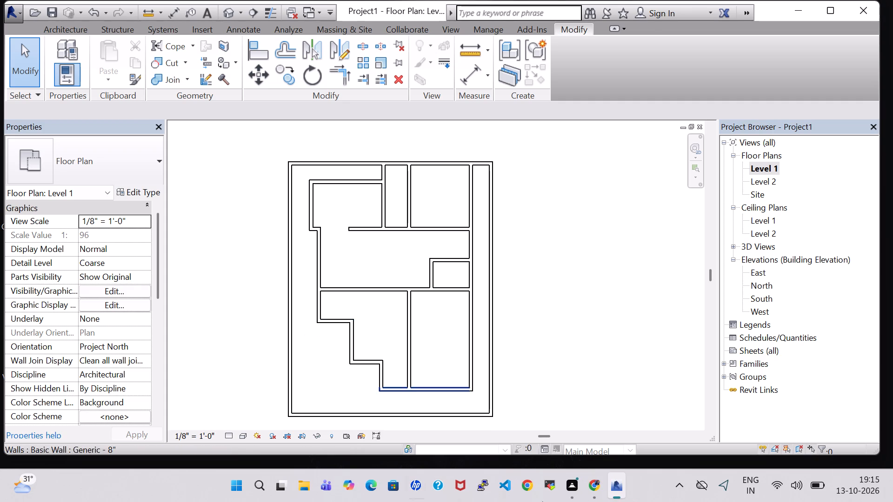
# Draw a horizontal room separation line from the outer corner of the upper step wall to the left outer wall.
pyautogui.click(51, 30)
pyautogui.click(507, 62)
pyautogui.scroll(4, 305, 335)
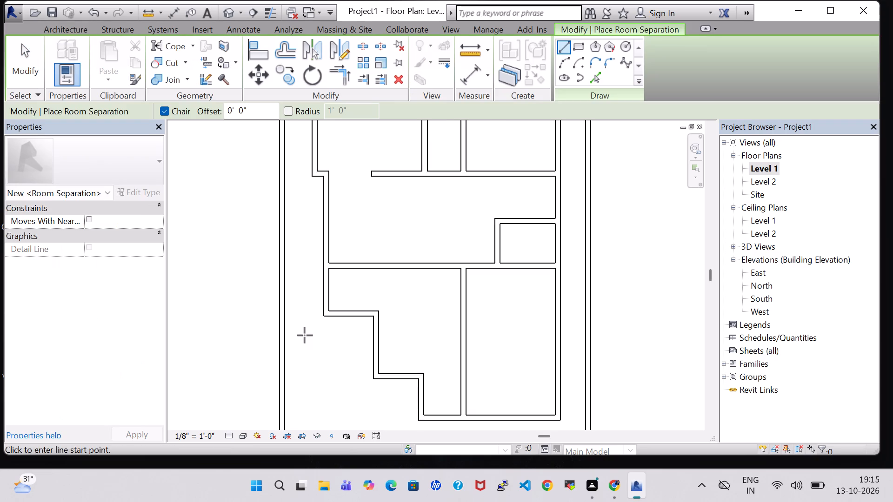
pyautogui.scroll(1, 324, 315)
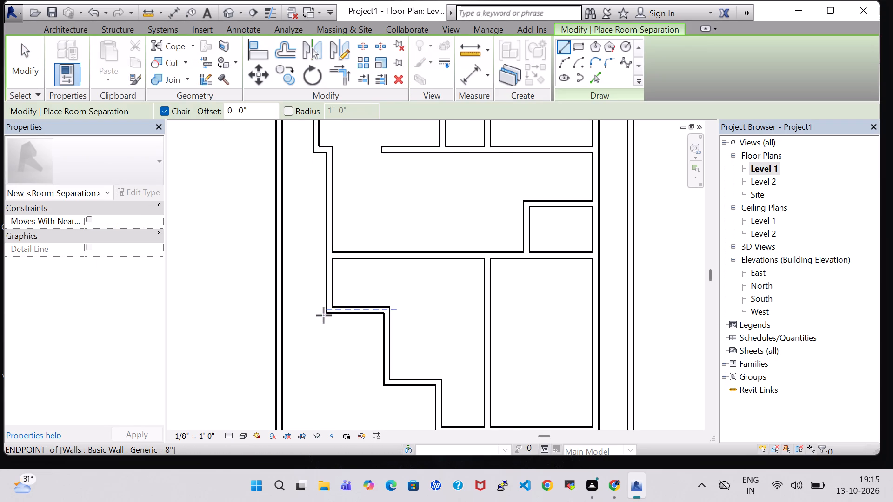
pyautogui.scroll(3, 324, 315)
pyautogui.click(328, 314)
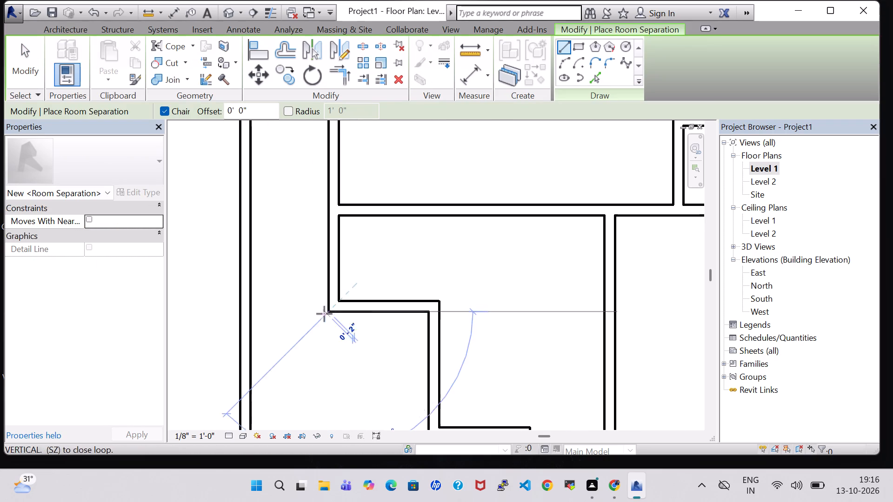
pyautogui.click(252, 314)
pyautogui.scroll(-6, 317, 329)
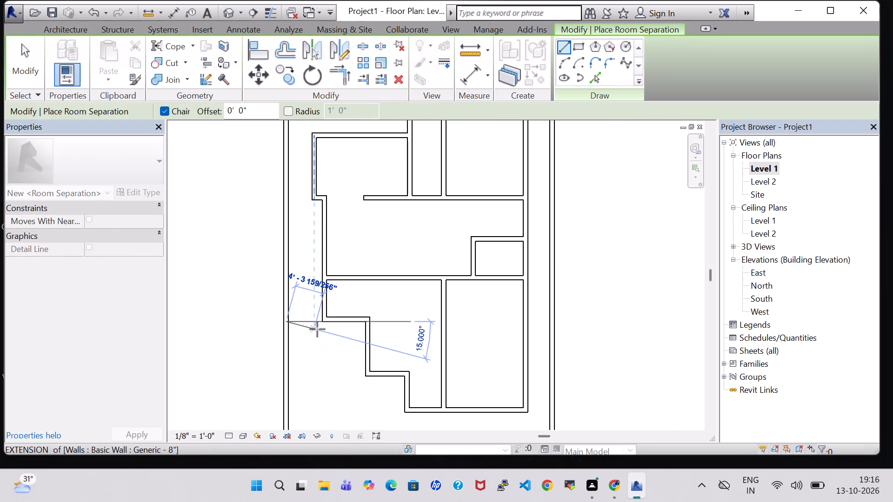
pyautogui.press('Escape')
# Draw a vertical room separation line about 3'-7" long between the top outer wall and the upper-left room's top wall.
pyautogui.scroll(-3, 315, 324)
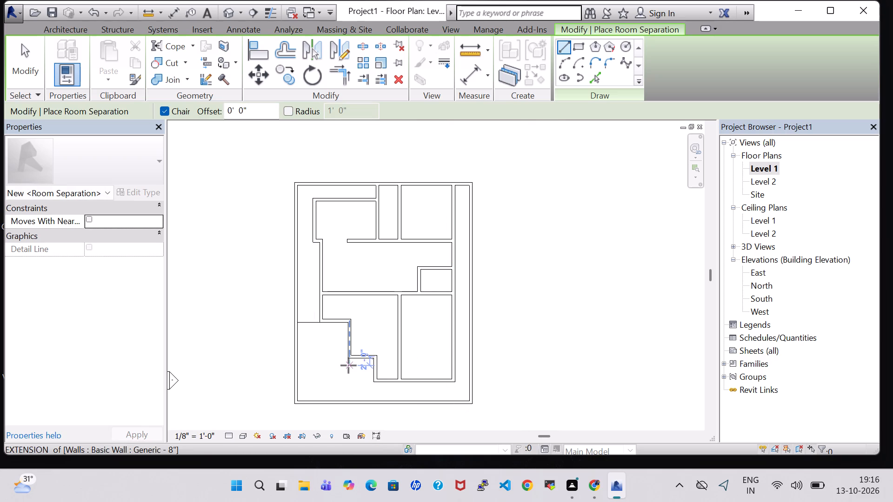
pyautogui.moveTo(345, 259); pyautogui.dragTo(348, 327, button='middle')
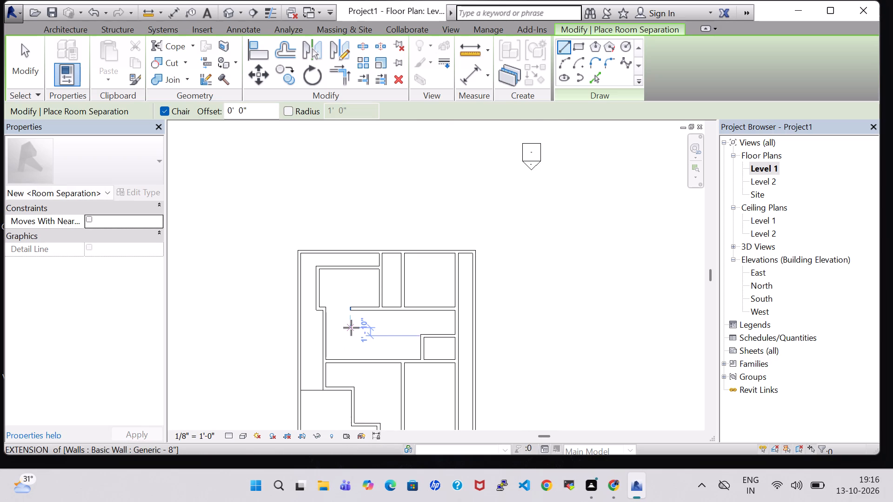
pyautogui.scroll(4, 337, 254)
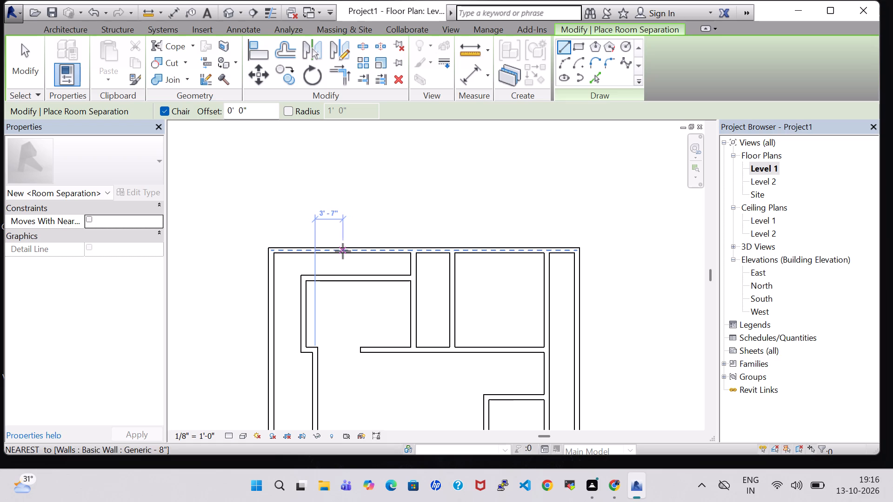
pyautogui.click(343, 251)
pyautogui.scroll(4, 342, 275)
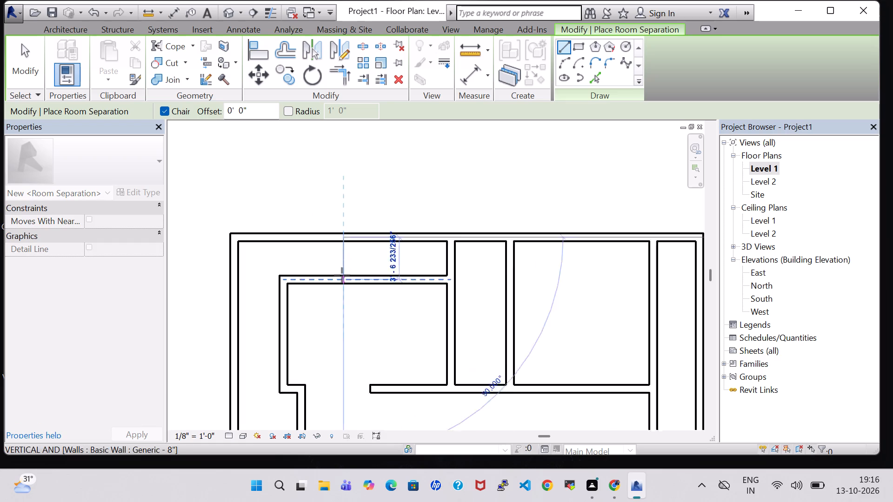
pyautogui.scroll(2, 342, 275)
pyautogui.click(345, 273)
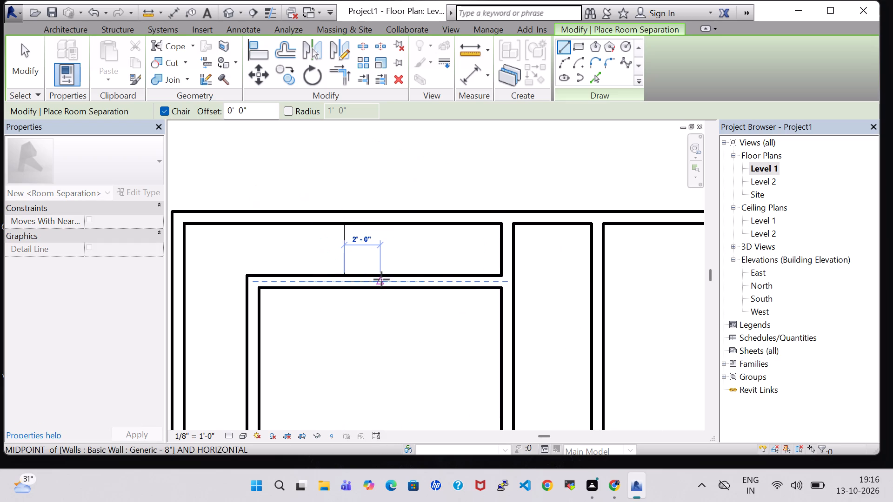
pyautogui.press('Escape')
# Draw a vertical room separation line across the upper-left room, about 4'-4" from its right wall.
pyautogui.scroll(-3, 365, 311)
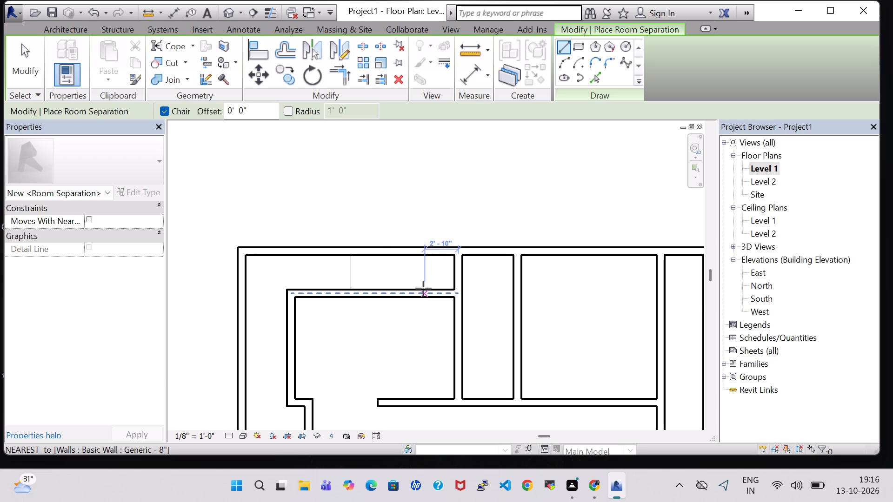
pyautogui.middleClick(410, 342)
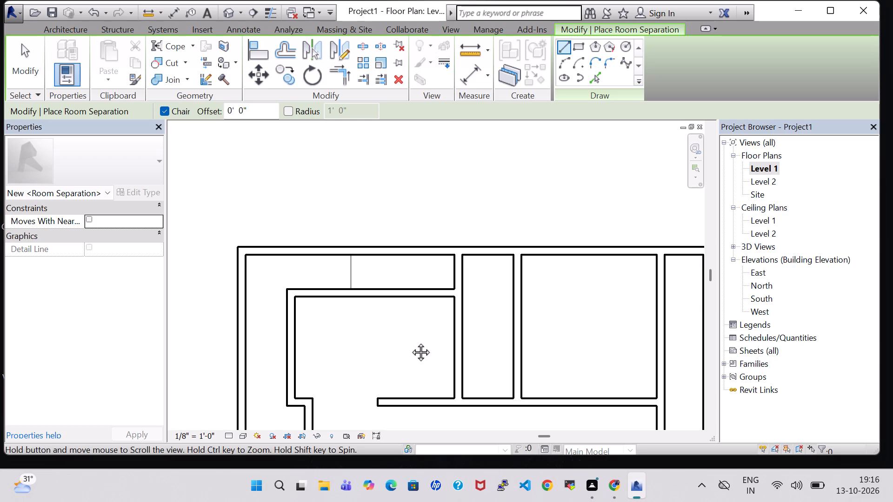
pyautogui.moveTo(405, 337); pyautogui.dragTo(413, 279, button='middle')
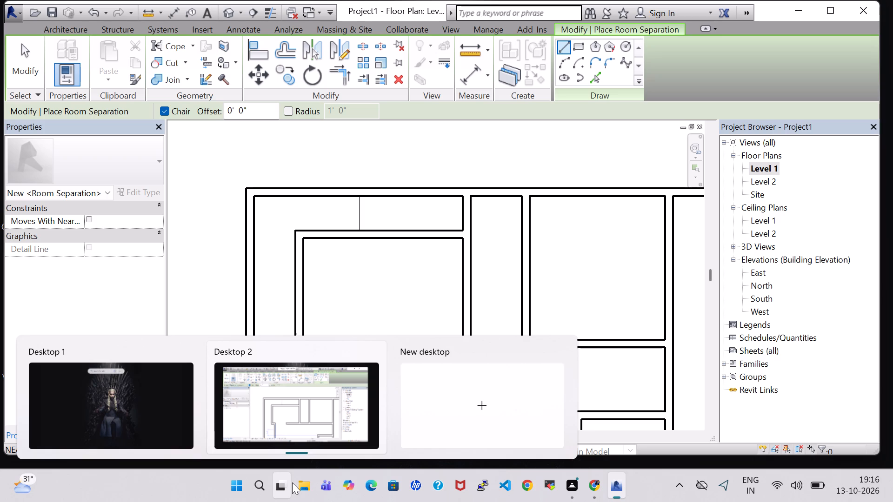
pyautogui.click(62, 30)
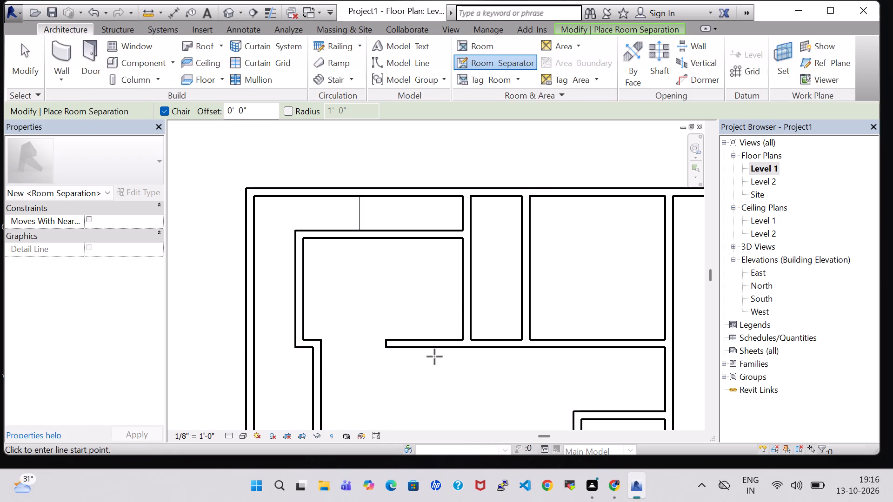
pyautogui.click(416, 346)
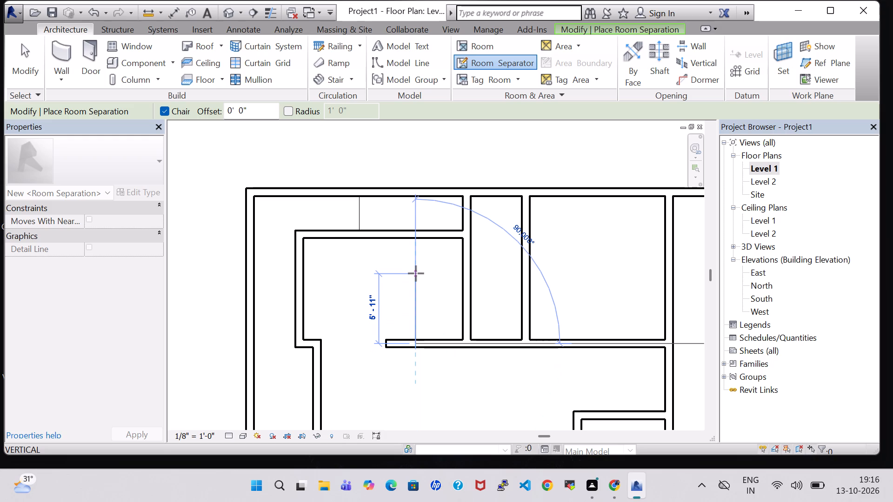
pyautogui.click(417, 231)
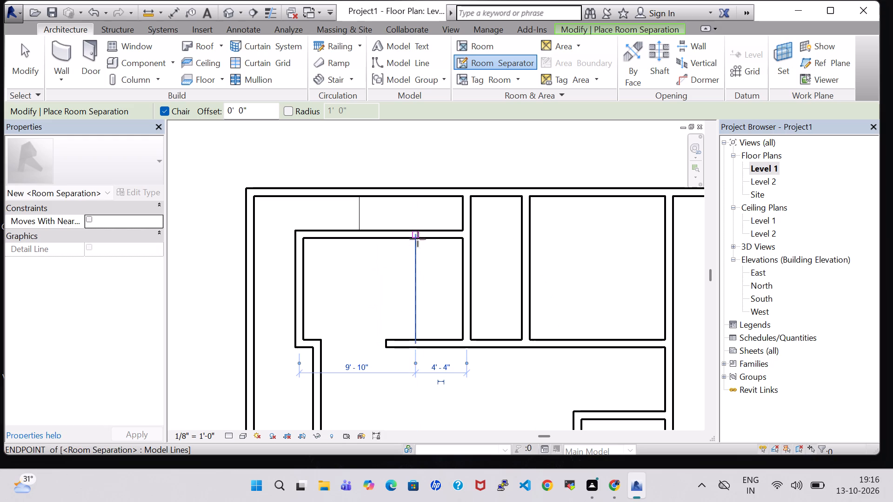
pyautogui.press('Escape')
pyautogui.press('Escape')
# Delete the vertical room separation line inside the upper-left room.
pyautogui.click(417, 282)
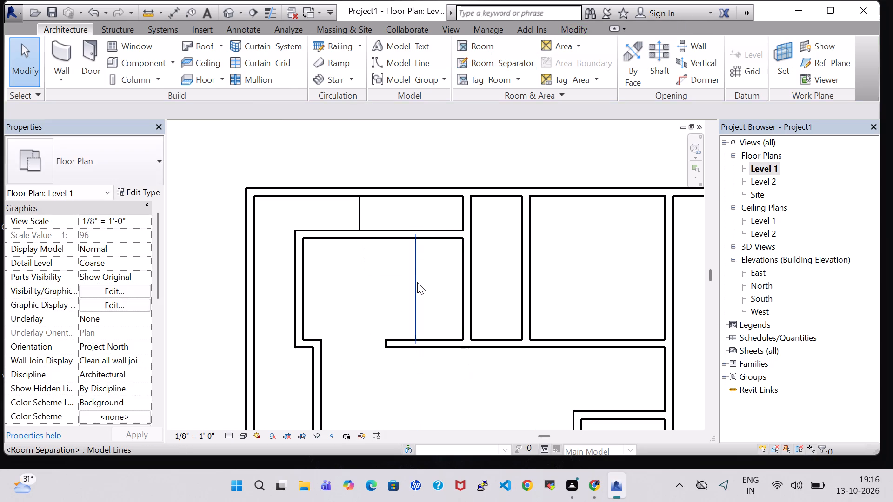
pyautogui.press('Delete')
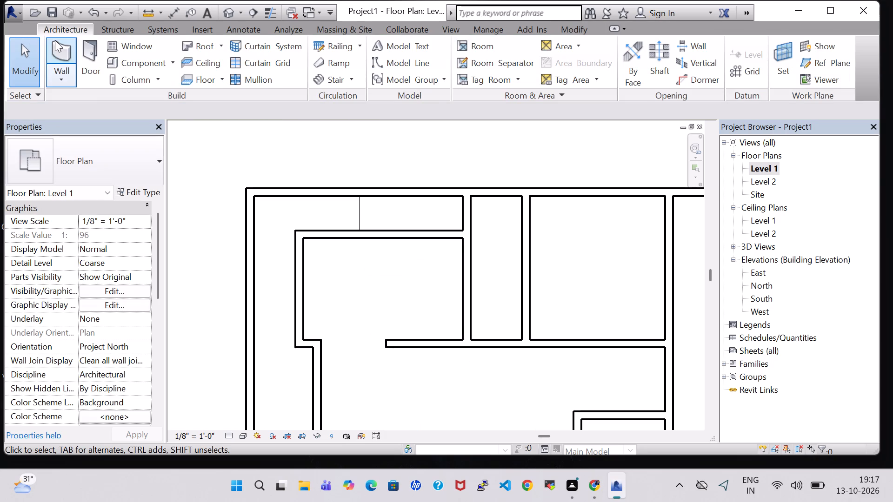
# Draw a 10' high Generic - 8" vertical wall across the upper-left room, about 3'-11" from its right wall.
pyautogui.click(55, 40)
pyautogui.click(420, 344)
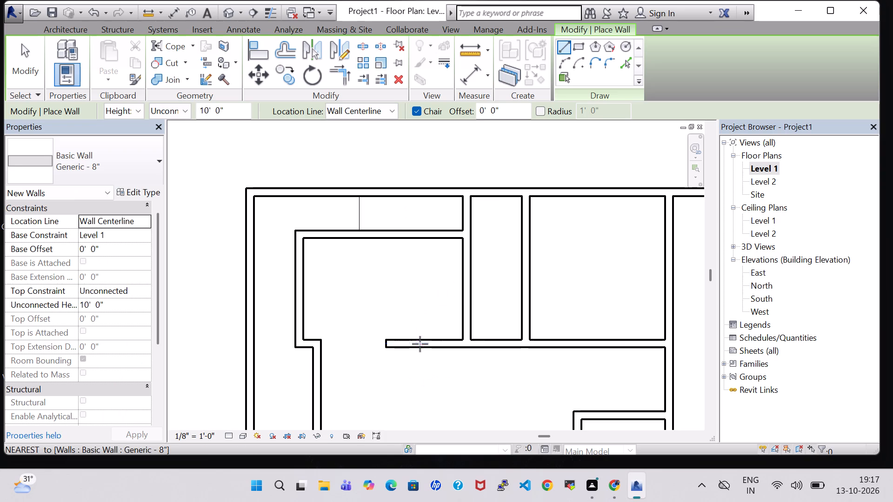
pyautogui.click(414, 234)
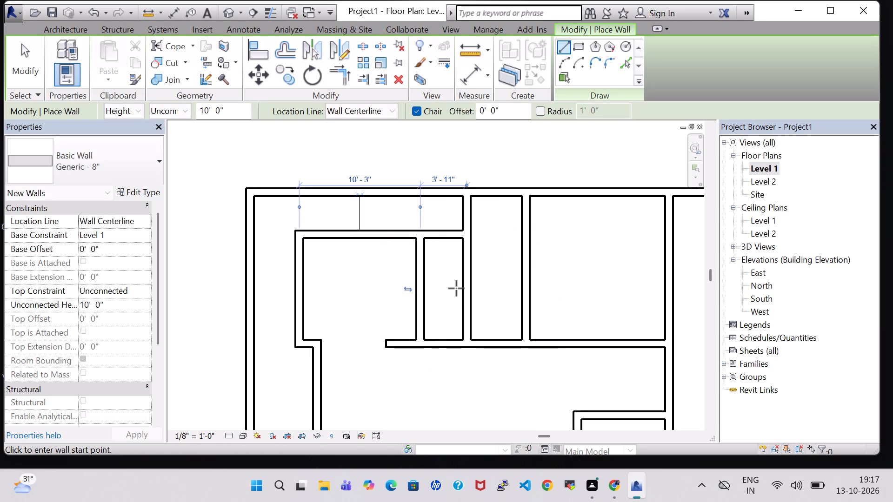
pyautogui.press('Escape')
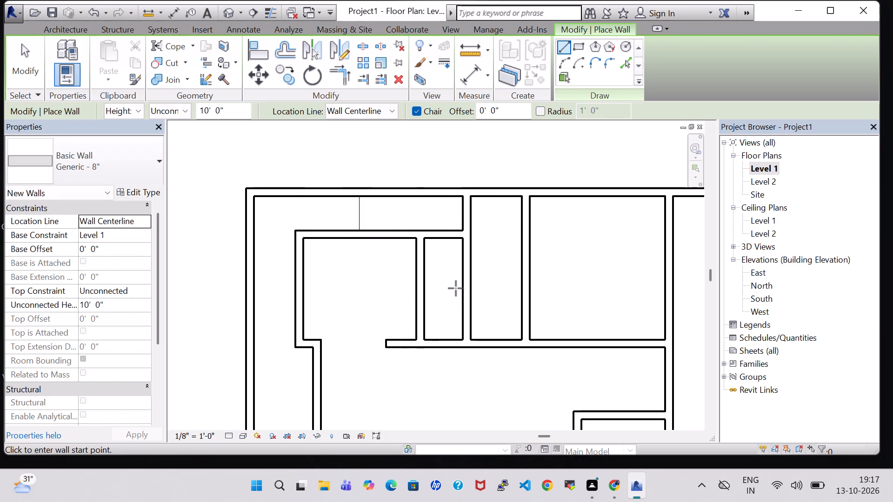
pyautogui.press('Escape')
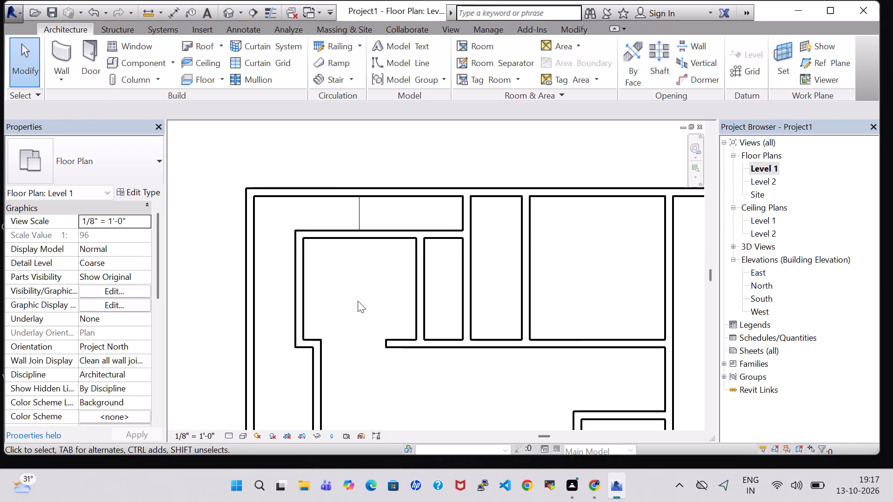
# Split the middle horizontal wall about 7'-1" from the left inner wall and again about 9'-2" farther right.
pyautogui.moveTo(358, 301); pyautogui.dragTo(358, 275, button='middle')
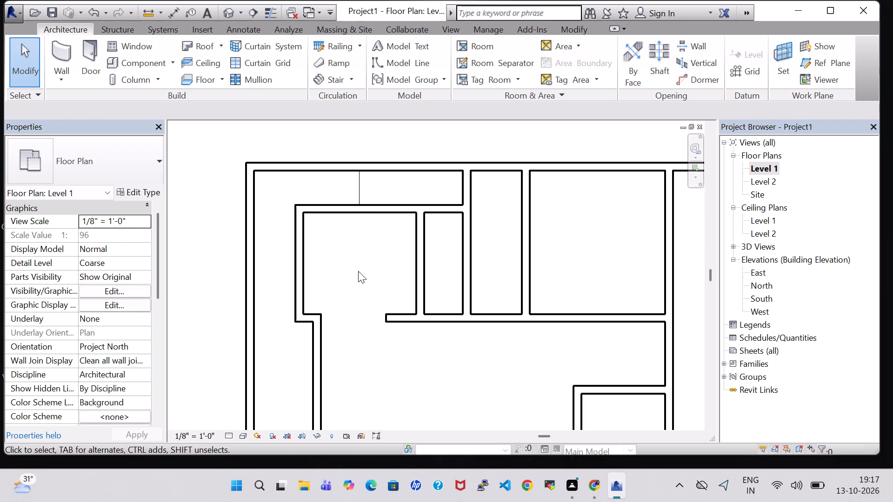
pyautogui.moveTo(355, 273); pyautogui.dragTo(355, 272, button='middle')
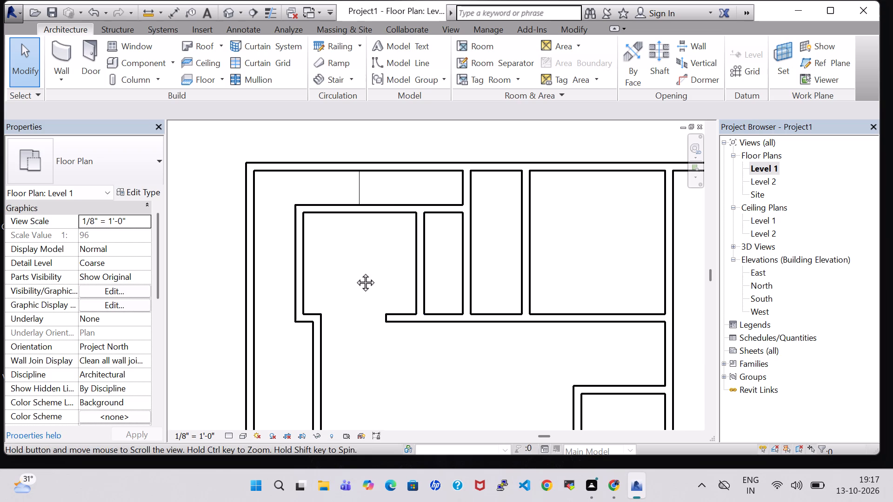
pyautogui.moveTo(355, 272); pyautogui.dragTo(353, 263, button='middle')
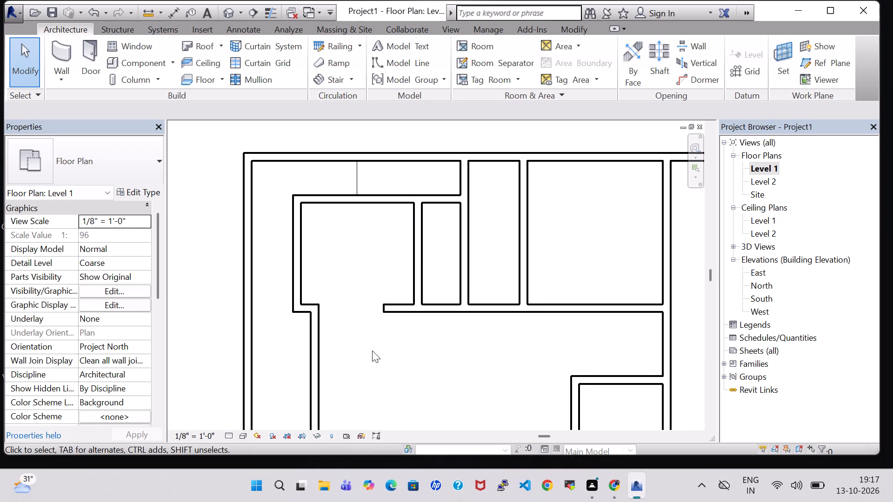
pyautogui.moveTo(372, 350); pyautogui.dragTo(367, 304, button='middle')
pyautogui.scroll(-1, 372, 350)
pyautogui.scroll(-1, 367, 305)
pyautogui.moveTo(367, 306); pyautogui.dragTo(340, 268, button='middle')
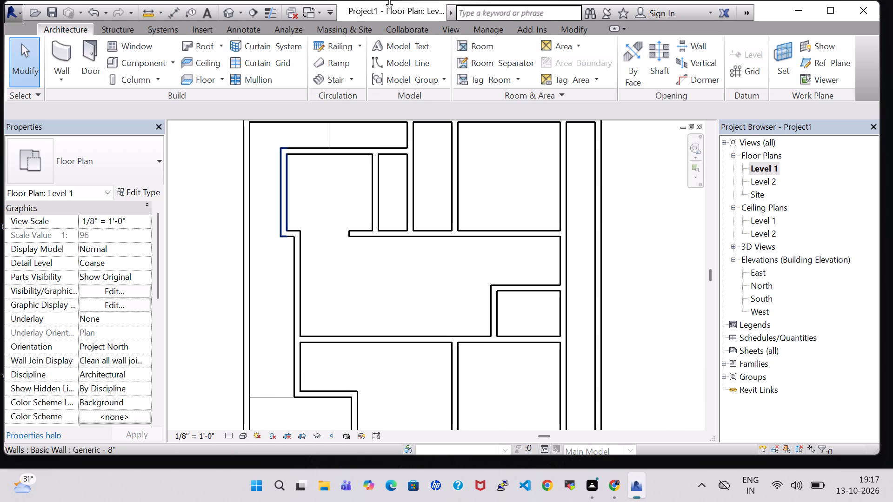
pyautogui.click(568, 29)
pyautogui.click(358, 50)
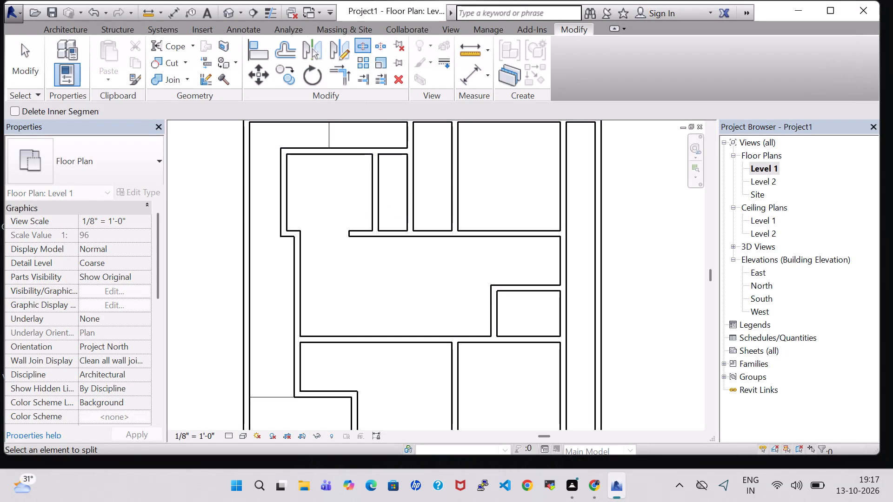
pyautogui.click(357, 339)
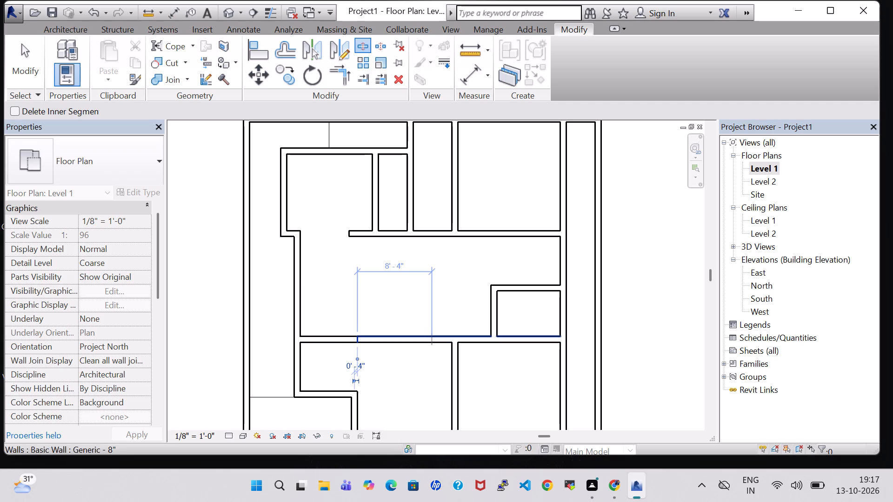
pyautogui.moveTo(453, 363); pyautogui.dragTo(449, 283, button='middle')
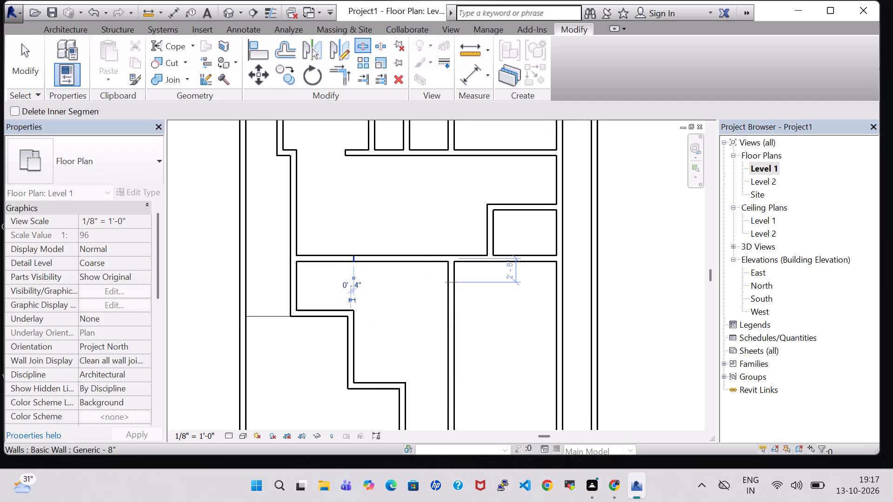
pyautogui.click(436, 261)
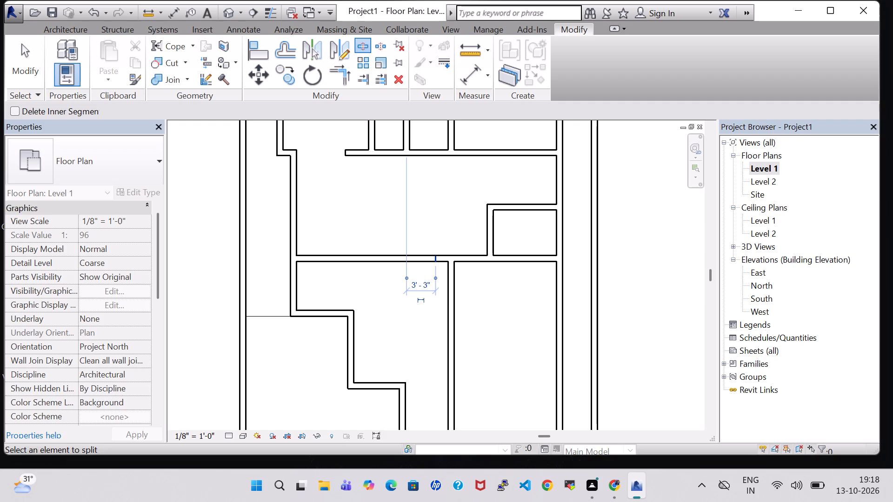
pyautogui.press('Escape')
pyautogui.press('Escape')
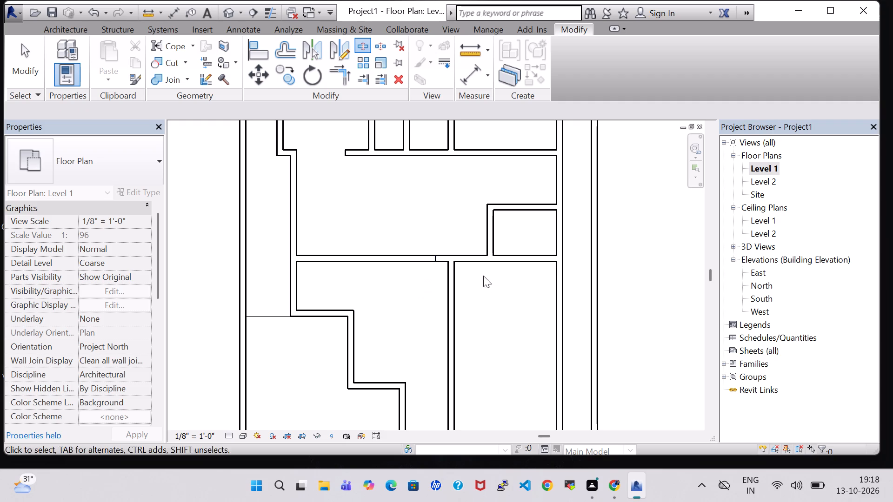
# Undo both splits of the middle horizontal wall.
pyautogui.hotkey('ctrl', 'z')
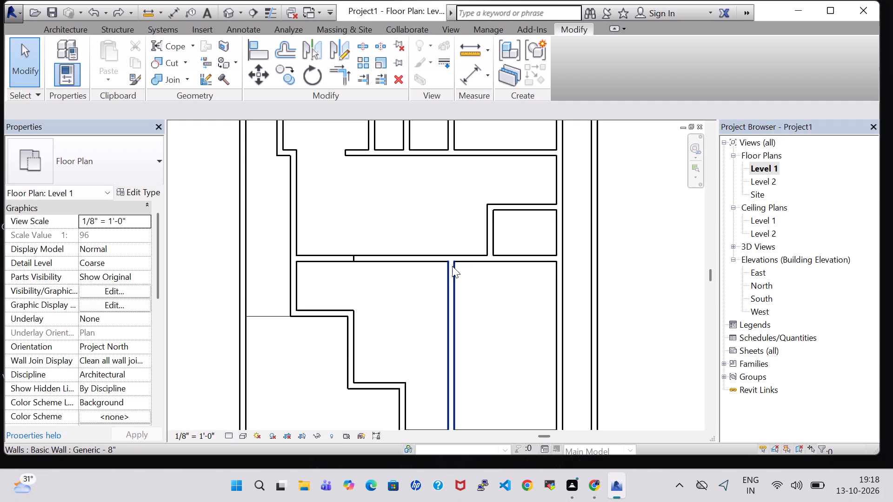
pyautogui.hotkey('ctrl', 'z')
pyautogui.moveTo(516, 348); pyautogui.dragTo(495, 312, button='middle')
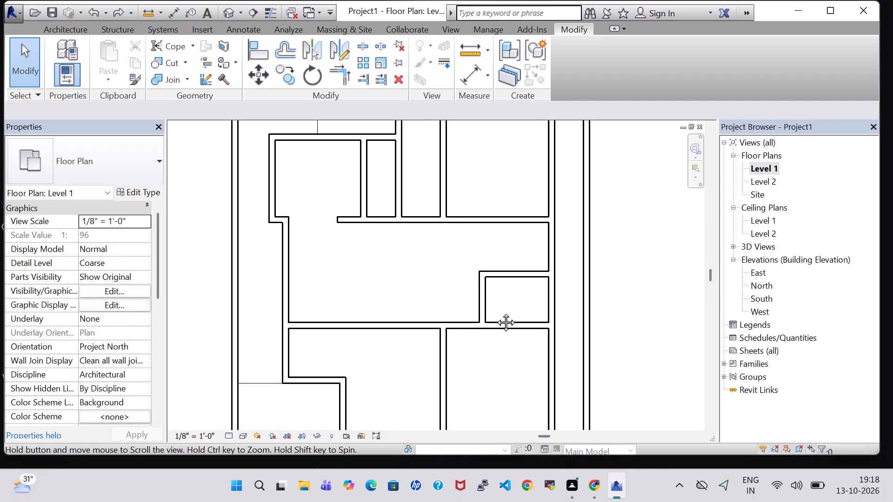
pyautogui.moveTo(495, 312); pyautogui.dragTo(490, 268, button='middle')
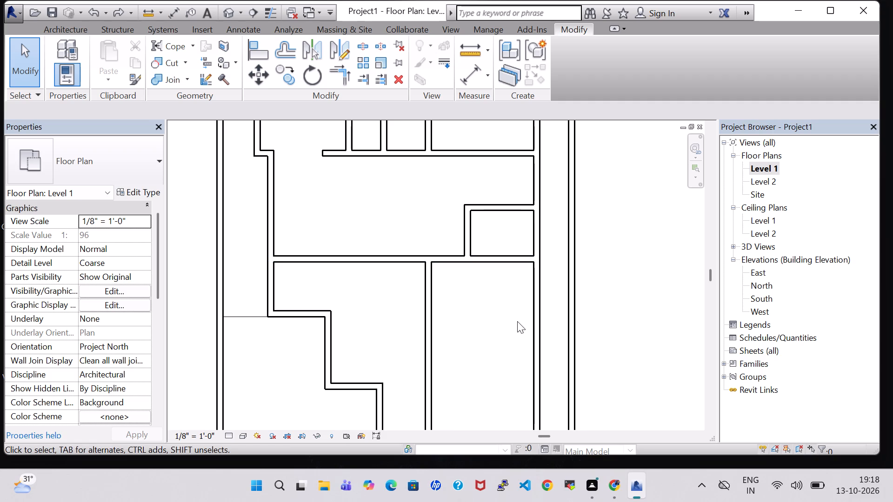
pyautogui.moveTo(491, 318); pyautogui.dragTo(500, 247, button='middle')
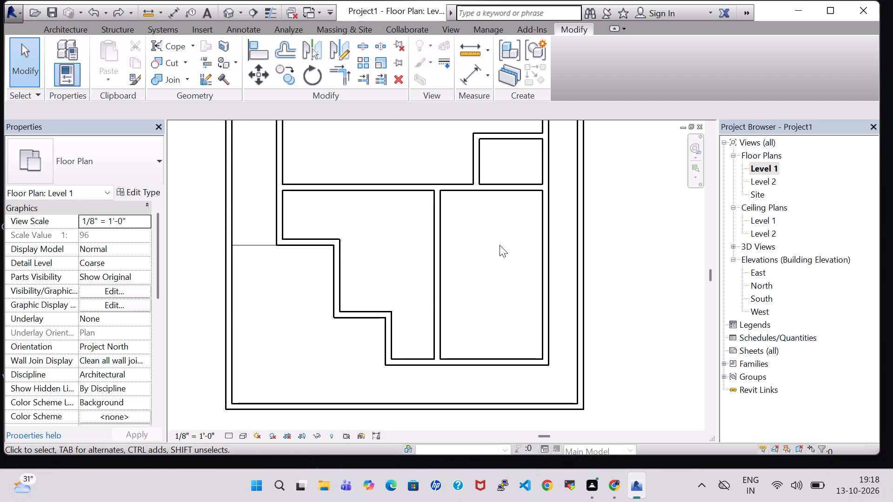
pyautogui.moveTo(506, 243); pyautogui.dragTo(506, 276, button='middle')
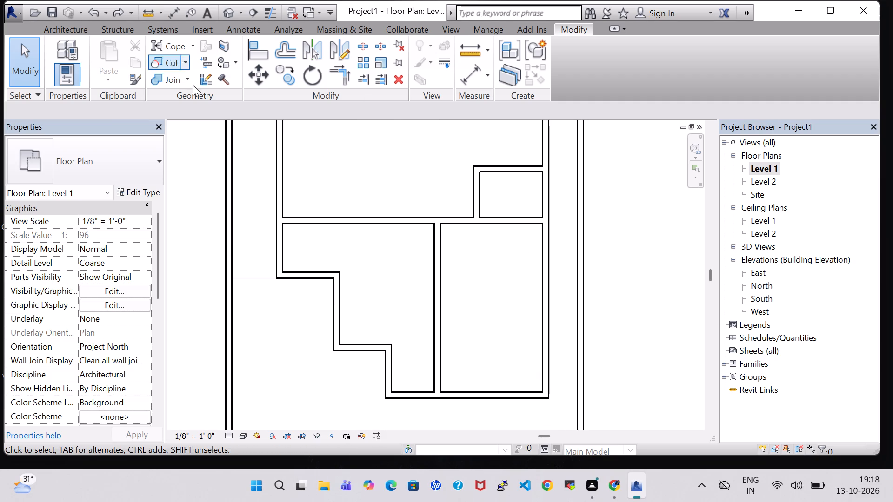
# Draw a 10' high Generic - 8" horizontal wall across the lower-right room, about 4'-11" below the middle horizontal wall.
pyautogui.click(84, 25)
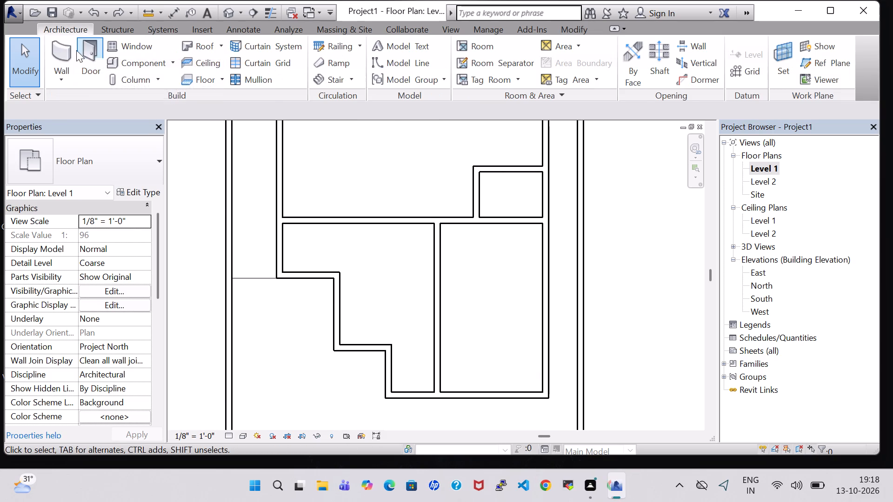
pyautogui.click(75, 50)
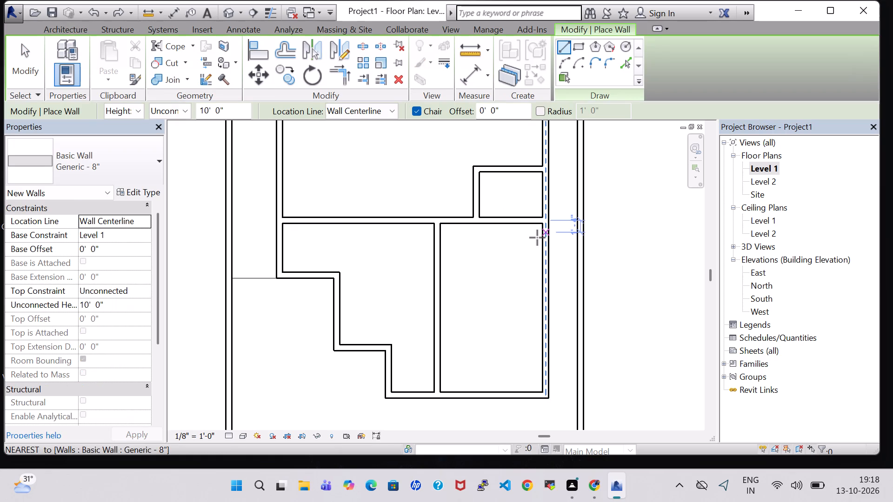
pyautogui.click(440, 264)
pyautogui.click(547, 264)
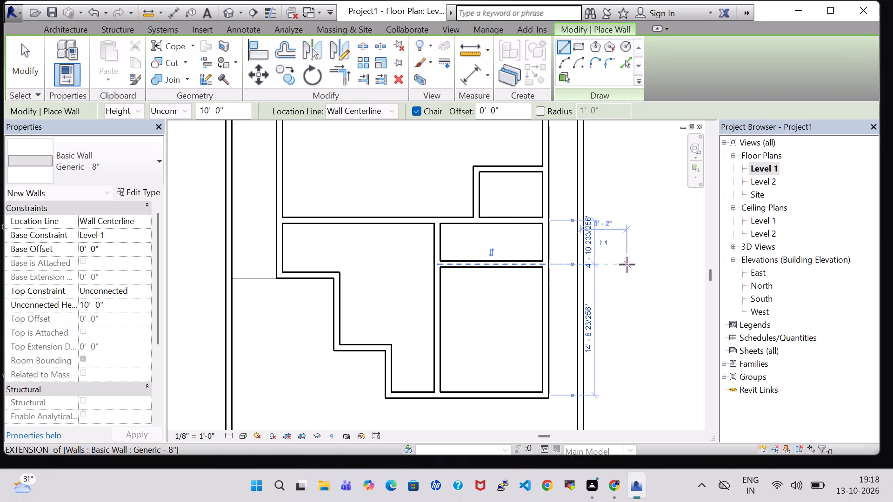
pyautogui.press('Escape')
pyautogui.press('Escape')
# Delete the two walls enclosing the small corner room just above the middle horizontal wall.
pyautogui.moveTo(444, 192); pyautogui.dragTo(445, 216, button='middle')
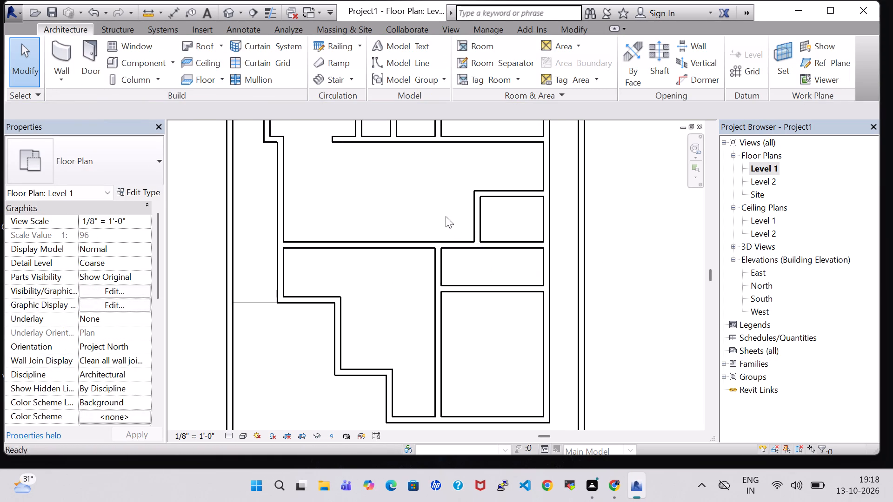
pyautogui.click(512, 191)
pyautogui.press('Delete')
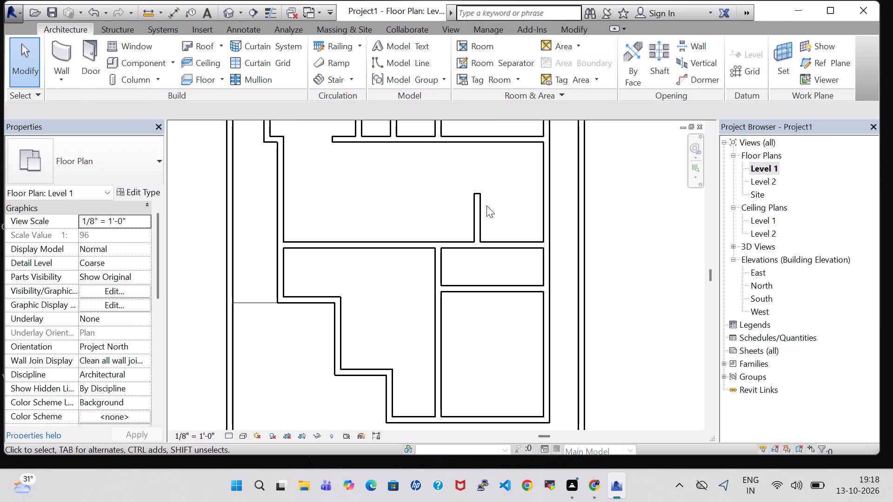
pyautogui.click(474, 212)
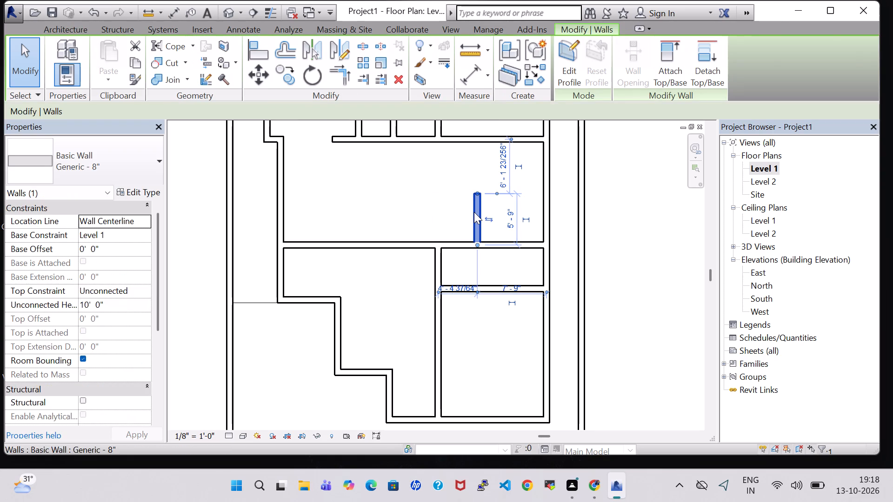
pyautogui.press('Delete')
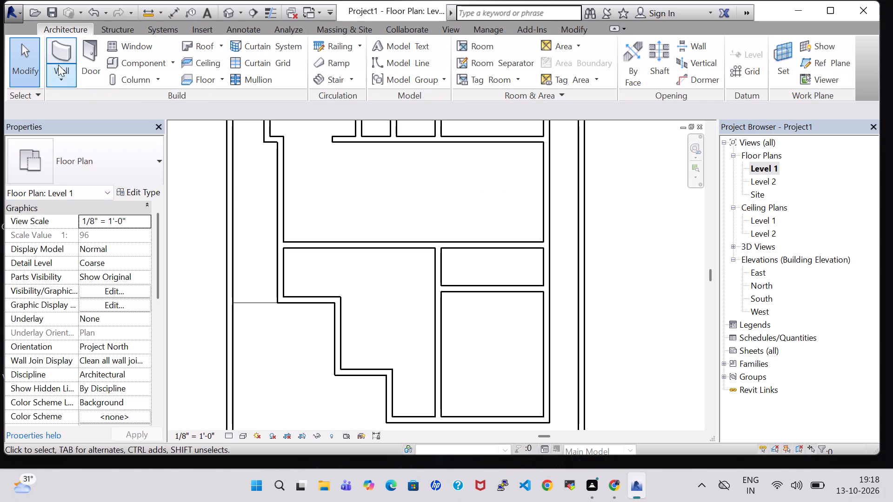
# Draw a 10' high Generic - 8" vertical wall from the upper inner step corner up to the middle horizontal wall.
pyautogui.click(65, 49)
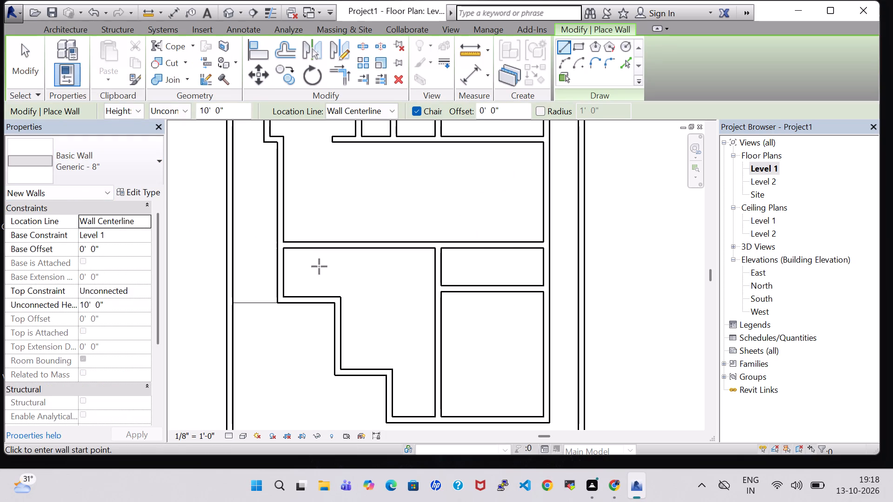
pyautogui.click(339, 296)
pyautogui.click(338, 243)
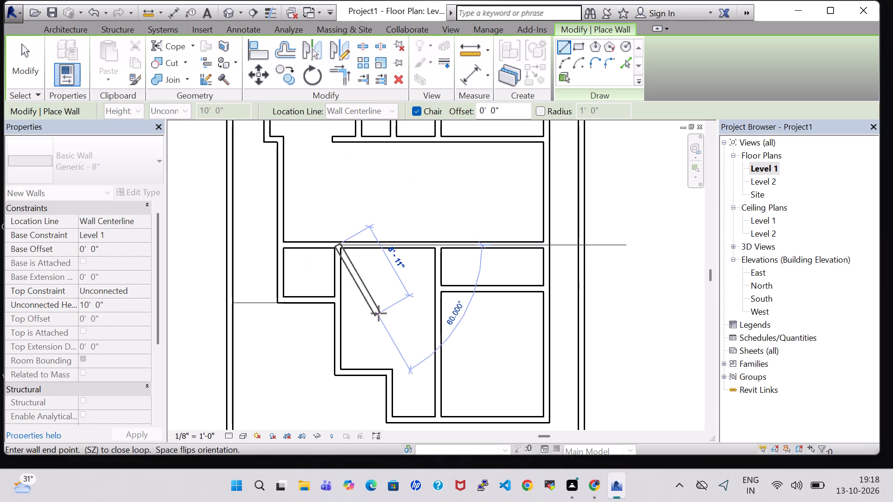
pyautogui.press('Escape')
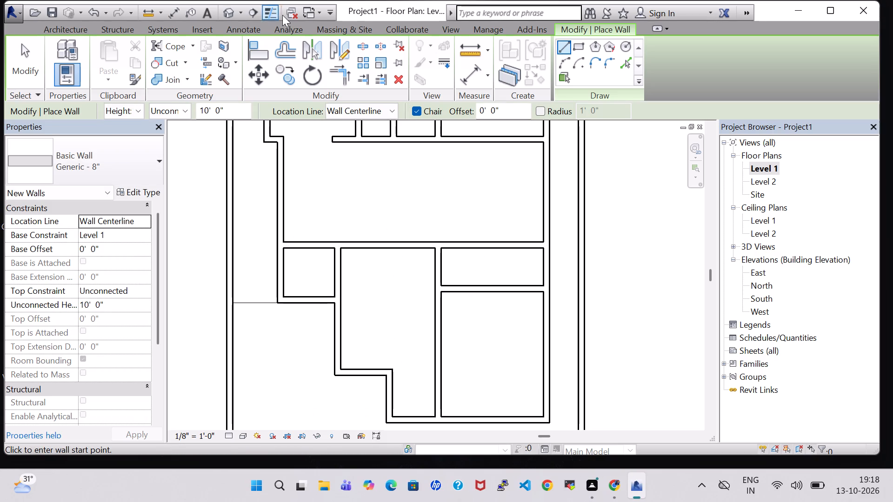
# Split the middle horizontal wall at the new vertical wall and about 10'-4" farther right, and delete the segment between.
pyautogui.click(565, 29)
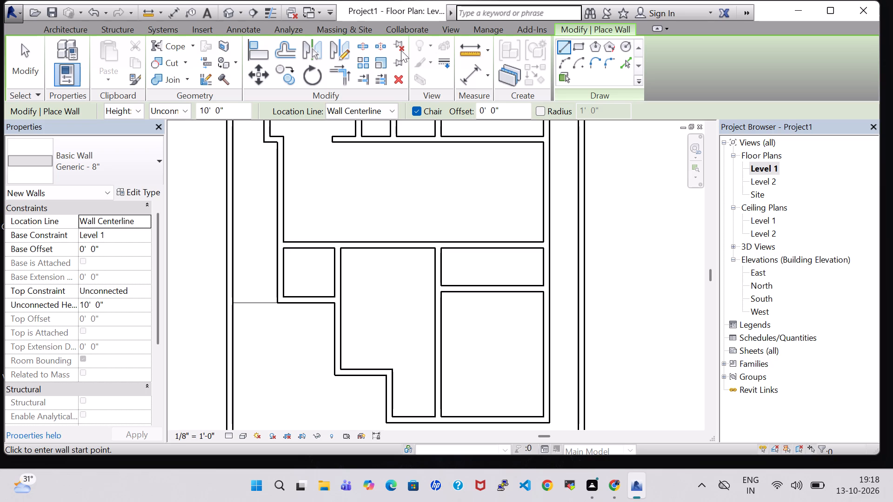
pyautogui.click(363, 50)
pyautogui.scroll(4, 356, 122)
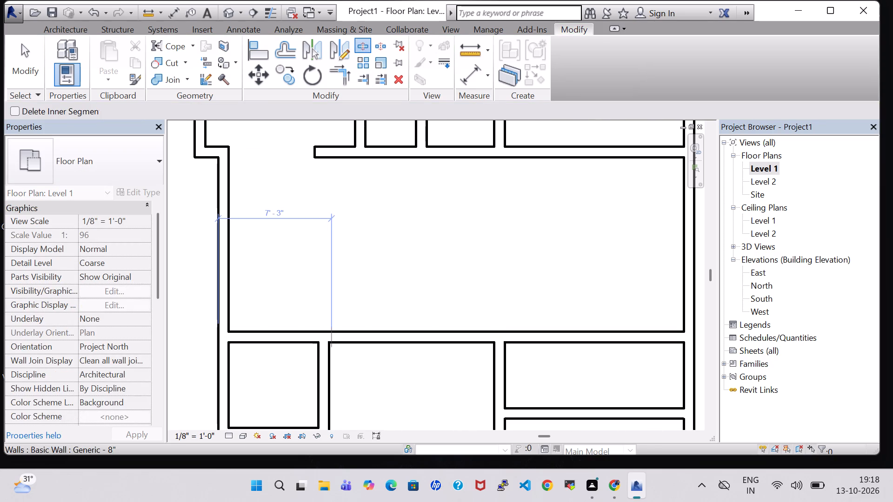
pyautogui.click(331, 339)
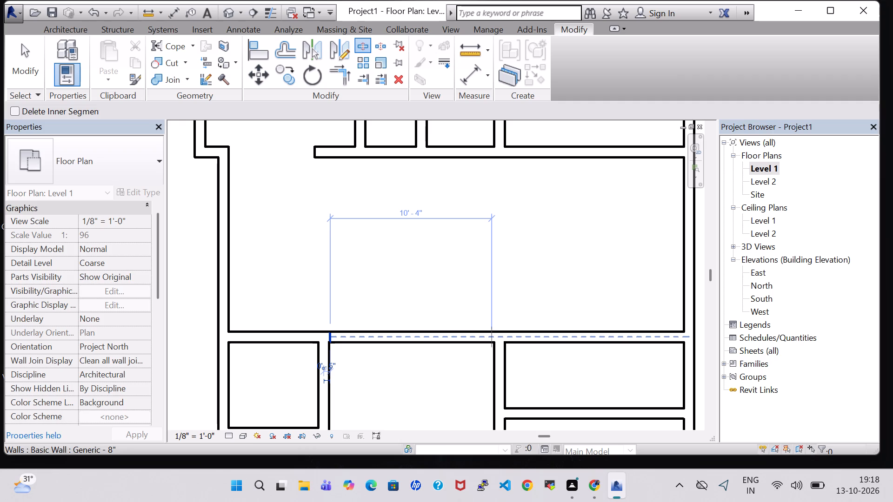
pyautogui.click(493, 342)
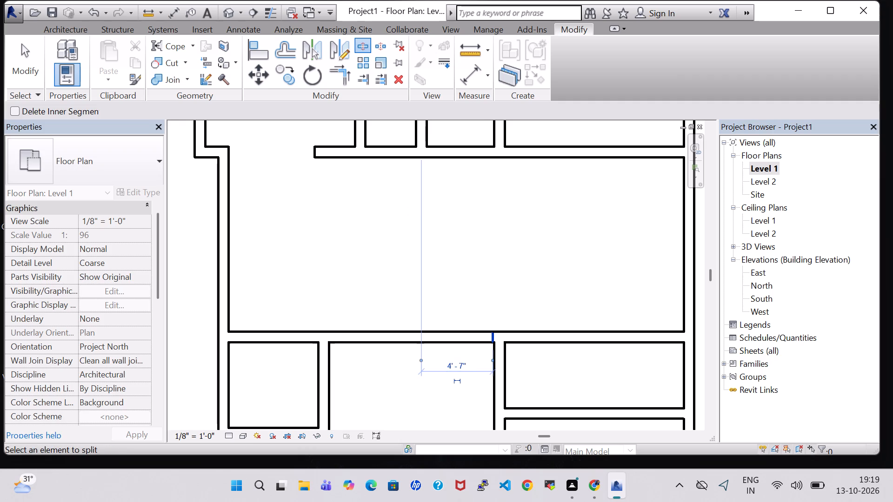
pyautogui.scroll(-1, 440, 369)
pyautogui.press('Escape')
pyautogui.press('Escape')
pyautogui.click(427, 341)
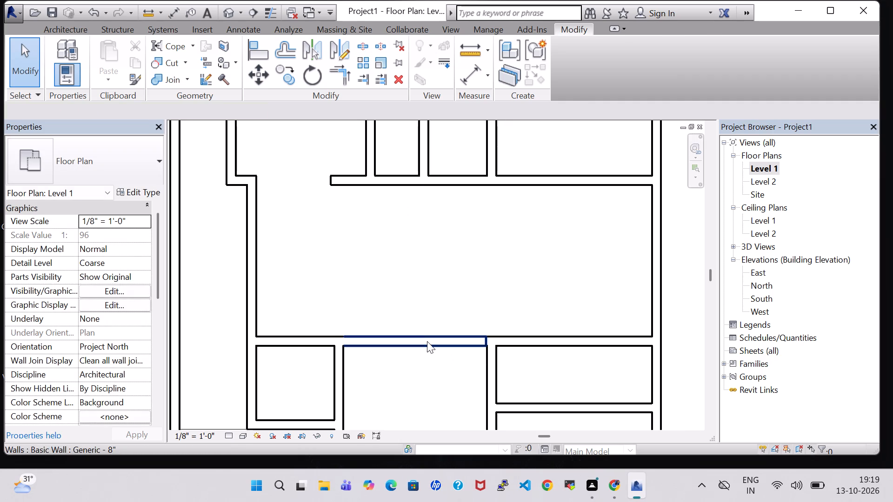
pyautogui.press('Delete')
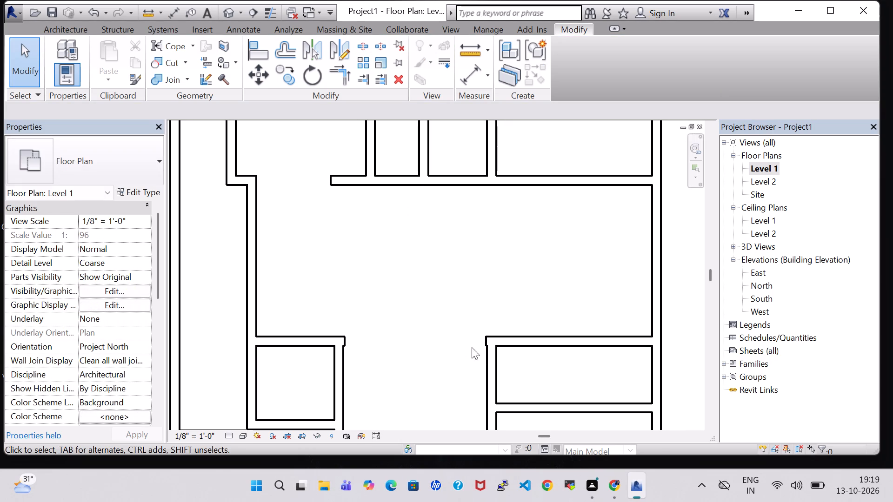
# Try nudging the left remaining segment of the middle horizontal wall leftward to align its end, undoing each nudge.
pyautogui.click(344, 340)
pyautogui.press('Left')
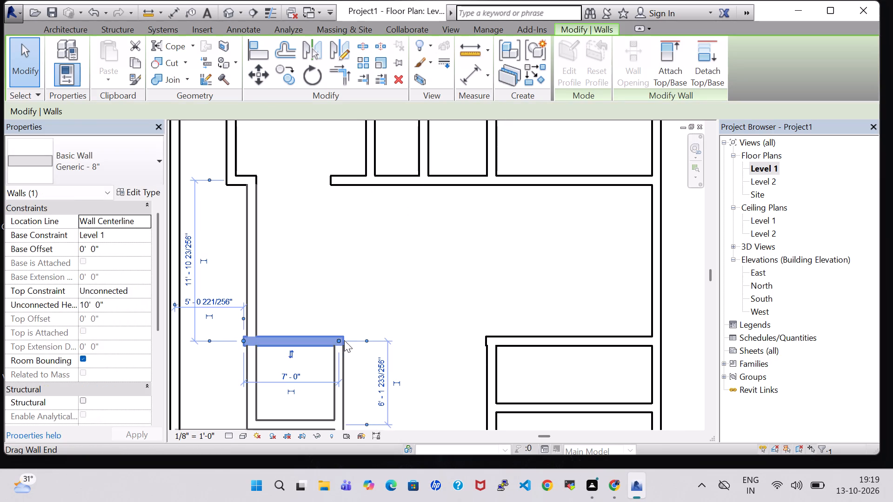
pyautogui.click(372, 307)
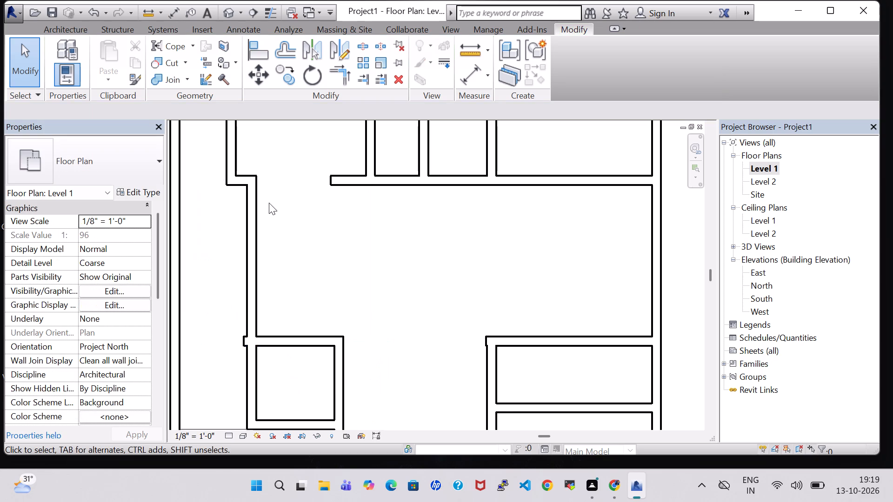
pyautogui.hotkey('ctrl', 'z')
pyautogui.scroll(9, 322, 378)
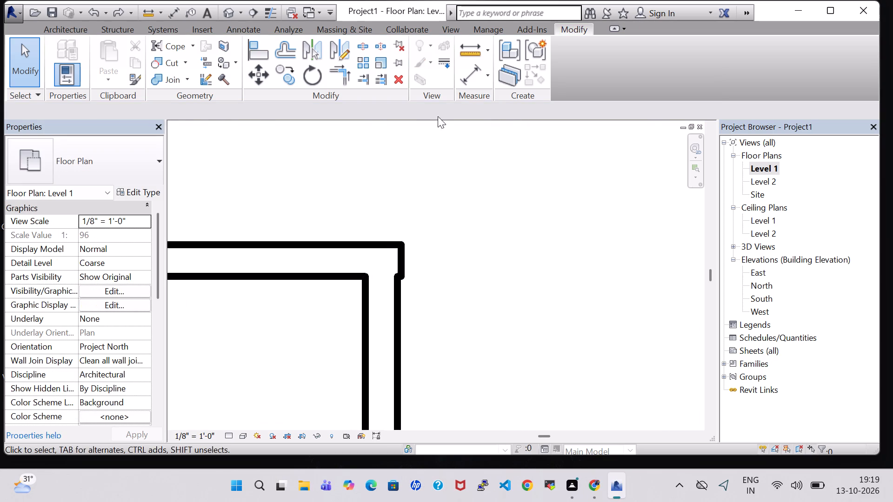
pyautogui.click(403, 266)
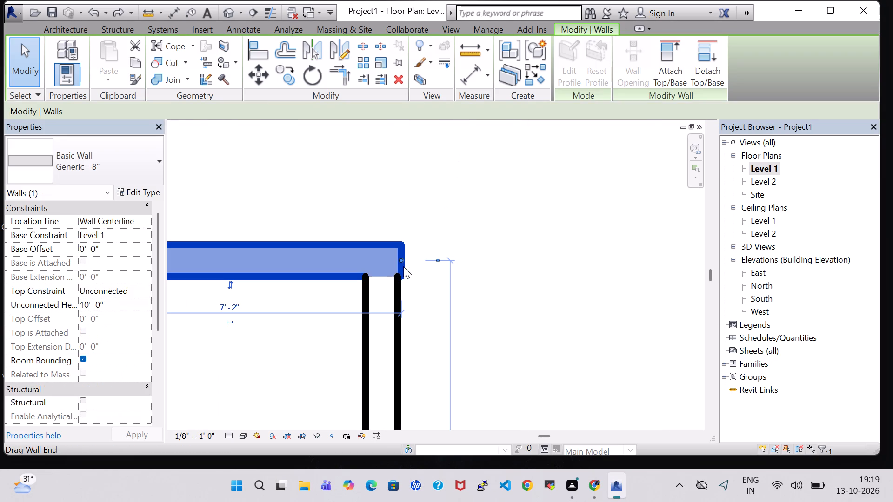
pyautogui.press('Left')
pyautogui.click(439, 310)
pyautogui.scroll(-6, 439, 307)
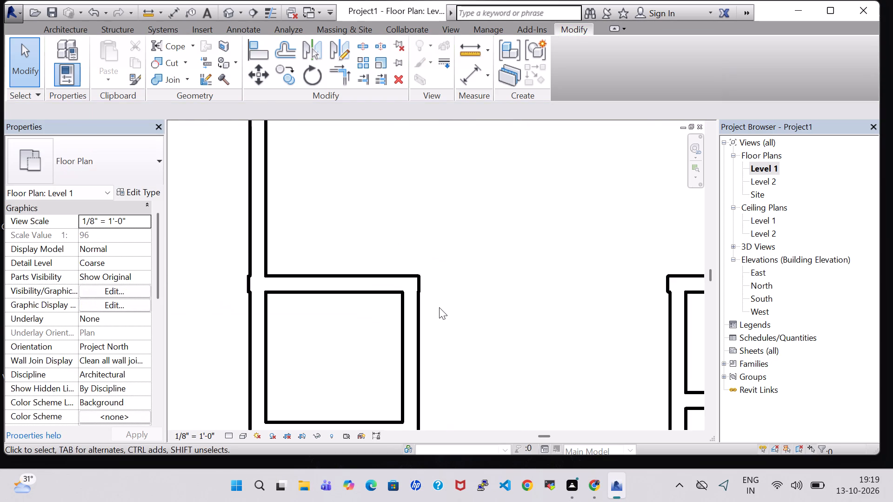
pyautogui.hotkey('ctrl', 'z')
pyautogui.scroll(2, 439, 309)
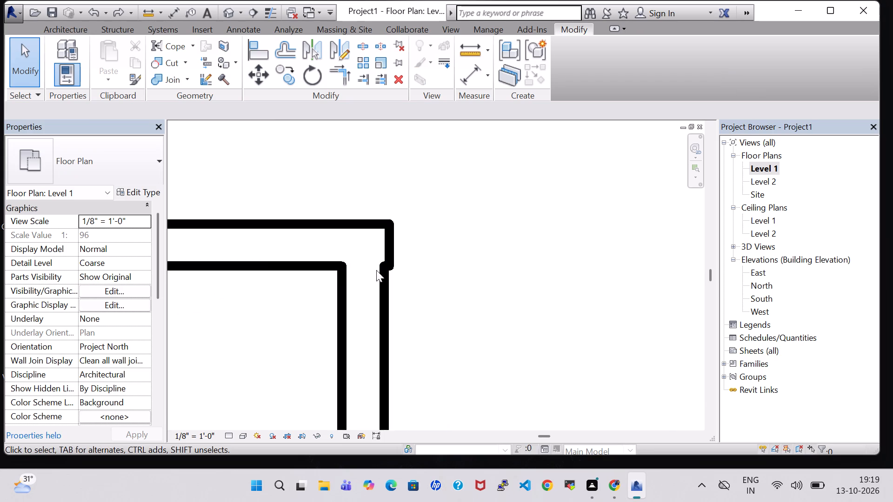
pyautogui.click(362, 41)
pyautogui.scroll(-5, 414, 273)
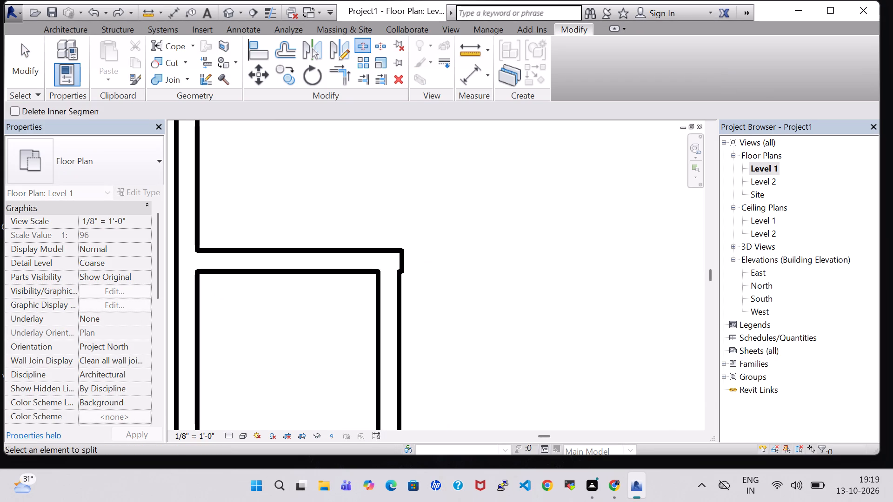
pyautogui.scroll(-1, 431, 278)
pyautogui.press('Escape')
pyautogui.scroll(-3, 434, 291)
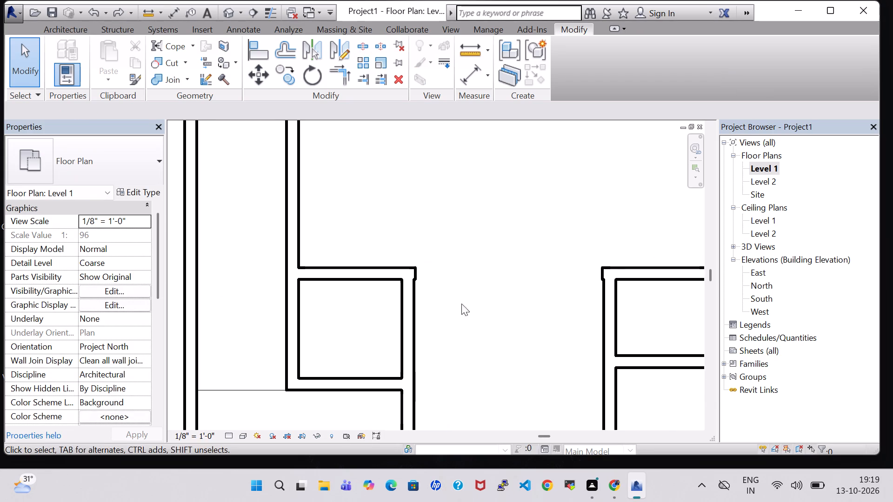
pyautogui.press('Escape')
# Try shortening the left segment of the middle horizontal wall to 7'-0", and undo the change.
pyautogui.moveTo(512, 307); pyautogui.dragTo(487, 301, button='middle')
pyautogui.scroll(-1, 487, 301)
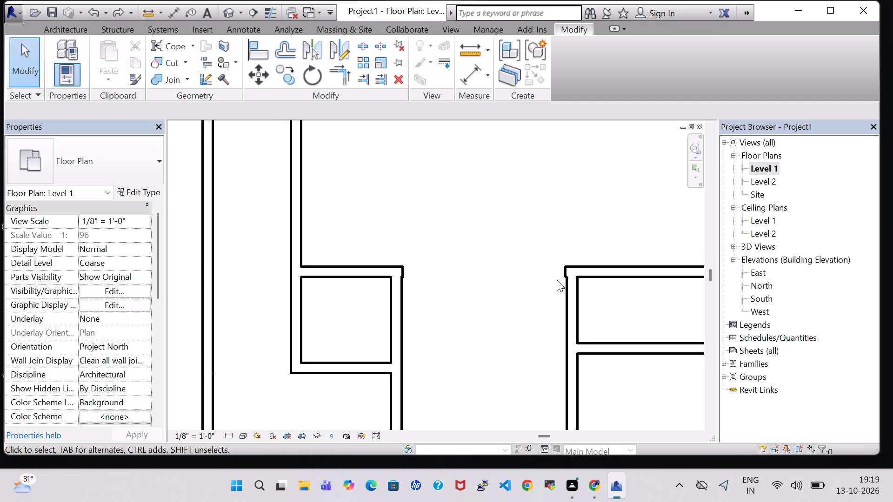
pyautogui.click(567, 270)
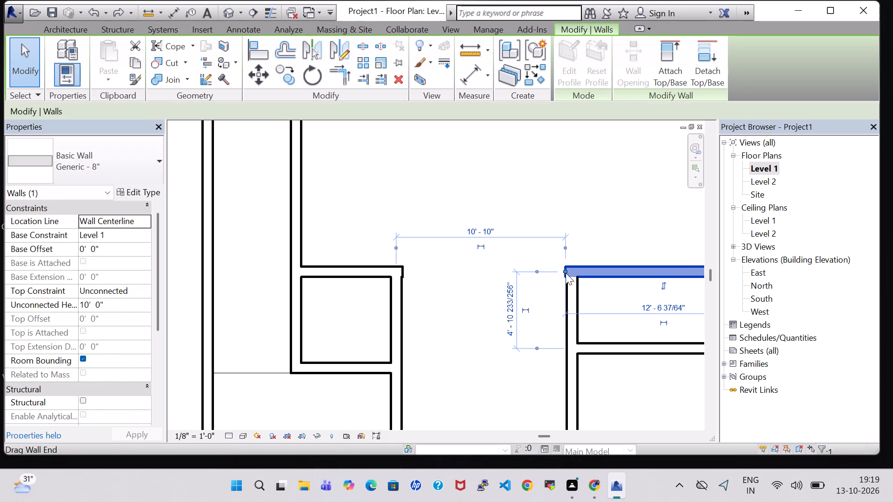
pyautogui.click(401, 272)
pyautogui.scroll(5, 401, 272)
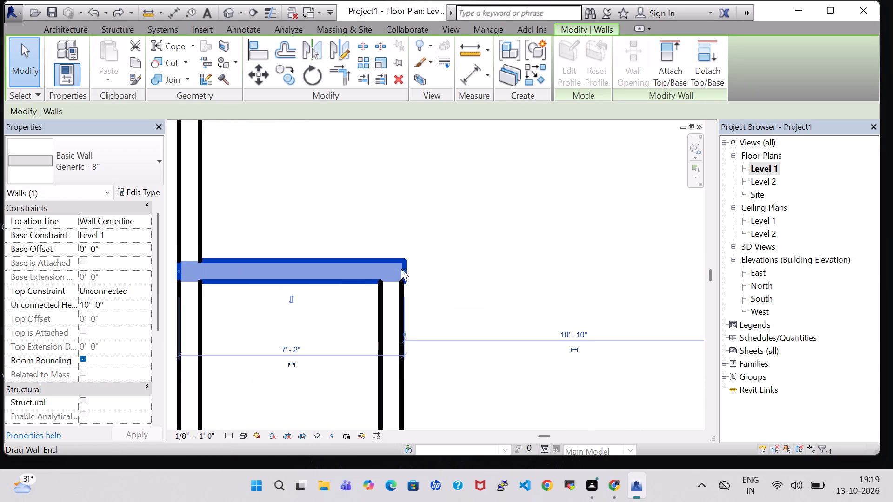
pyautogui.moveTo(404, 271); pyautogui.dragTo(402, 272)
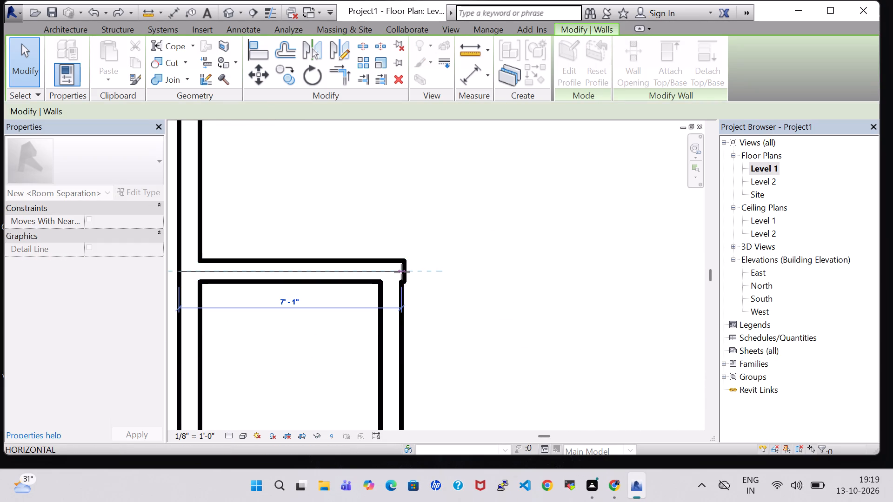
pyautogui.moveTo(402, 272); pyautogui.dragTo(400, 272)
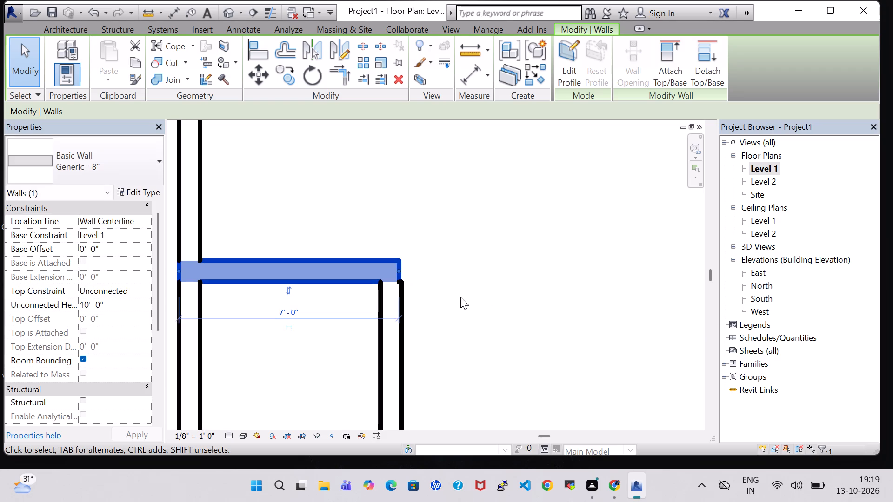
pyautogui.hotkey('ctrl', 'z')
# Shorten the left segment of the middle horizontal wall to about 7'-1", flush with the vertical wall's outer face.
pyautogui.click(410, 268)
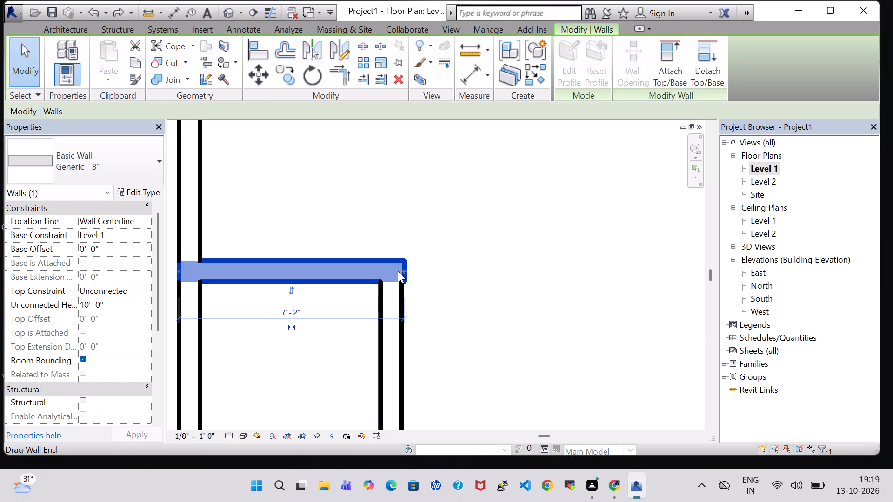
pyautogui.click(405, 270)
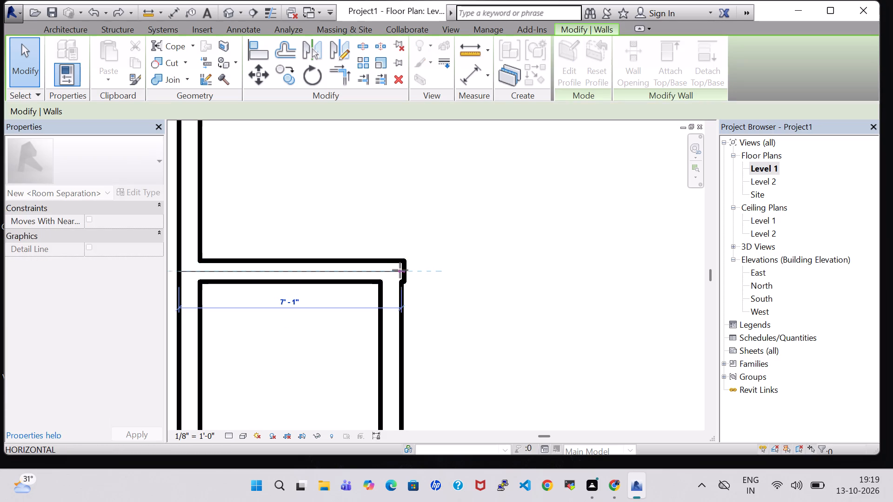
pyautogui.click(458, 311)
# Split the right segment of the middle horizontal wall about 11" from its left end and 4'-6" from the vertical wall, and delete the piece between.
pyautogui.scroll(-4, 458, 311)
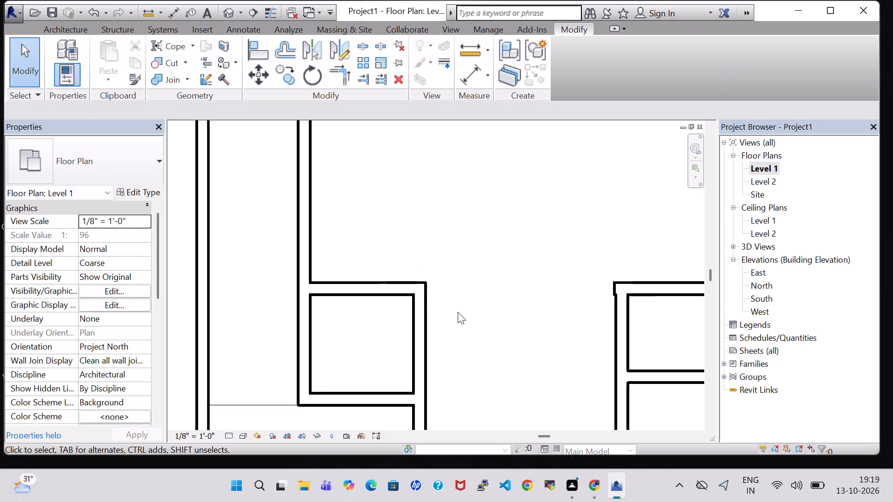
pyautogui.scroll(-2, 458, 312)
pyautogui.moveTo(504, 336); pyautogui.dragTo(478, 330, button='middle')
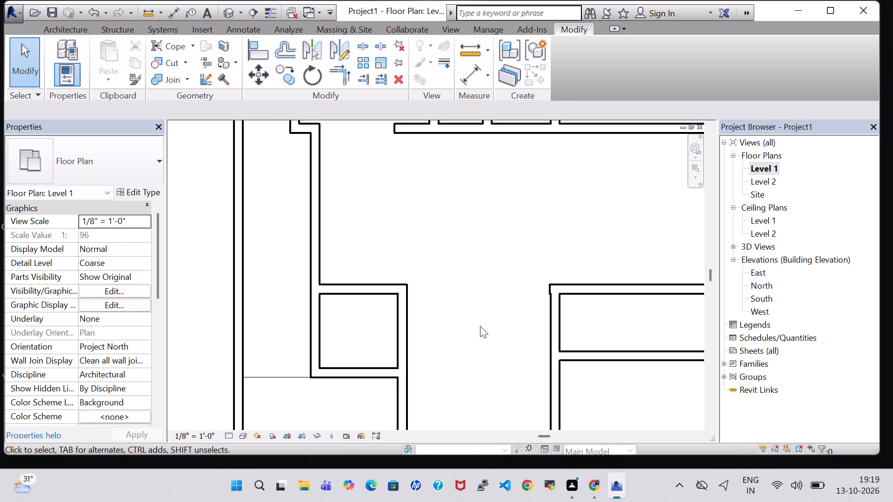
pyautogui.moveTo(480, 326); pyautogui.dragTo(468, 323, button='middle')
pyautogui.scroll(-4, 468, 323)
pyautogui.moveTo(471, 311); pyautogui.dragTo(457, 273, button='middle')
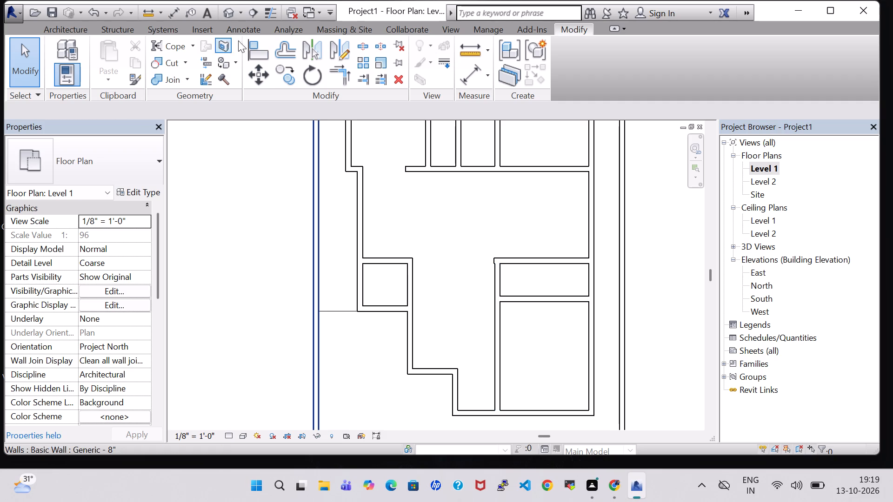
pyautogui.click(358, 45)
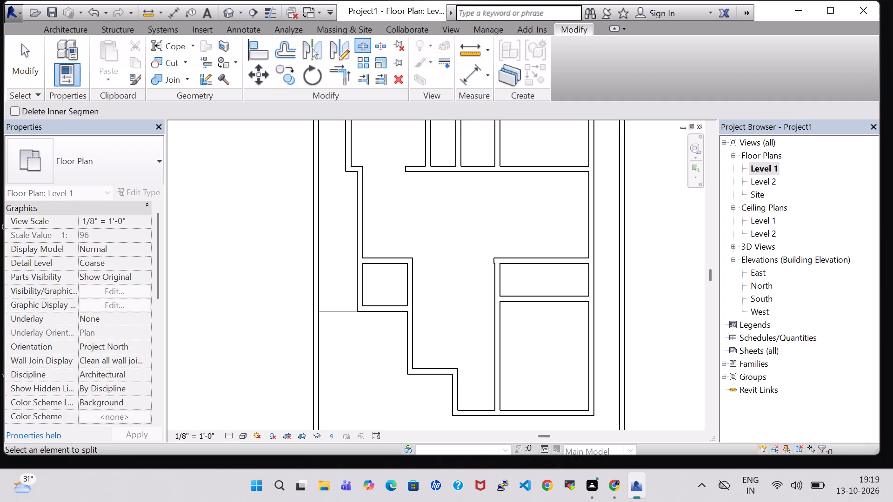
pyautogui.click(532, 260)
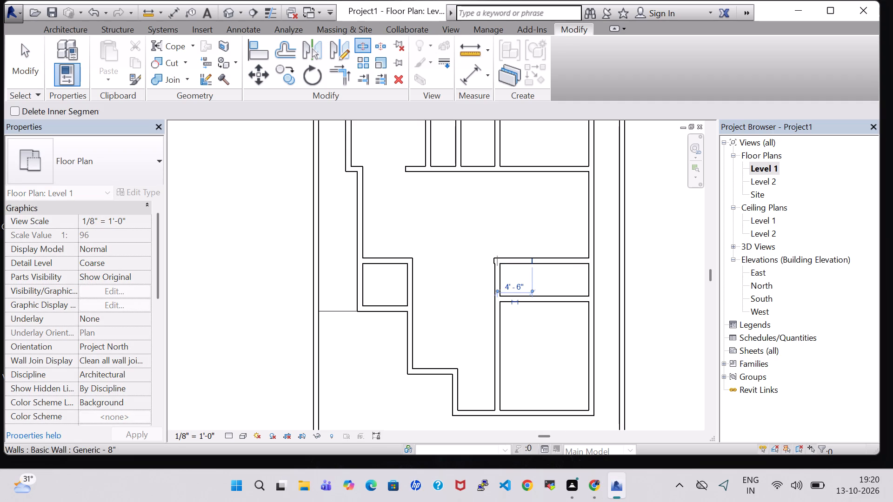
pyautogui.scroll(5, 501, 260)
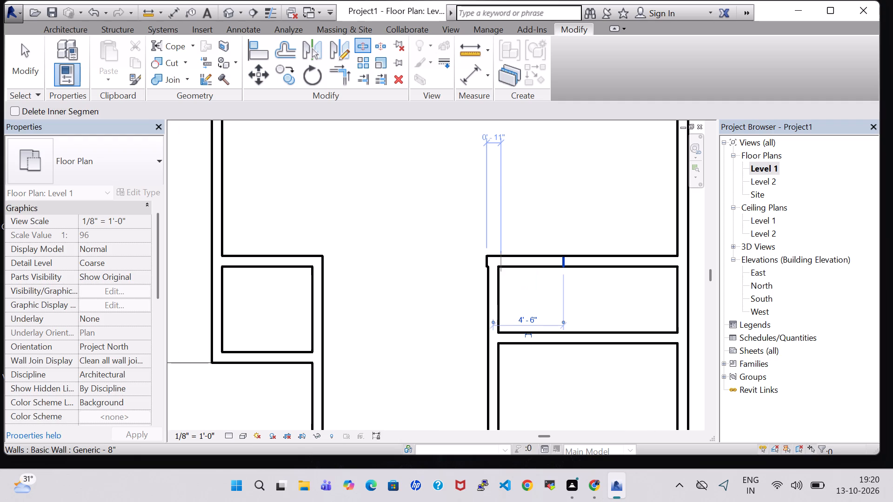
pyautogui.click(501, 263)
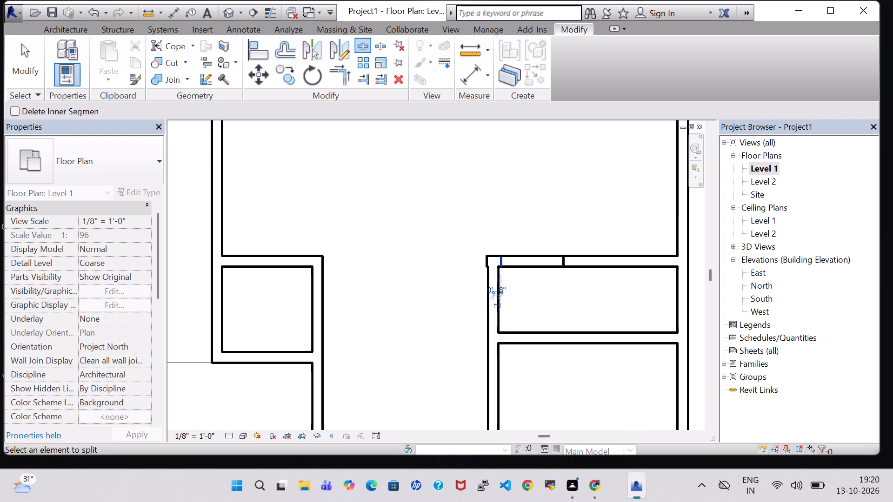
pyautogui.press('Escape')
pyautogui.press('Escape')
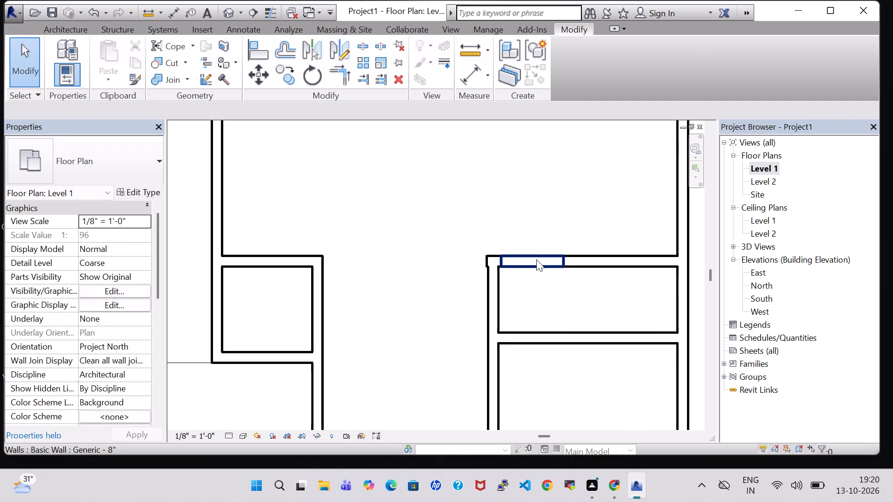
pyautogui.click(536, 259)
pyautogui.press('Delete')
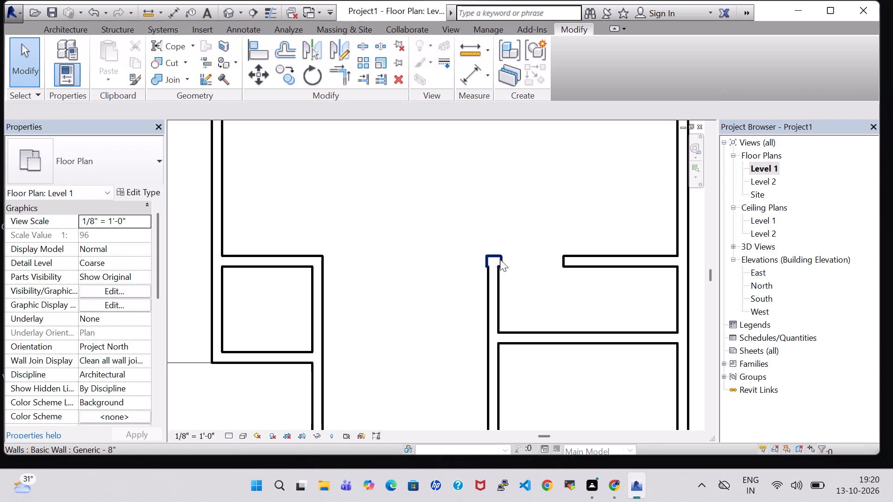
# Delete the short leftover wall stub on top of the right vertical wall.
pyautogui.click(494, 263)
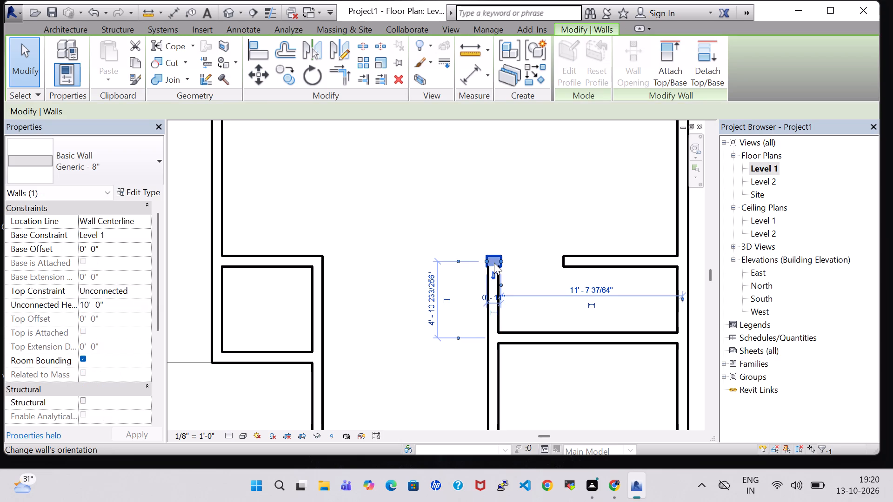
pyautogui.press('Delete')
# Draw an 11'-3" Generic - 8" wall, 10' high, from the small square room's upper-right corner to the top of the right vertical wall.
pyautogui.click(66, 31)
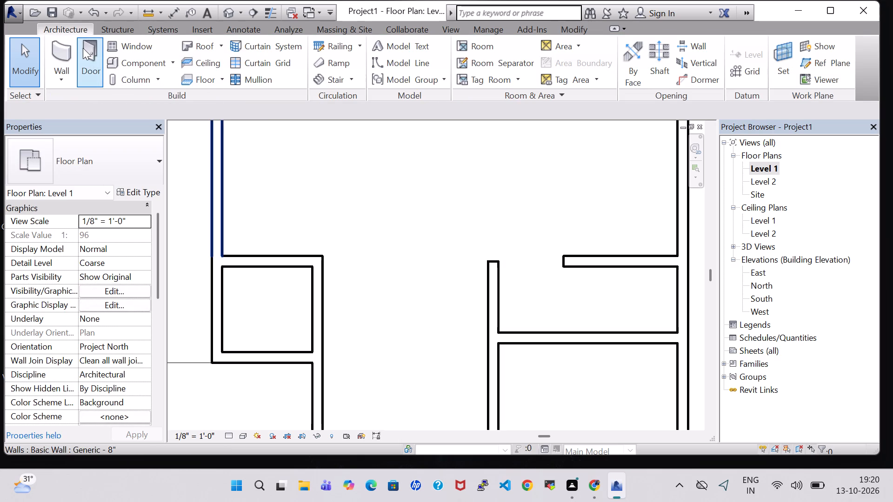
pyautogui.click(67, 46)
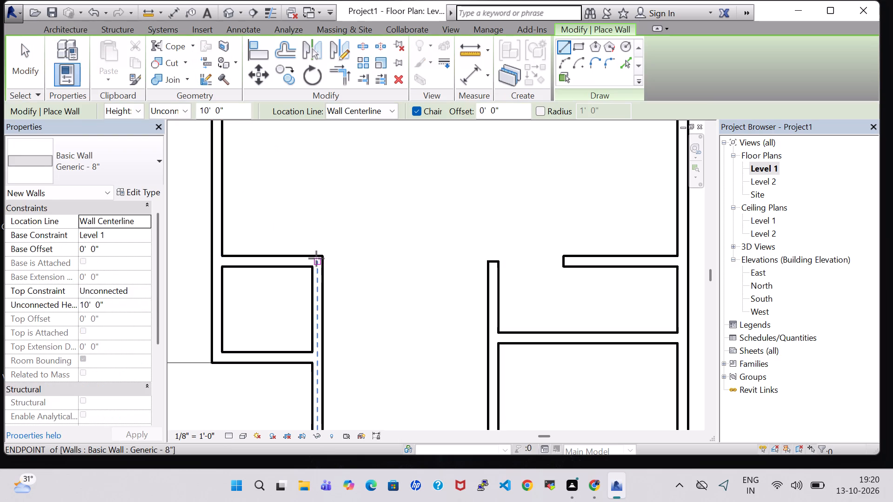
pyautogui.click(318, 256)
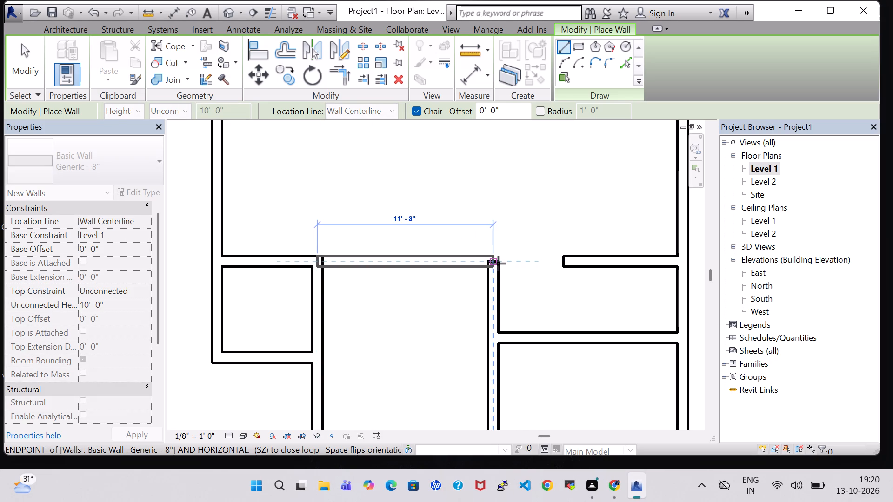
pyautogui.click(500, 264)
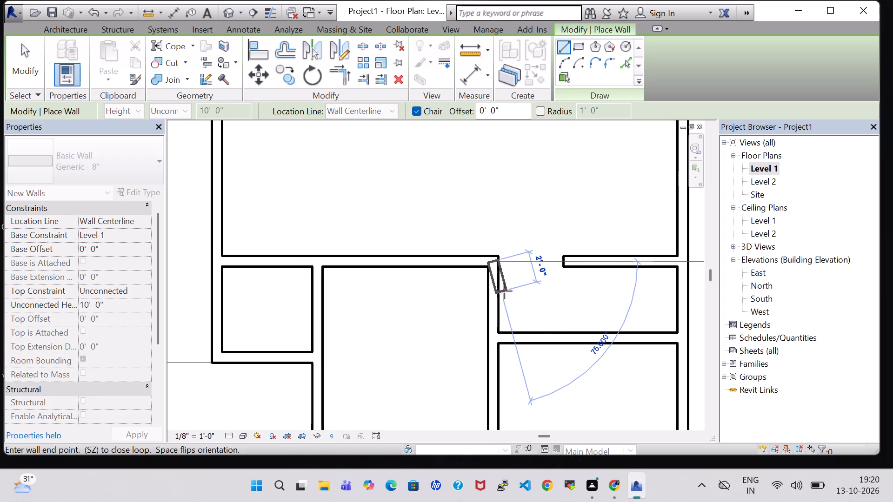
pyautogui.press('Escape')
pyautogui.press('Escape')
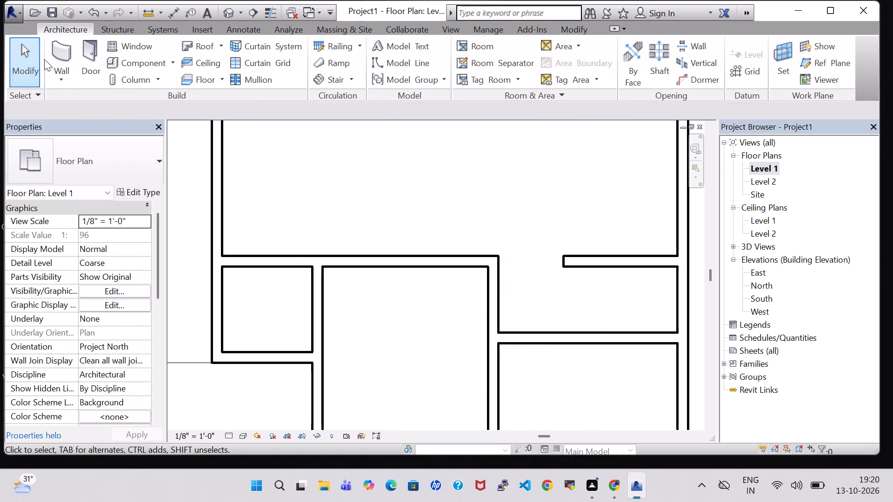
# Split the new 11'-3" wall 1'-6" from its right end and about 5" from its left end, and delete the middle piece.
pyautogui.click(578, 32)
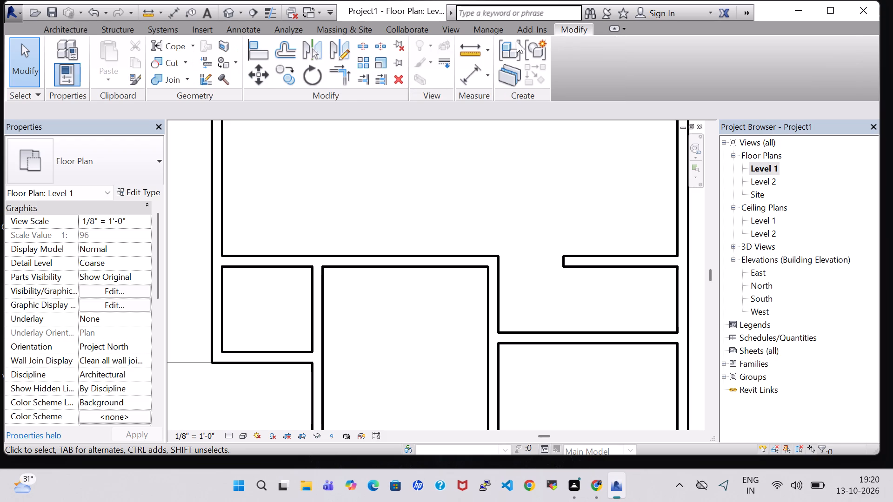
pyautogui.click(365, 49)
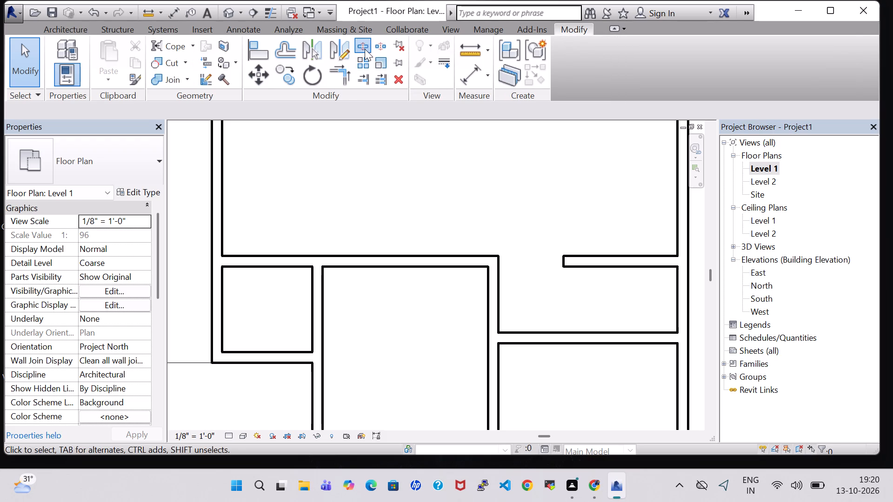
pyautogui.click(469, 262)
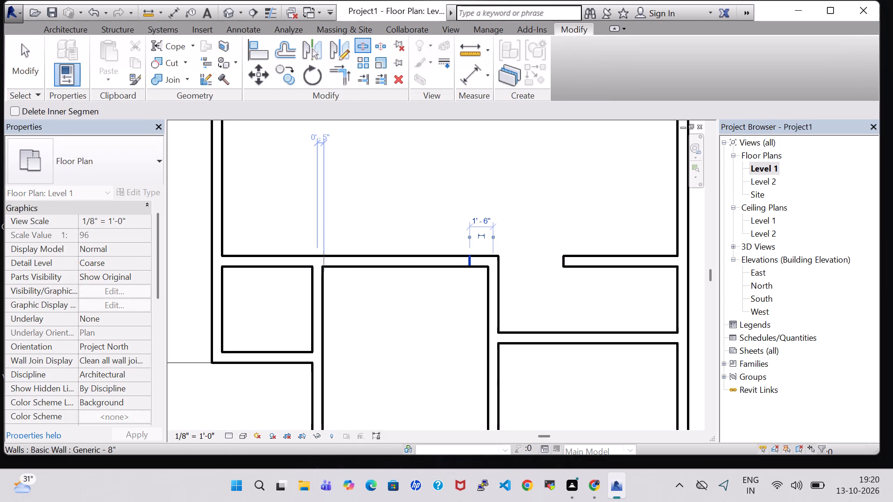
pyautogui.click(324, 262)
pyautogui.press('Escape')
pyautogui.press('Escape')
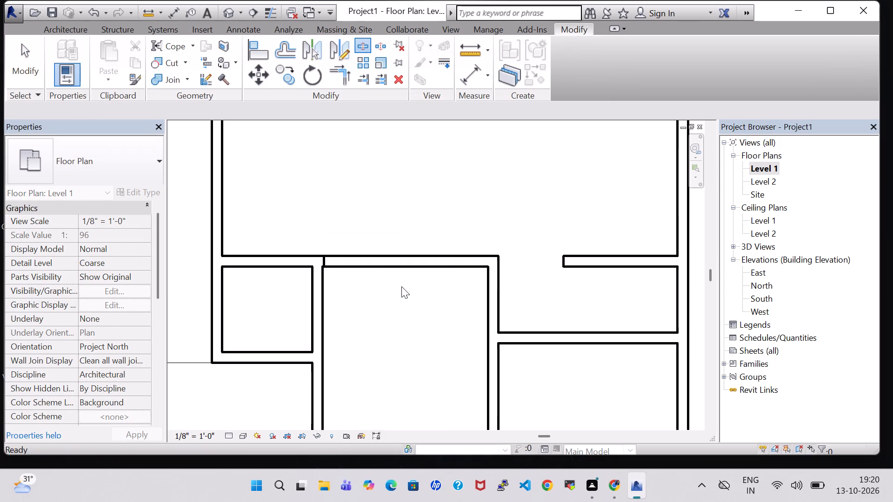
pyautogui.click(404, 266)
pyautogui.press('Delete')
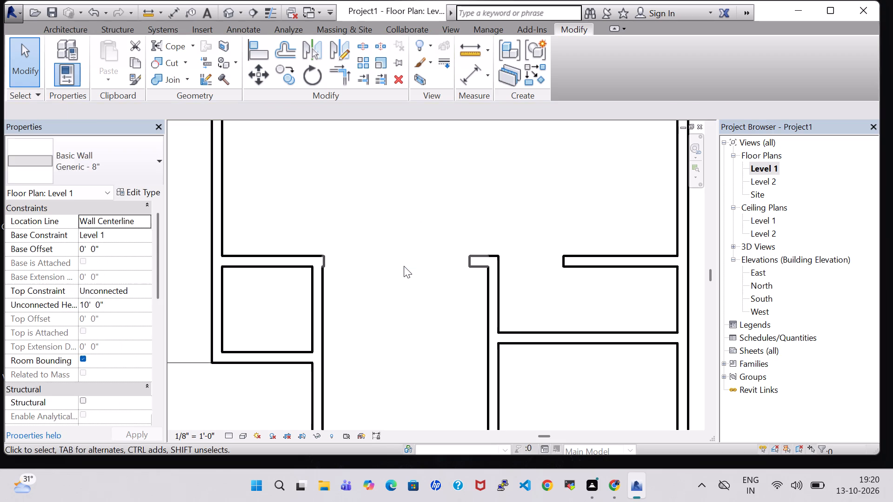
# Draw a vertical room separation line from the free end of the right horizontal wall stub up to the horizontal wall above.
pyautogui.scroll(-3, 405, 275)
pyautogui.moveTo(405, 276); pyautogui.dragTo(390, 272, button='middle')
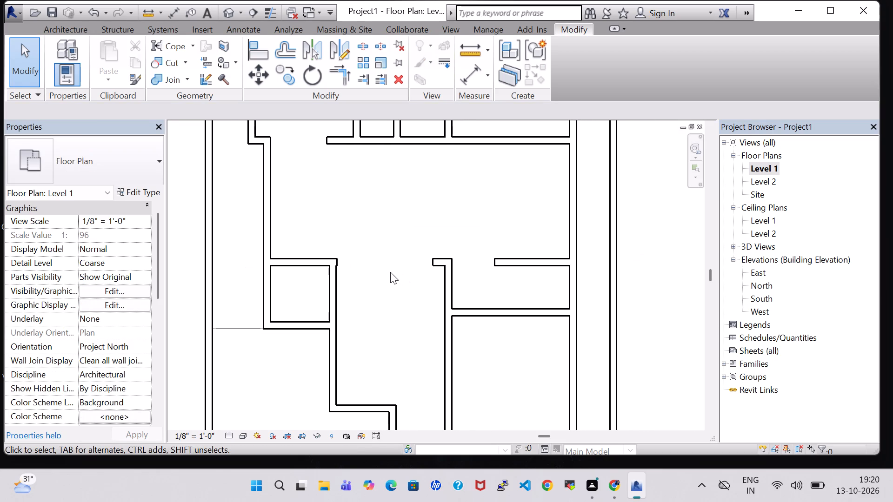
pyautogui.scroll(-1, 390, 272)
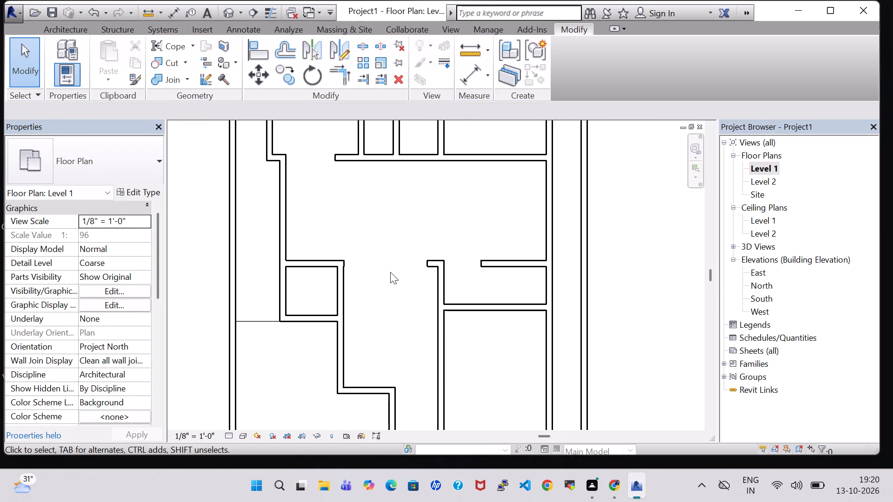
pyautogui.moveTo(401, 305); pyautogui.dragTo(401, 257, button='middle')
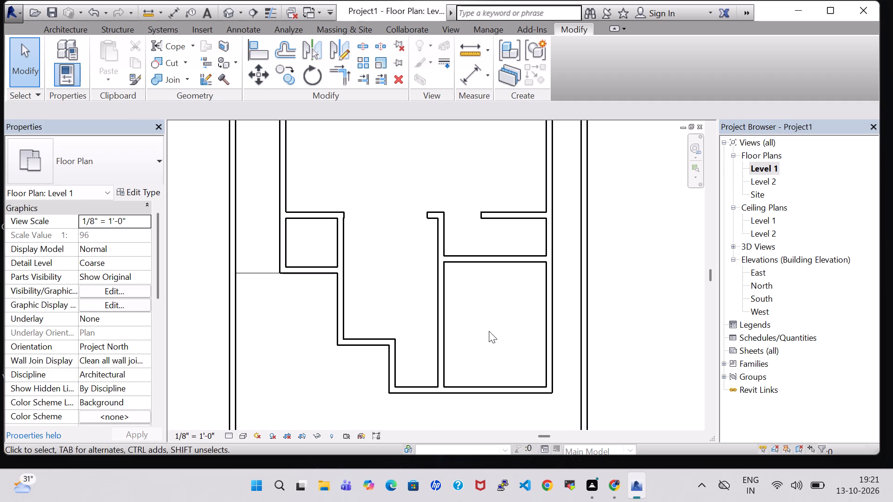
pyautogui.moveTo(489, 331); pyautogui.dragTo(472, 391, button='middle')
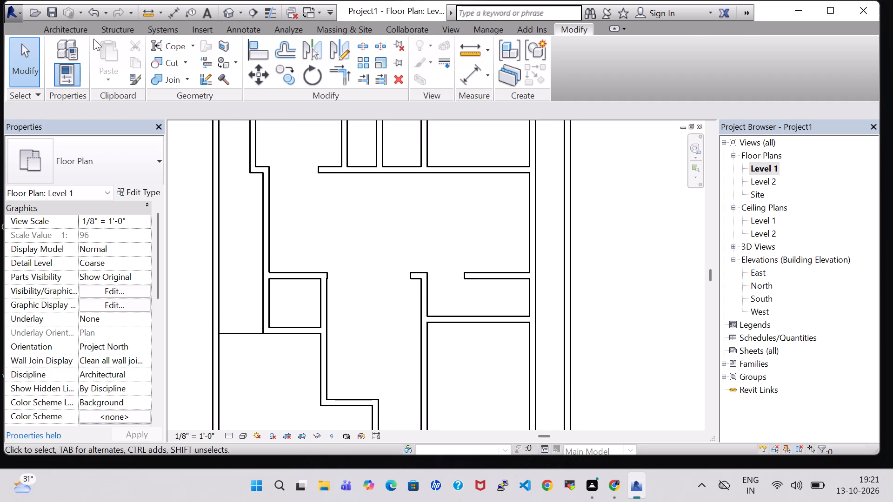
pyautogui.click(71, 31)
pyautogui.click(479, 65)
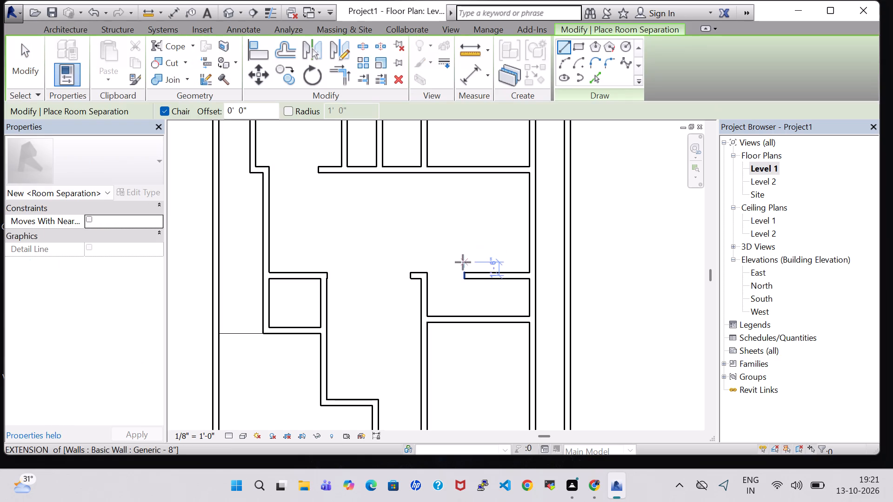
pyautogui.click(465, 274)
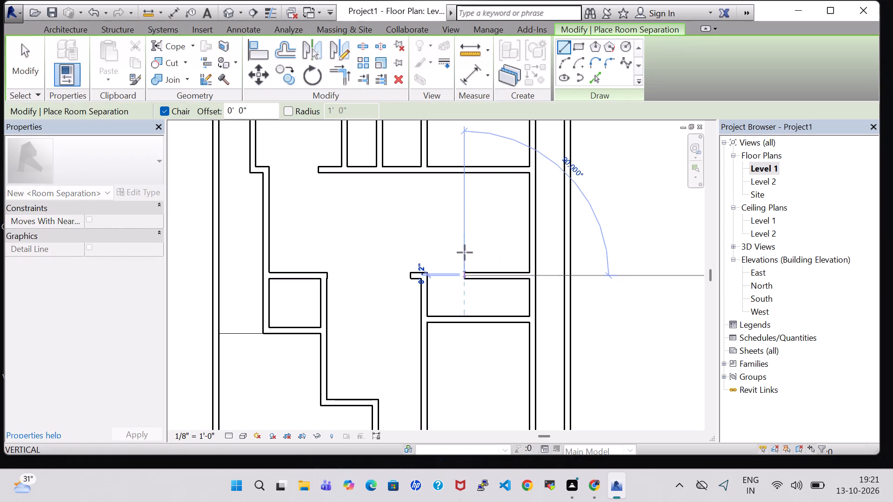
pyautogui.click(463, 171)
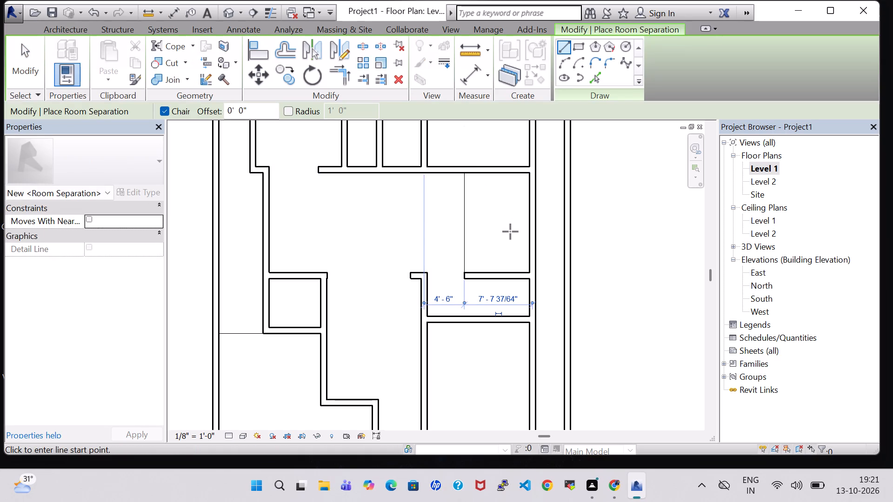
pyautogui.press('Escape')
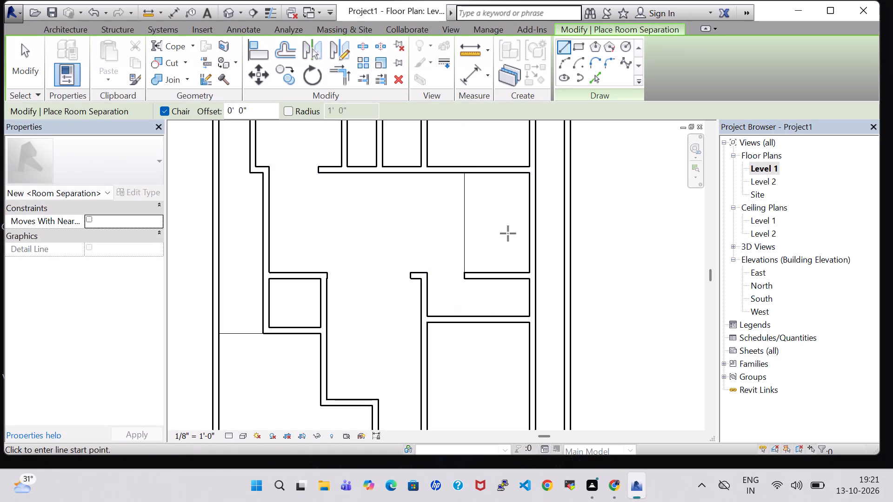
pyautogui.moveTo(508, 233); pyautogui.dragTo(512, 257, button='middle')
pyautogui.moveTo(512, 257); pyautogui.dragTo(522, 291, button='middle')
pyautogui.moveTo(523, 291); pyautogui.dragTo(527, 321, button='middle')
pyautogui.scroll(-1, 523, 291)
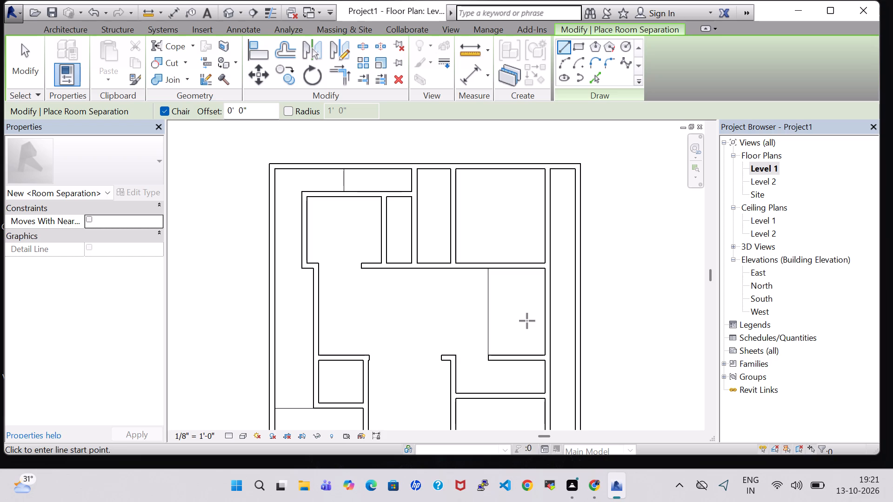
pyautogui.scroll(-3, 460, 273)
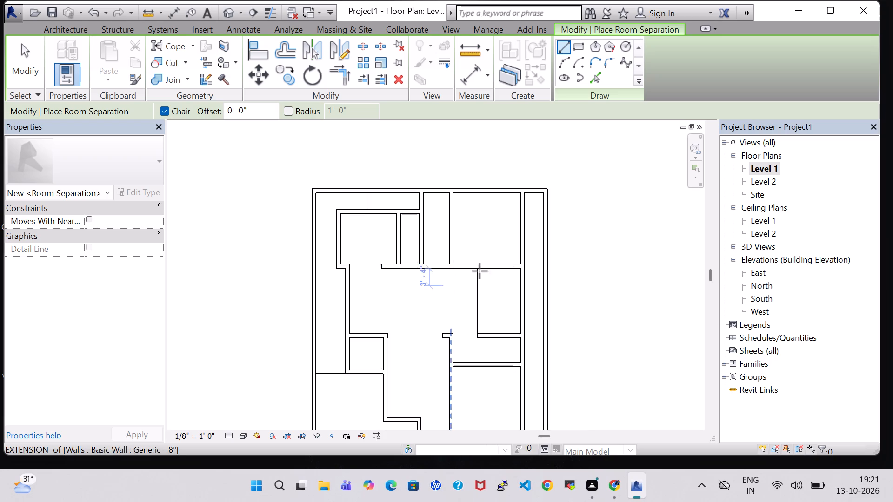
pyautogui.press('Escape')
# Draw a horizontal room separation line from the inner corner of the lower wall step across to the vertical wall of the lower-right room.
pyautogui.scroll(-2, 576, 239)
pyautogui.moveTo(576, 239); pyautogui.dragTo(568, 230, button='middle')
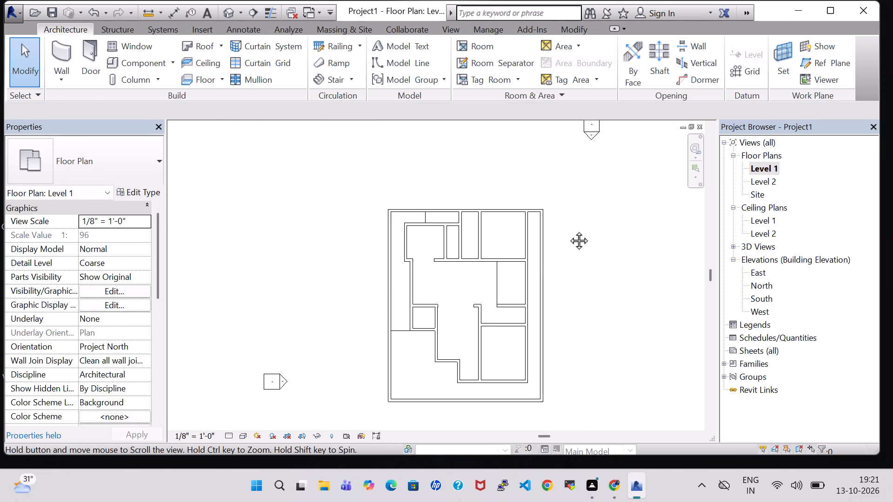
pyautogui.moveTo(568, 230); pyautogui.dragTo(562, 213, button='middle')
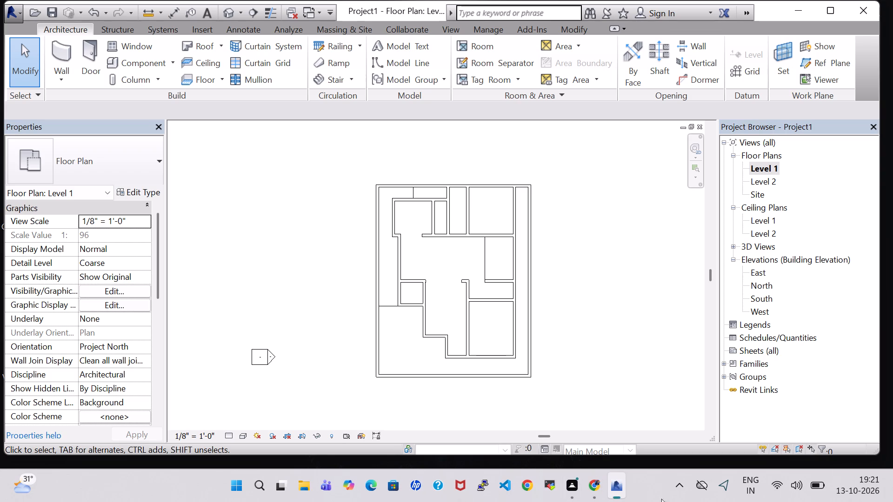
pyautogui.click(505, 62)
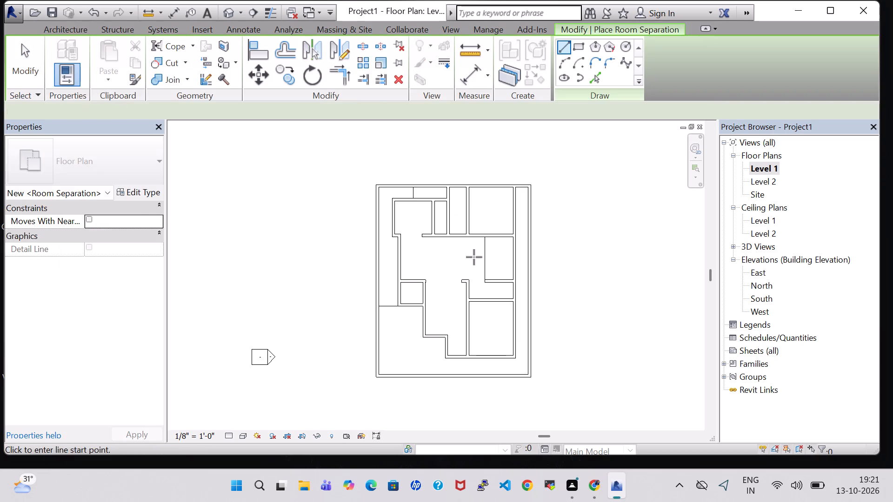
pyautogui.scroll(4, 474, 257)
pyautogui.moveTo(432, 351); pyautogui.dragTo(406, 307, button='middle')
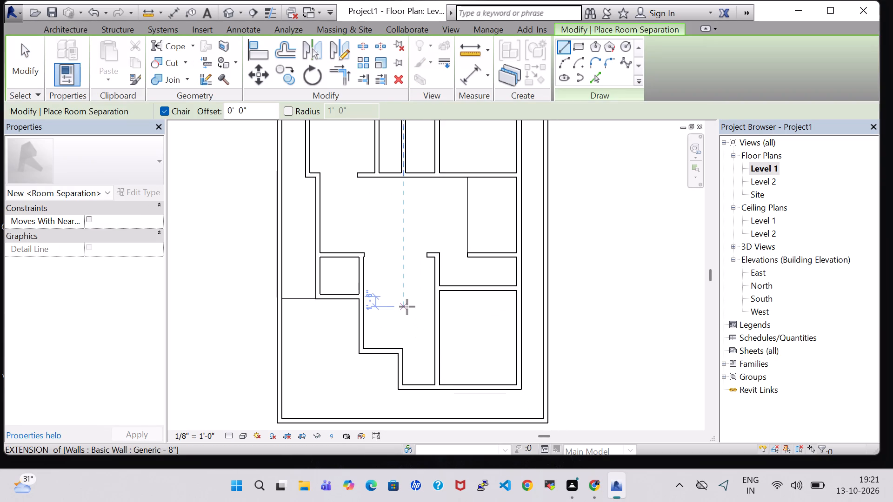
pyautogui.scroll(6, 405, 350)
pyautogui.click(400, 348)
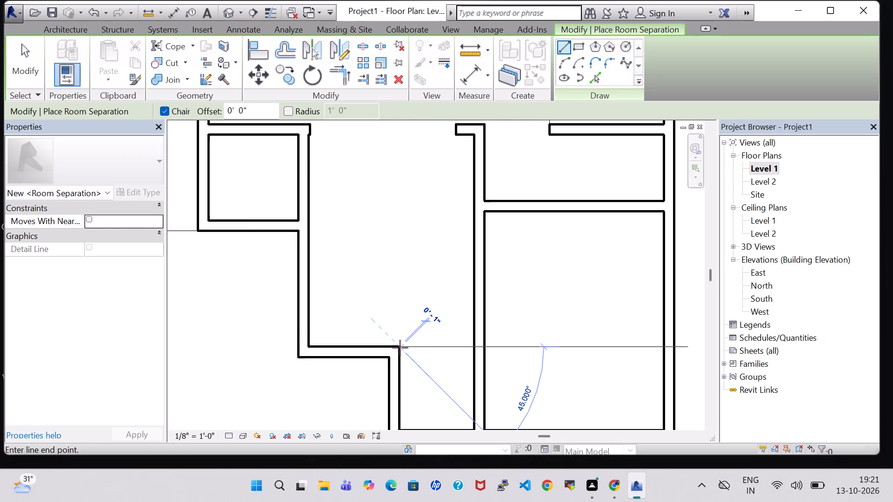
pyautogui.click(473, 346)
pyautogui.scroll(-2, 540, 369)
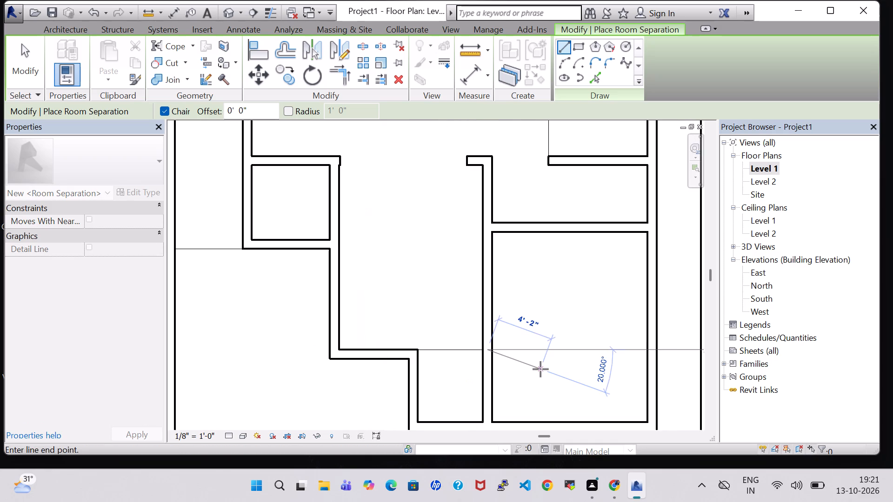
pyautogui.scroll(-1, 540, 369)
pyautogui.press('Escape')
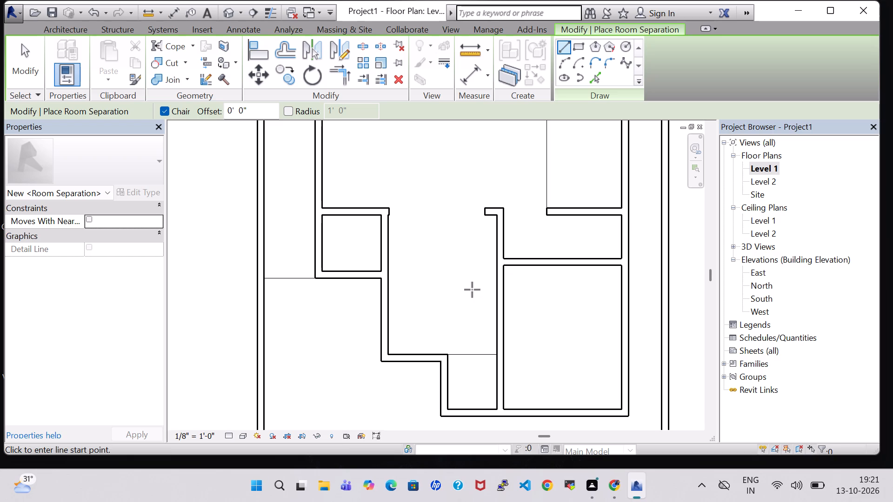
# Examine the central open area and the upper rooms of the Level 1 plan for remaining undivided spaces.
pyautogui.moveTo(472, 290); pyautogui.dragTo(474, 298, button='middle')
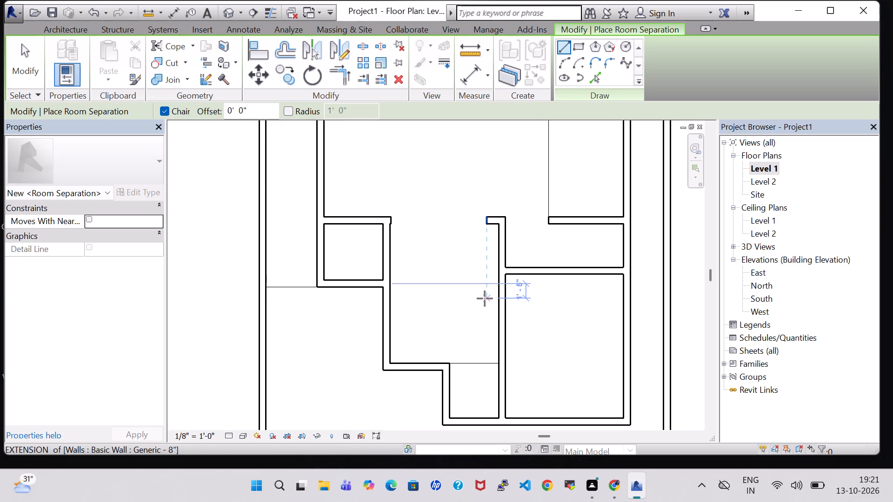
pyautogui.middleClick(488, 304)
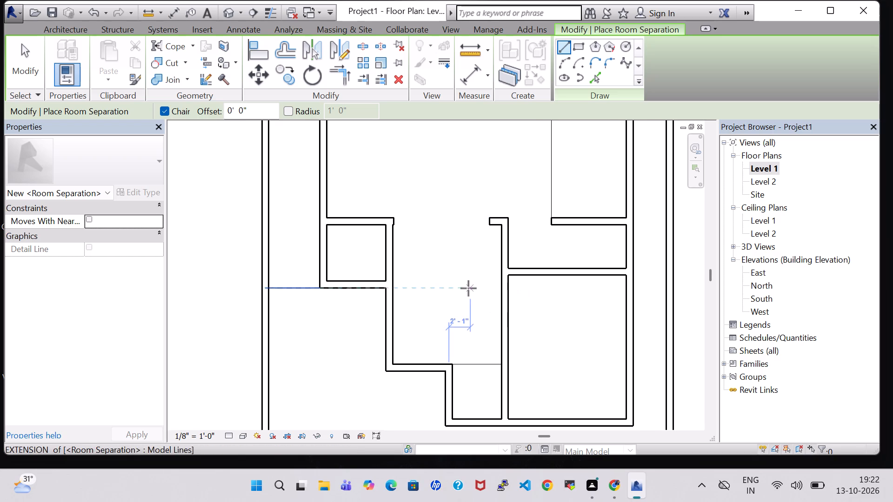
pyautogui.moveTo(468, 288); pyautogui.dragTo(459, 334, button='middle')
pyautogui.moveTo(426, 262); pyautogui.dragTo(426, 297, button='middle')
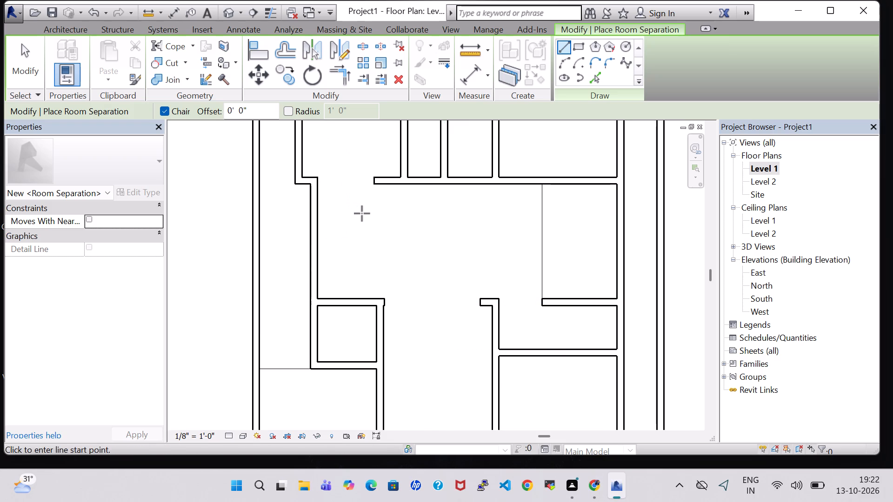
pyautogui.moveTo(354, 213); pyautogui.dragTo(355, 244, button='middle')
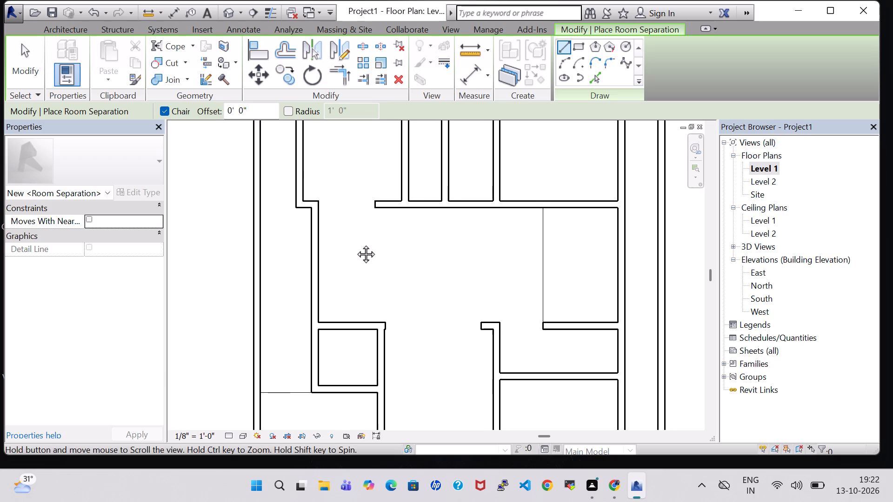
pyautogui.moveTo(355, 244); pyautogui.dragTo(355, 244, button='middle')
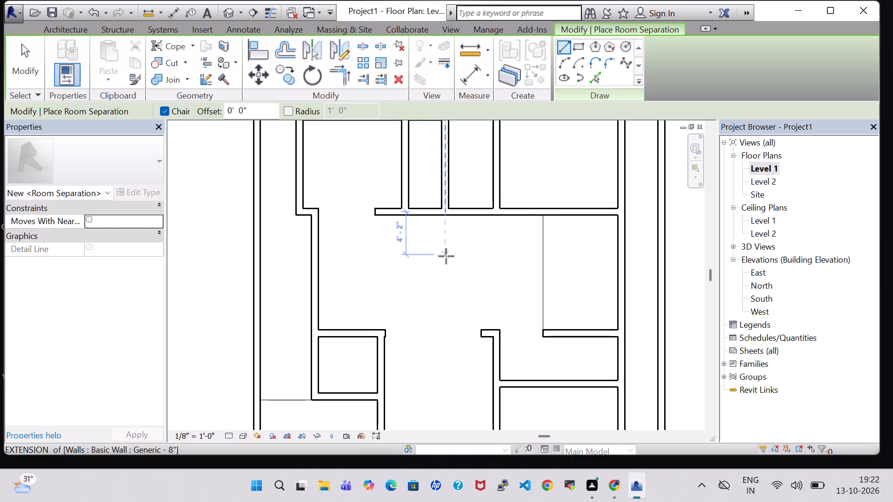
pyautogui.moveTo(447, 256); pyautogui.dragTo(394, 297, button='middle')
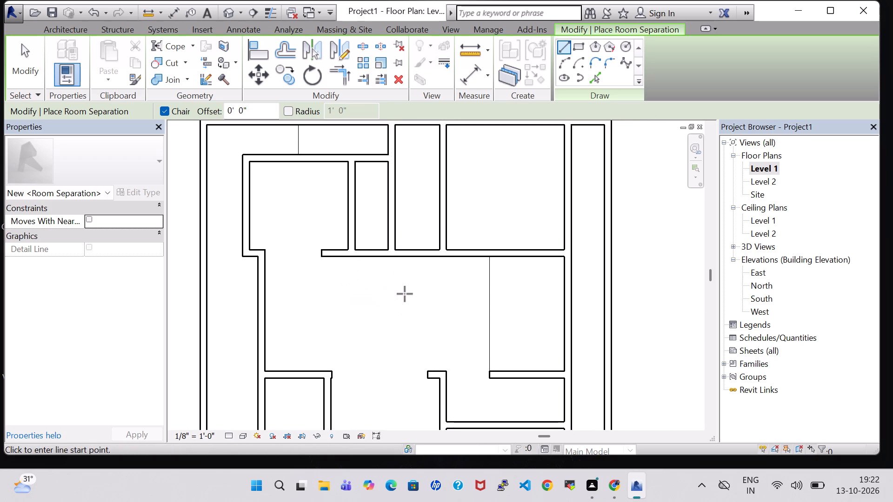
pyautogui.moveTo(403, 293); pyautogui.dragTo(393, 308, button='middle')
pyautogui.scroll(-1, 403, 293)
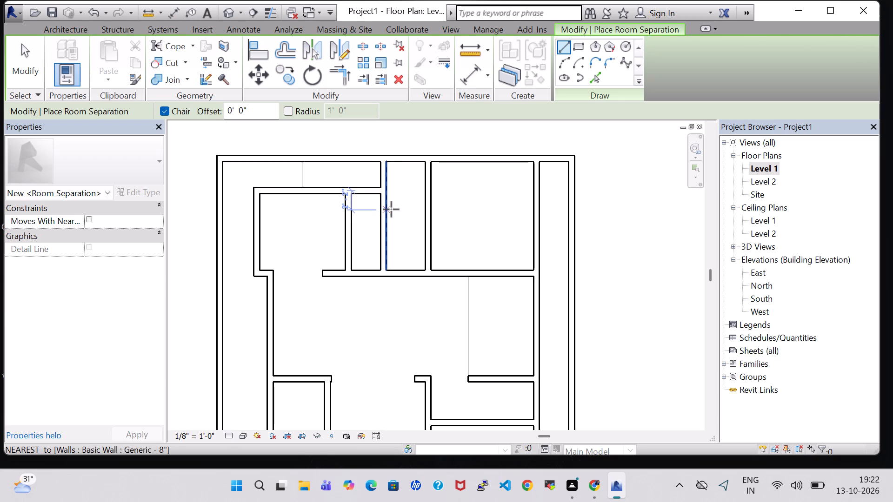
pyautogui.press('Escape')
# Start placing a Single-Flush 36" x 84" door, reviewing the available door sizes and its type properties.
pyautogui.click(91, 54)
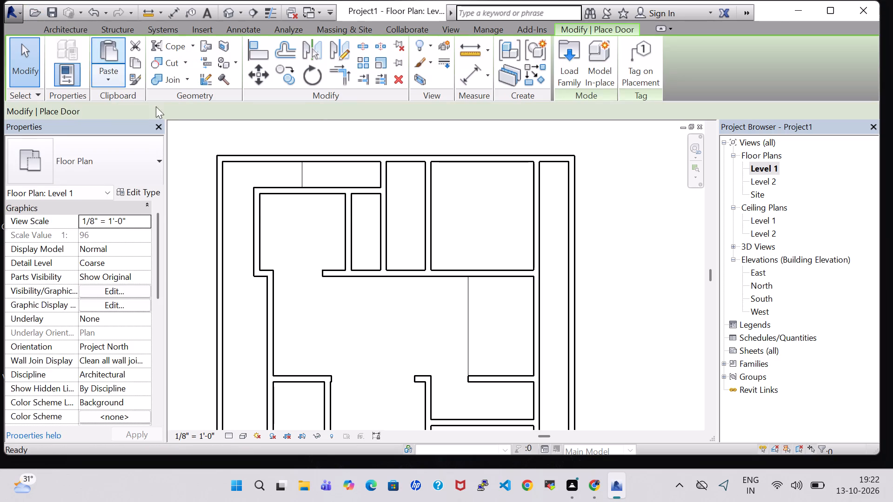
pyautogui.click(144, 164)
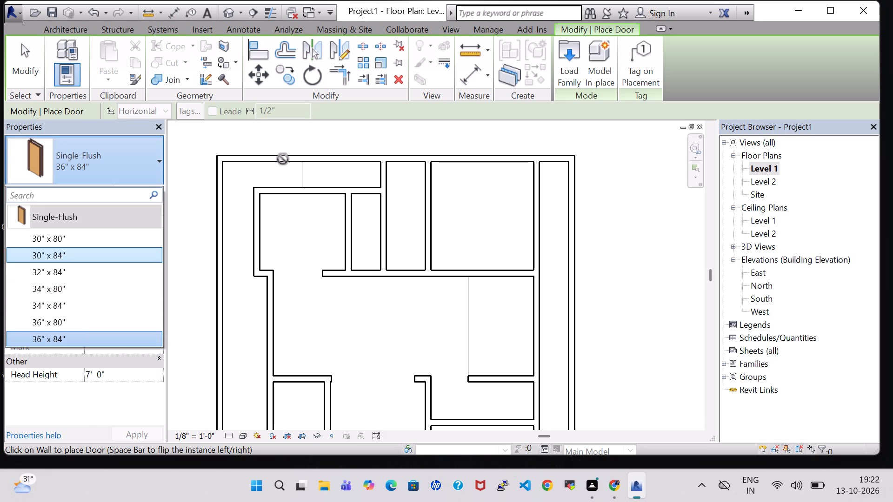
pyautogui.click(649, 205)
pyautogui.click(153, 196)
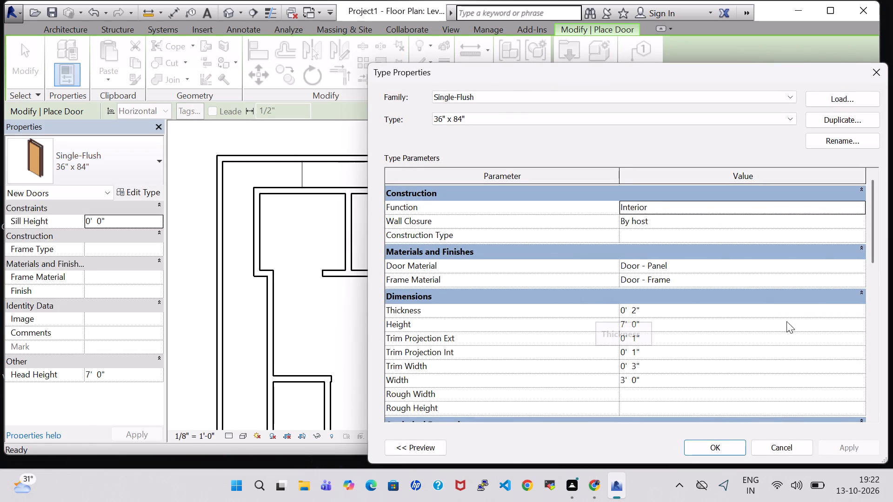
pyautogui.click(876, 73)
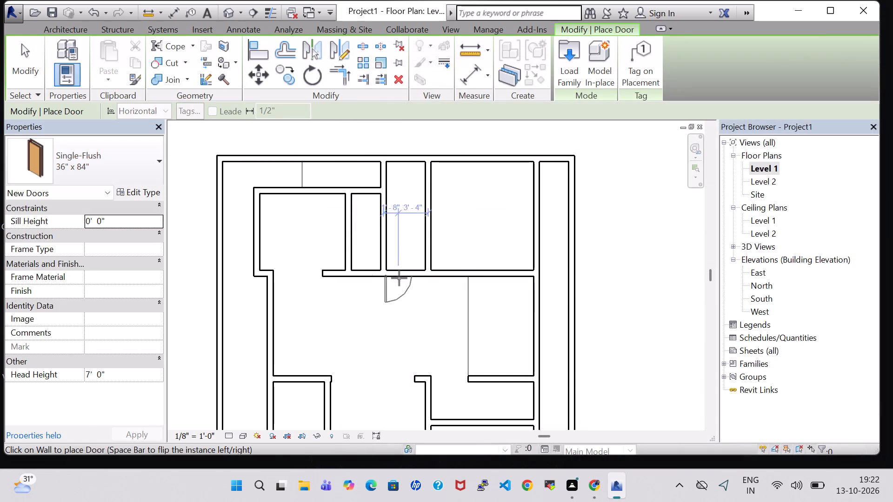
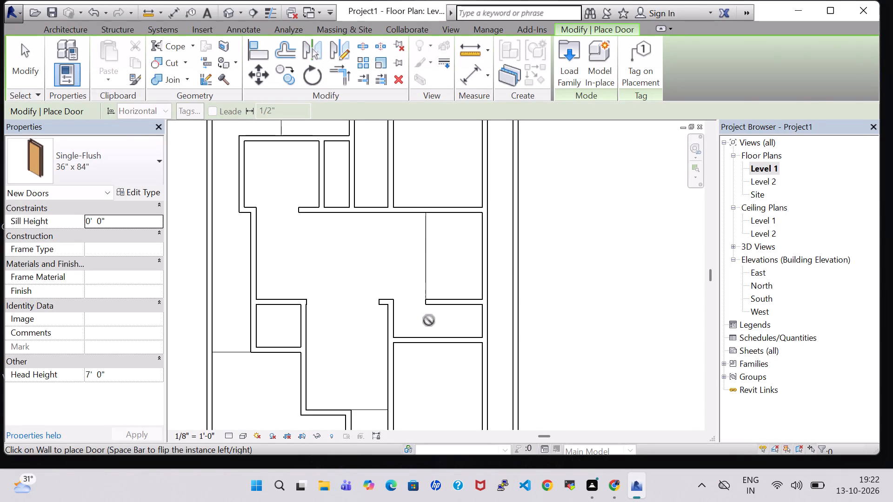
# Draw a vertical Generic - 8" wall from the lower-right room's top wall up to the free end of the right horizontal stub.
pyautogui.press('Escape')
pyautogui.click(63, 51)
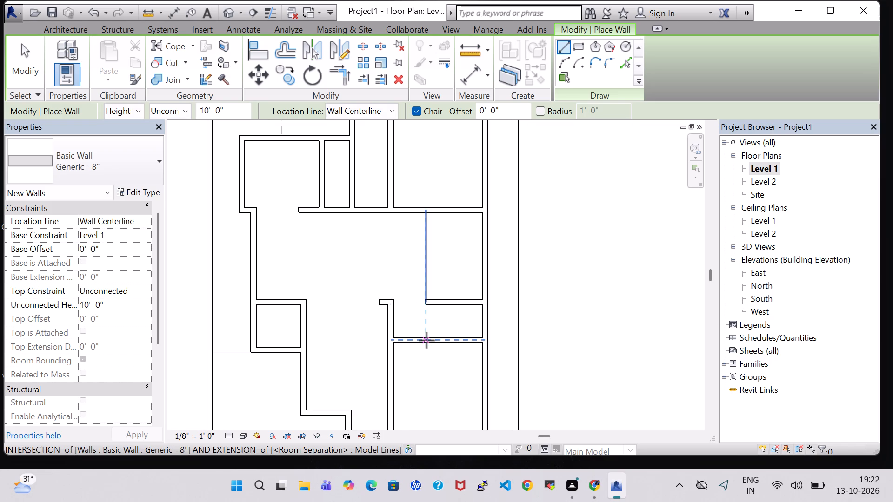
pyautogui.click(427, 340)
pyautogui.click(421, 302)
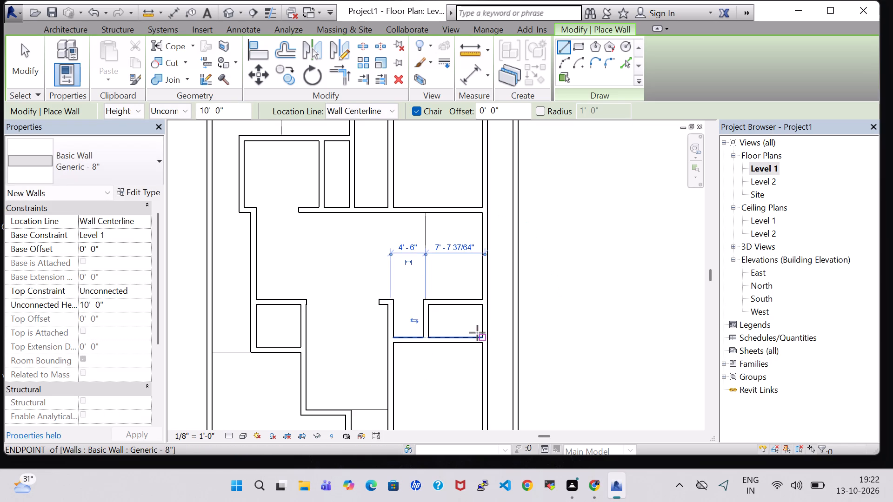
pyautogui.press('Escape')
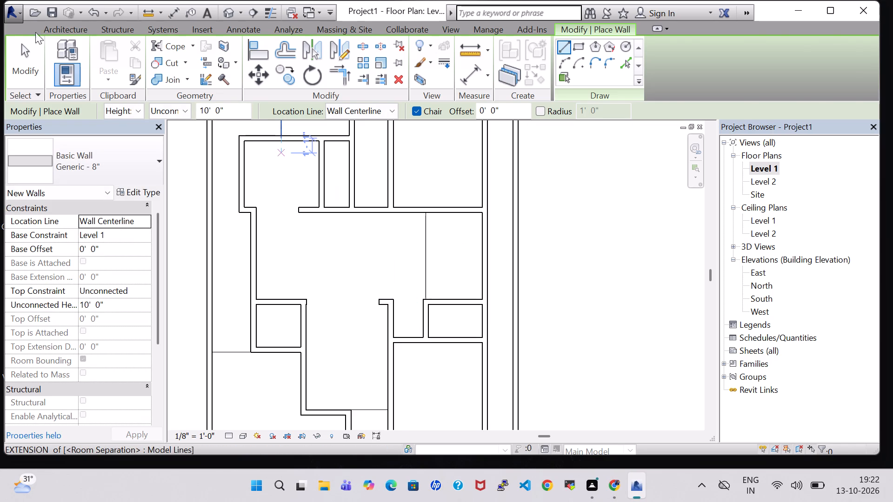
# Place a Single-Flush 36" x 84" door in the new short vertical wall, swinging into the small closed room.
pyautogui.click(57, 30)
pyautogui.click(93, 57)
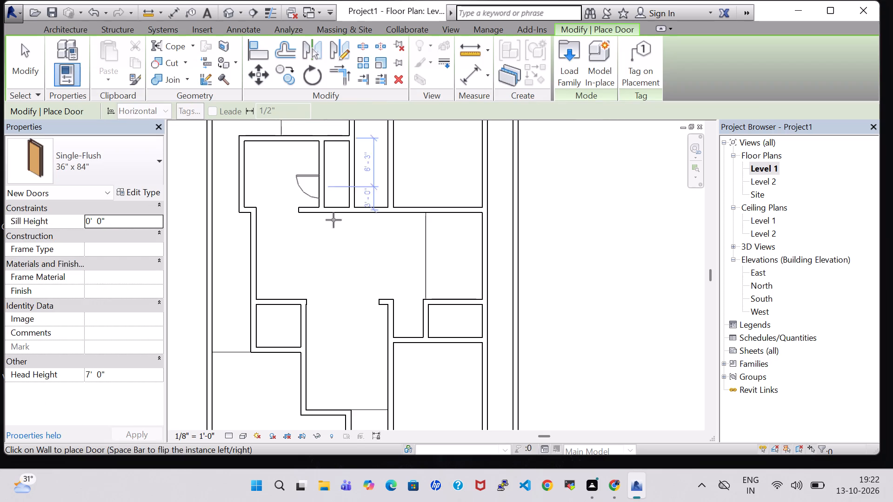
pyautogui.scroll(3, 421, 315)
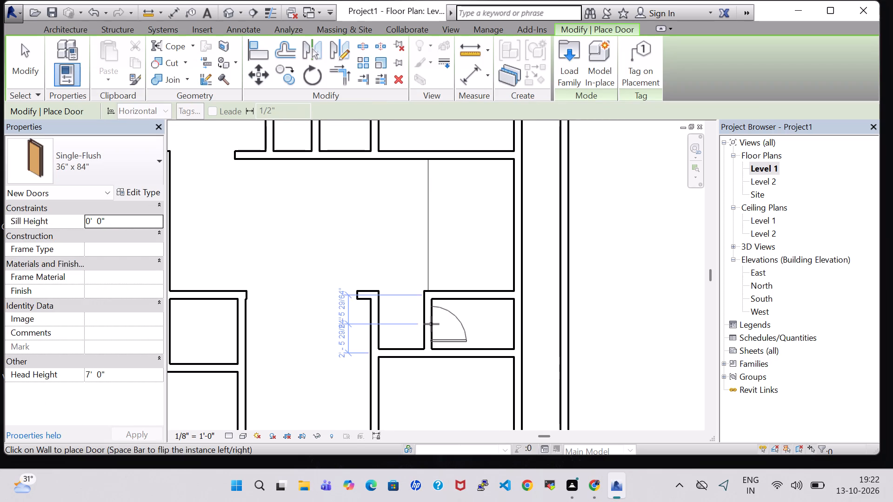
pyautogui.click(431, 327)
pyautogui.press('Escape')
pyautogui.press('Escape')
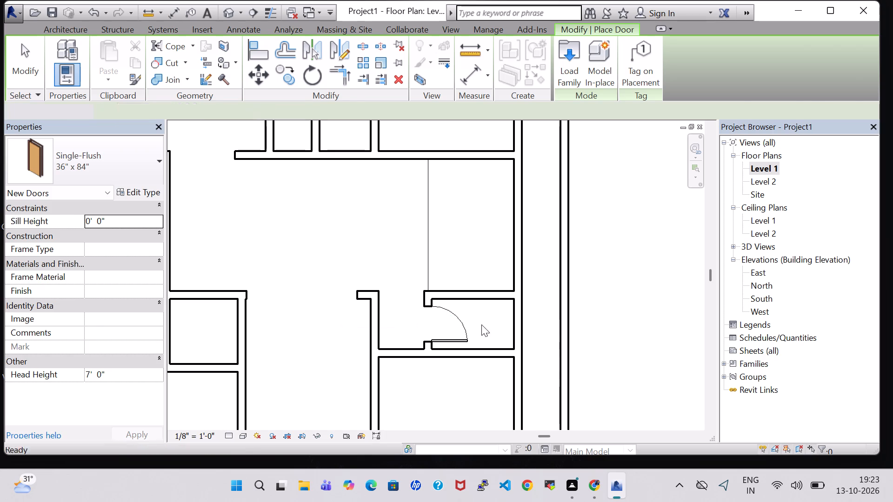
# Change the small room's door to the Single-Flush 32" x 84" type.
pyautogui.click(458, 324)
pyautogui.click(122, 168)
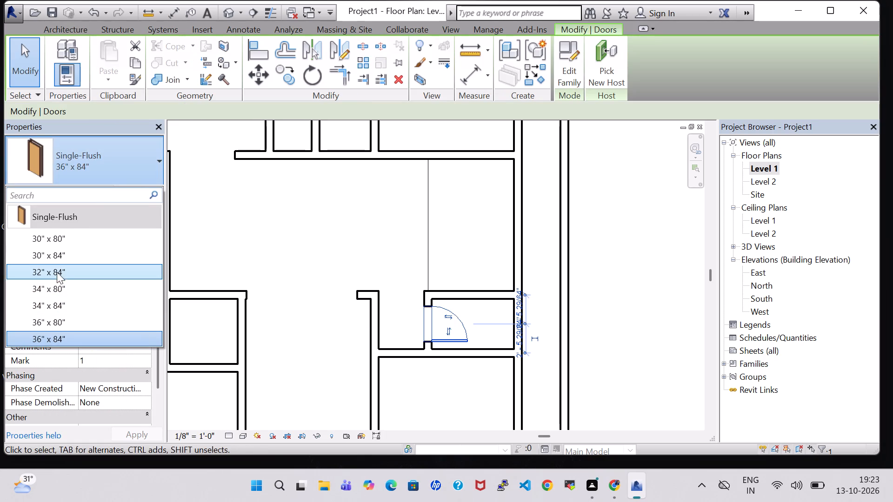
pyautogui.click(60, 275)
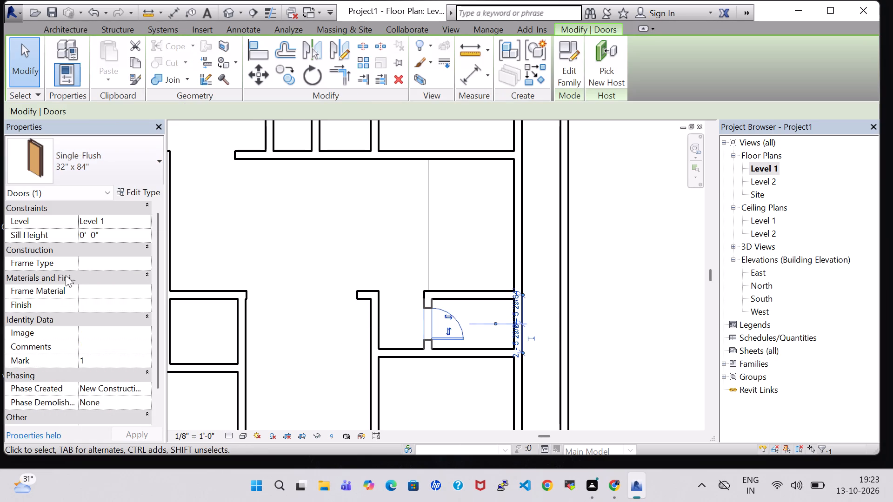
pyautogui.click(607, 306)
# Nudge the small room's door down along its wall toward the lower corner.
pyautogui.click(455, 317)
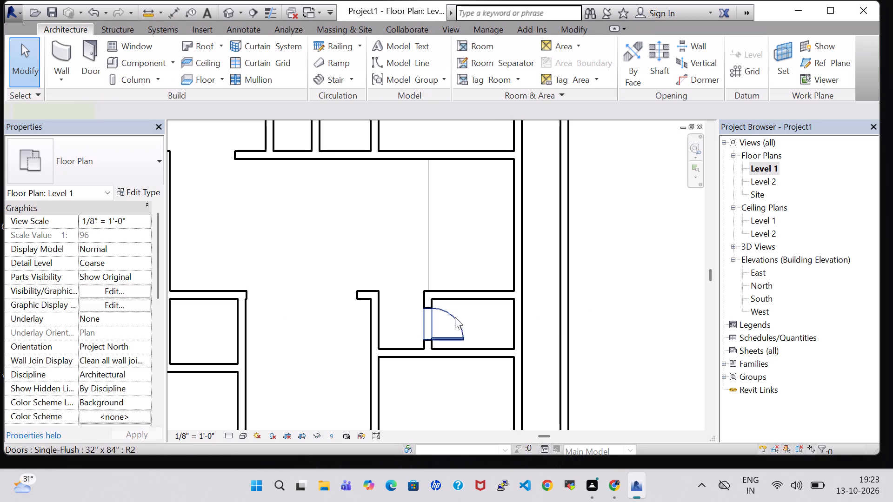
pyautogui.press('Down')
pyautogui.press('Down')
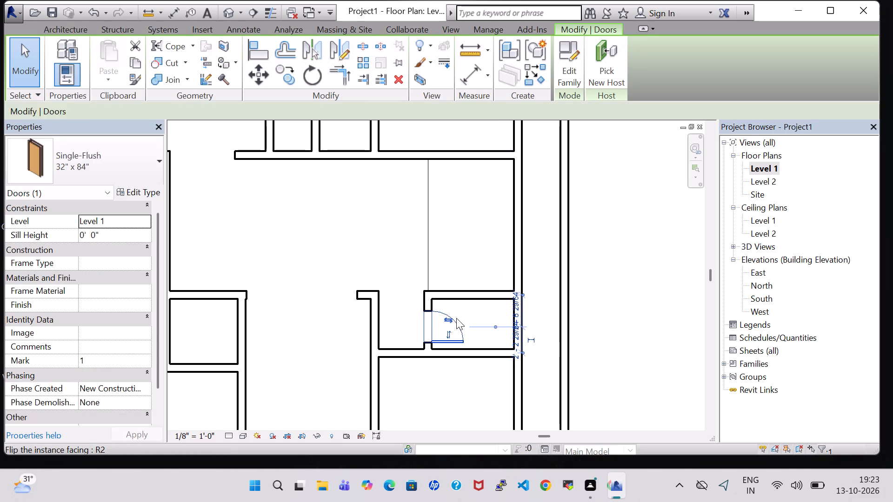
pyautogui.click(637, 319)
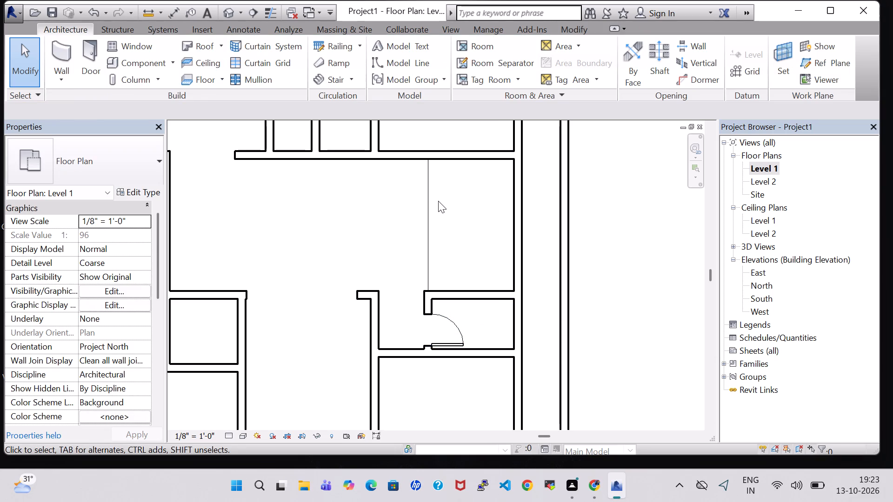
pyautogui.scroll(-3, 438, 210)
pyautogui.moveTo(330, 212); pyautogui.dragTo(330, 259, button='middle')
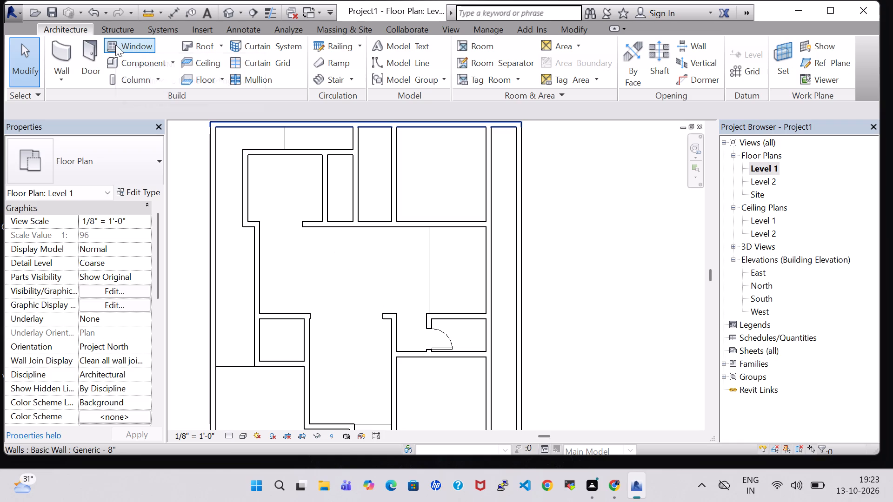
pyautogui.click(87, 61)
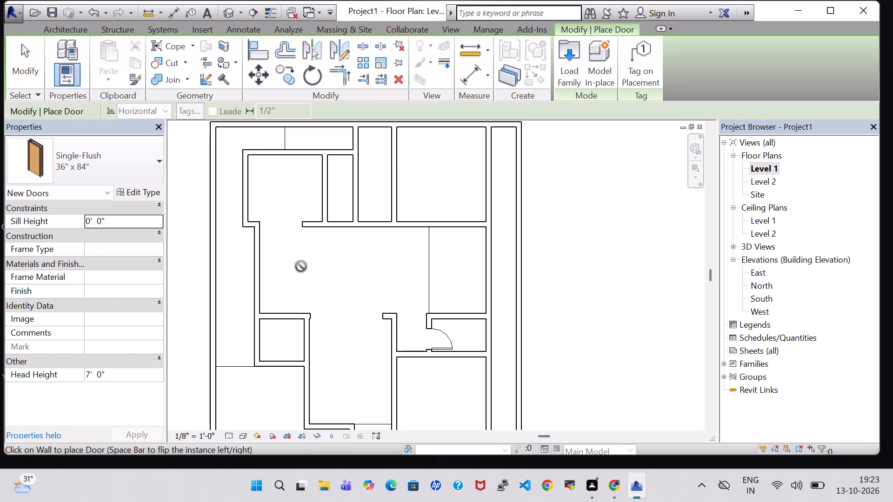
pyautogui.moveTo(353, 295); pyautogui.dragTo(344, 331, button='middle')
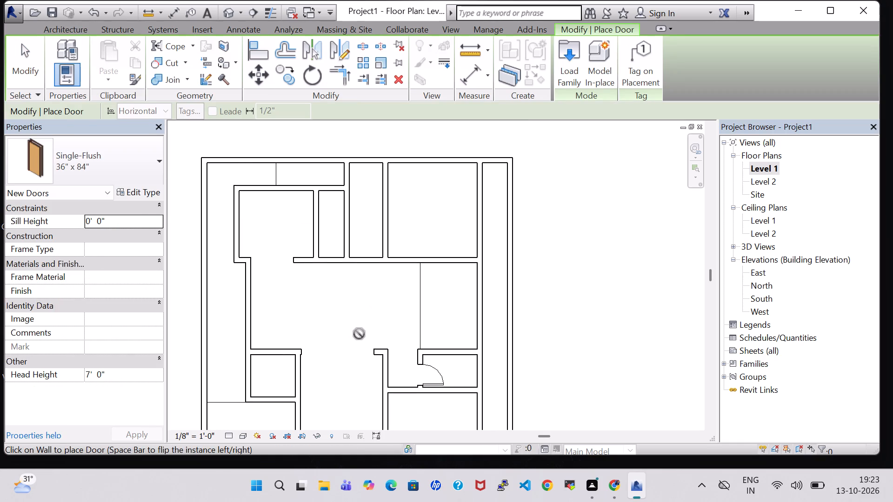
# Draw a horizontal Generic - 8" wall across the narrow upper room, about 5'-2" above its bottom wall.
pyautogui.click(87, 27)
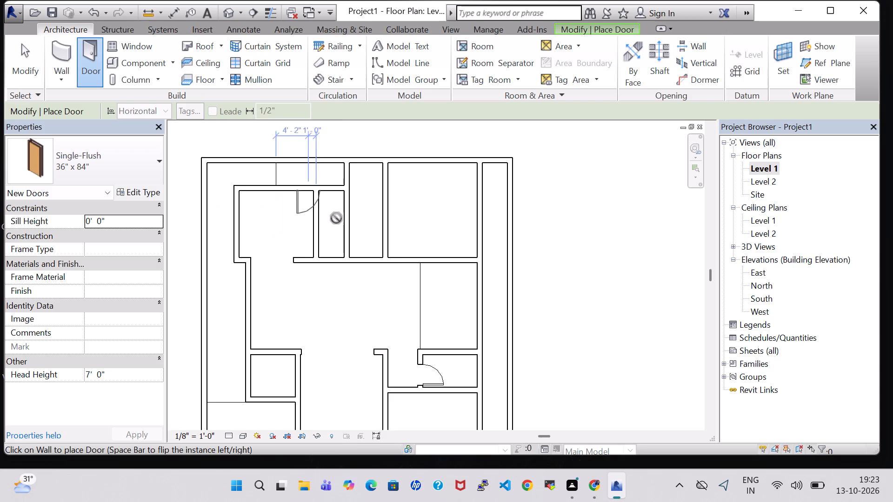
pyautogui.moveTo(356, 218); pyautogui.dragTo(366, 281, button='middle')
pyautogui.scroll(-1, 356, 218)
pyautogui.scroll(2, 369, 282)
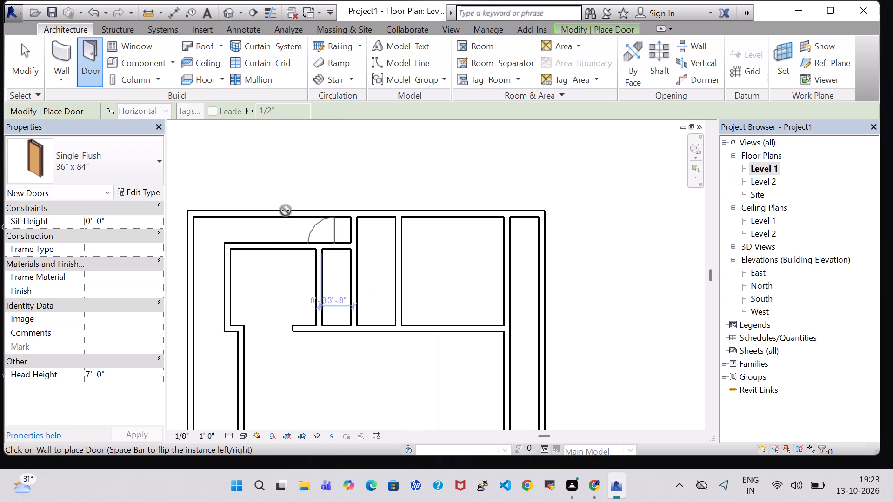
pyautogui.click(63, 46)
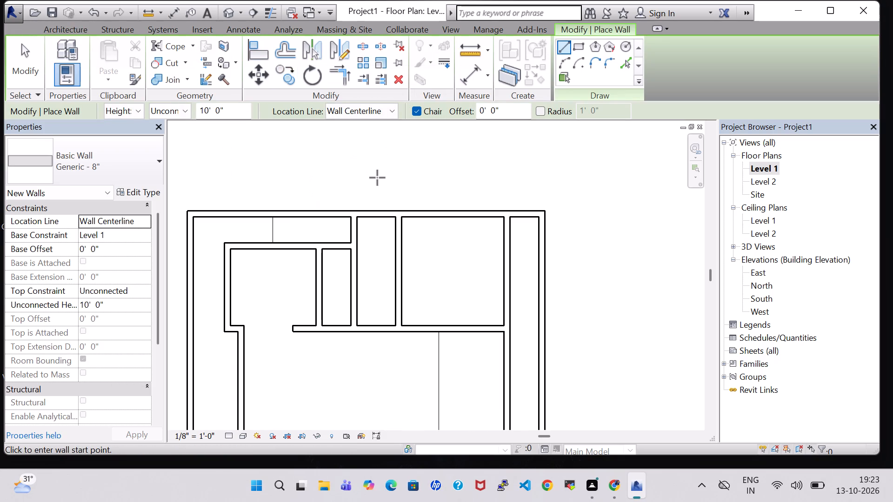
pyautogui.click(355, 282)
pyautogui.click(395, 283)
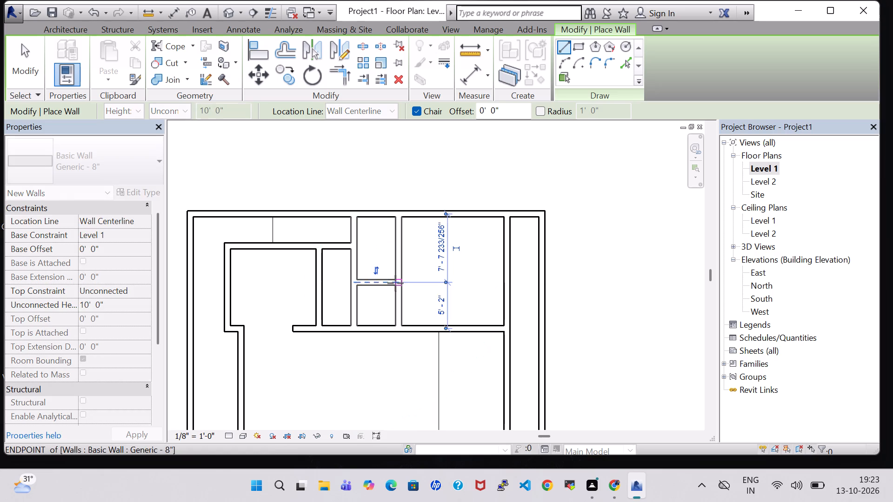
pyautogui.press('Escape')
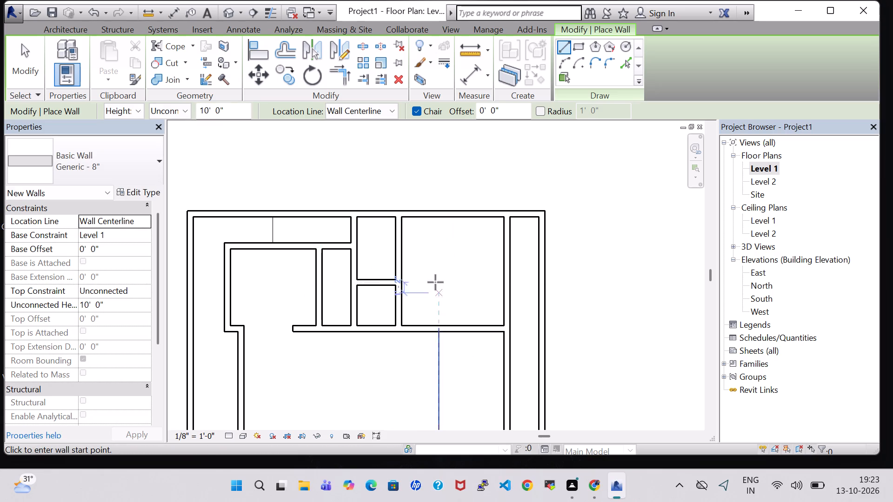
pyautogui.press('Escape')
# Split the vertical wall beside the new lower compartment at two points and delete the segment between, leaving an opening of about 2'-5".
pyautogui.click(578, 27)
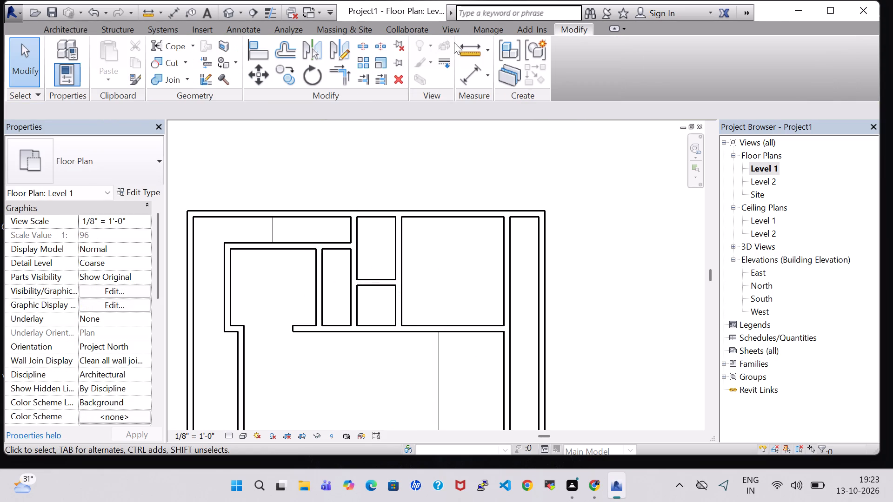
pyautogui.click(370, 47)
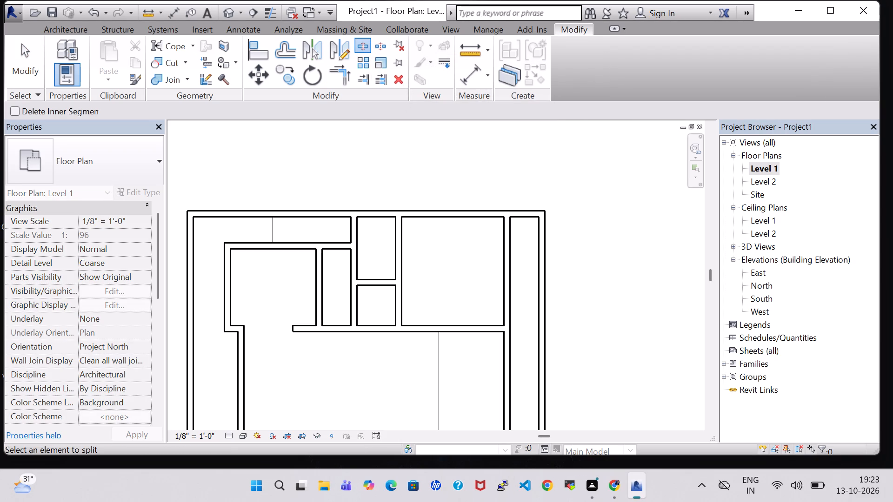
pyautogui.click(399, 309)
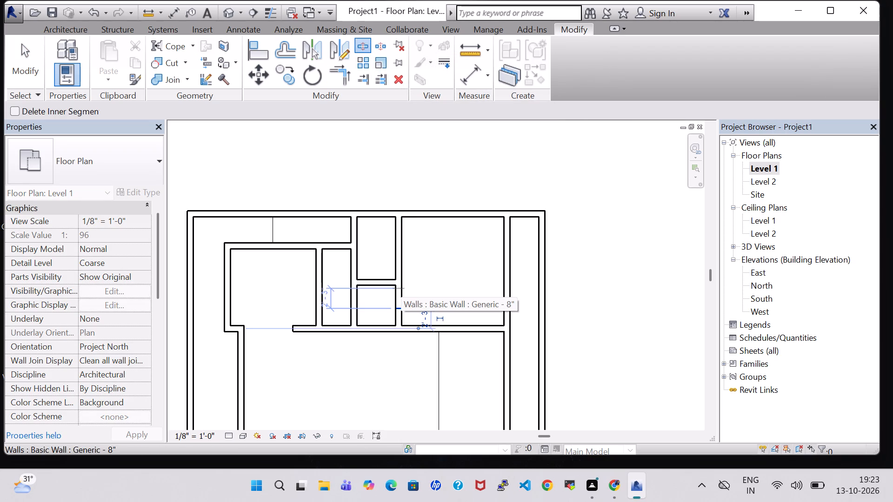
pyautogui.scroll(4, 399, 291)
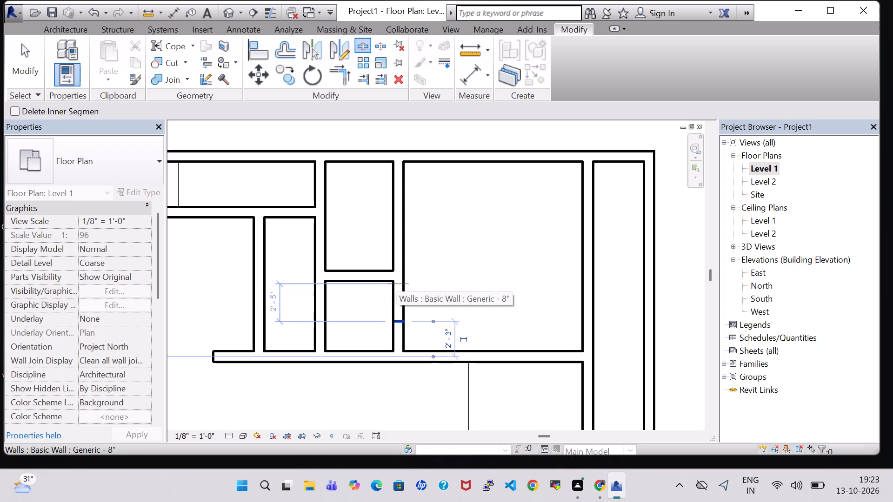
pyautogui.click(396, 283)
pyautogui.press('Escape')
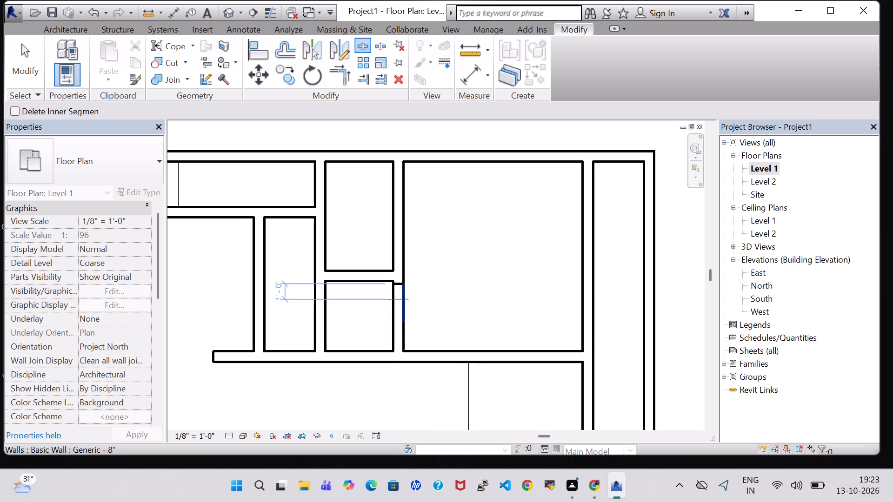
pyautogui.press('Escape')
pyautogui.click(398, 307)
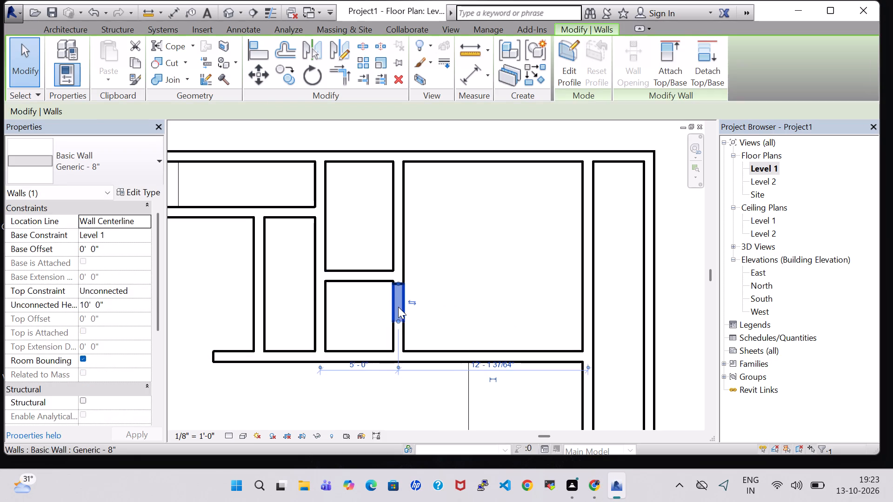
pyautogui.press('Delete')
# Shorten the wall segment above the opening until its lower end is flush with the new horizontal partition.
pyautogui.scroll(-2, 408, 327)
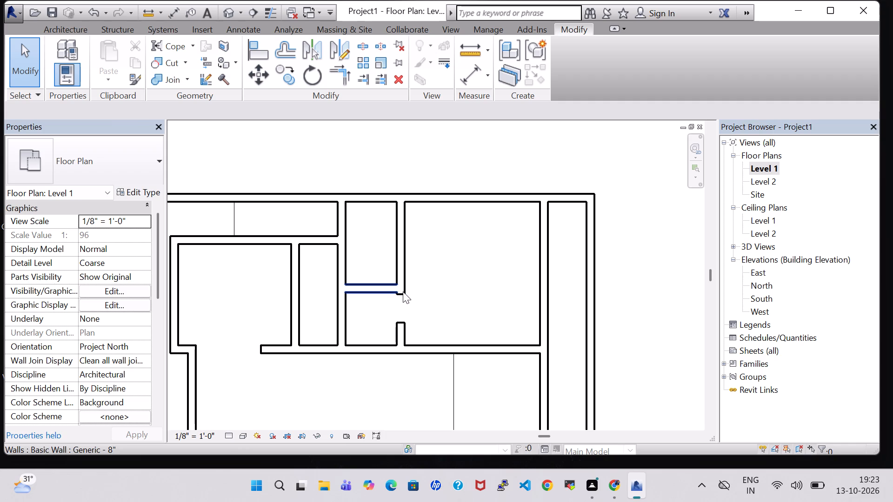
pyautogui.scroll(5, 396, 297)
pyautogui.click(413, 294)
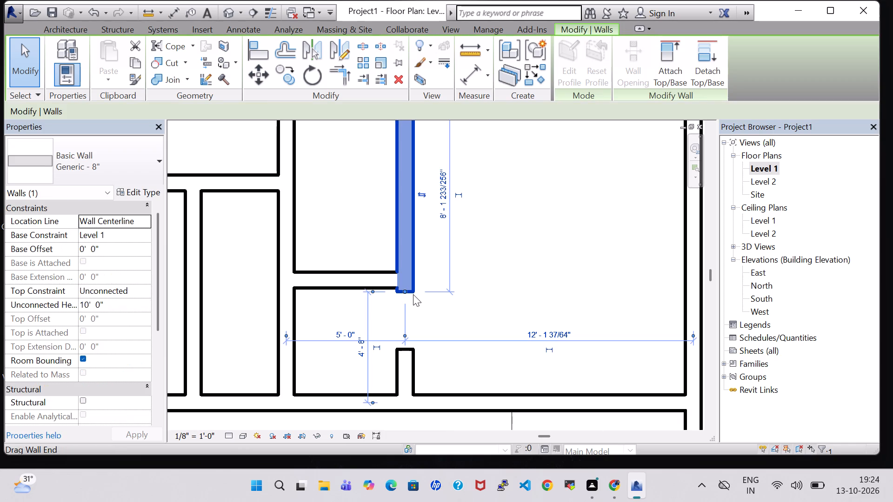
pyautogui.press('Up')
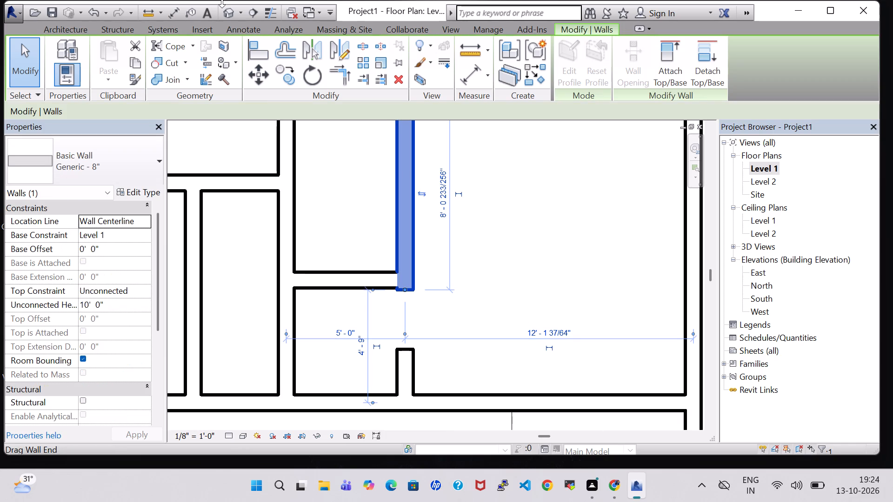
pyautogui.click(500, 291)
pyautogui.scroll(-5, 504, 344)
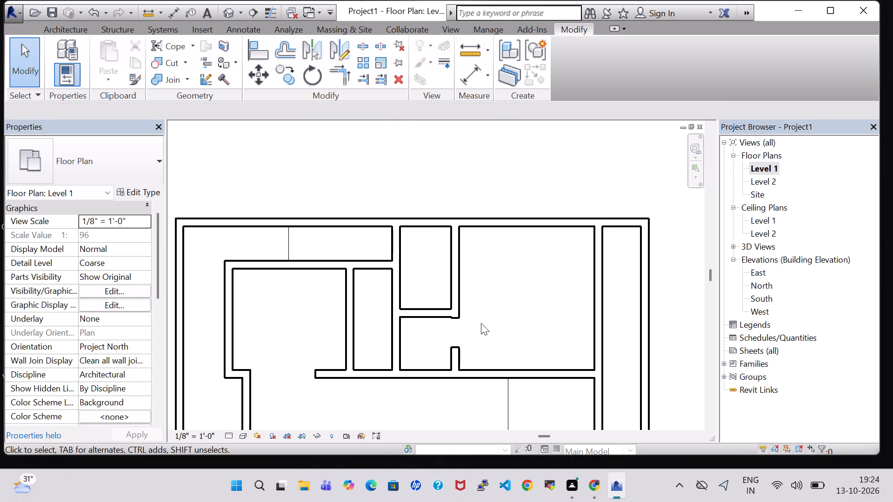
pyautogui.click(459, 317)
pyautogui.press('Up')
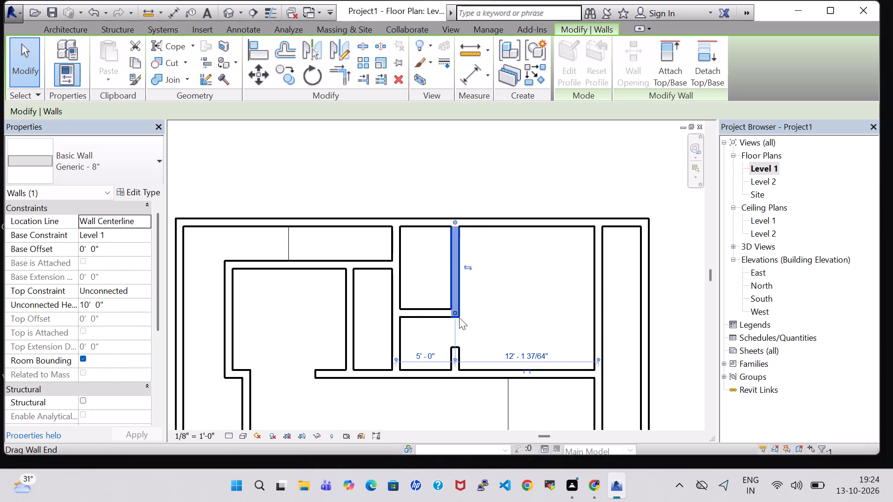
pyautogui.click(490, 315)
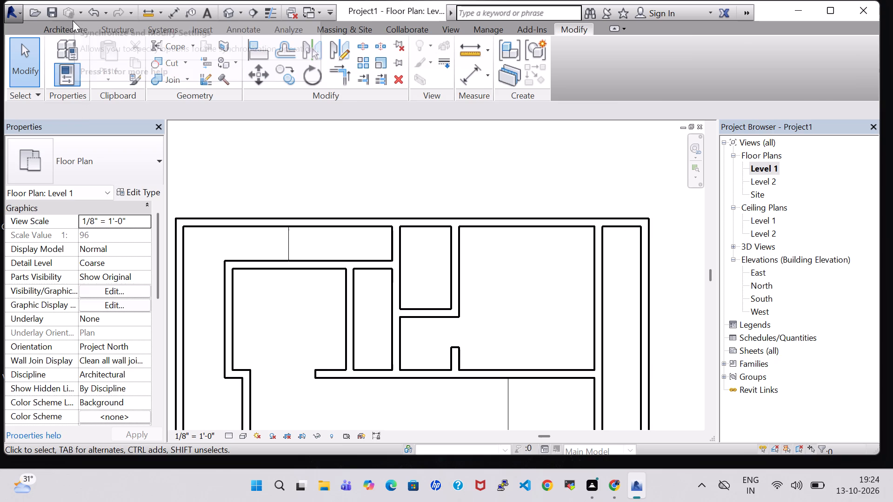
# Place a Single-Flush 30" x 80" door in the narrow upper room's new horizontal partition, about 1'-8" from the right-hand wall, swinging upward.
pyautogui.click(72, 34)
pyautogui.click(92, 54)
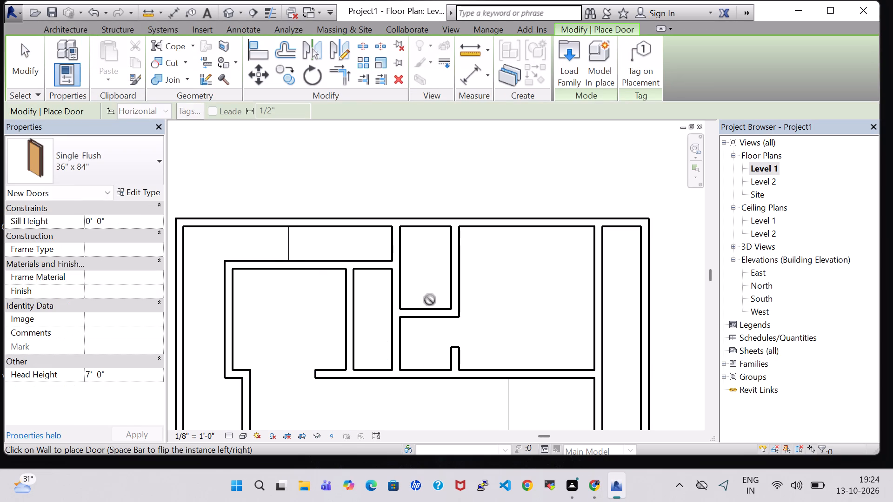
pyautogui.click(95, 163)
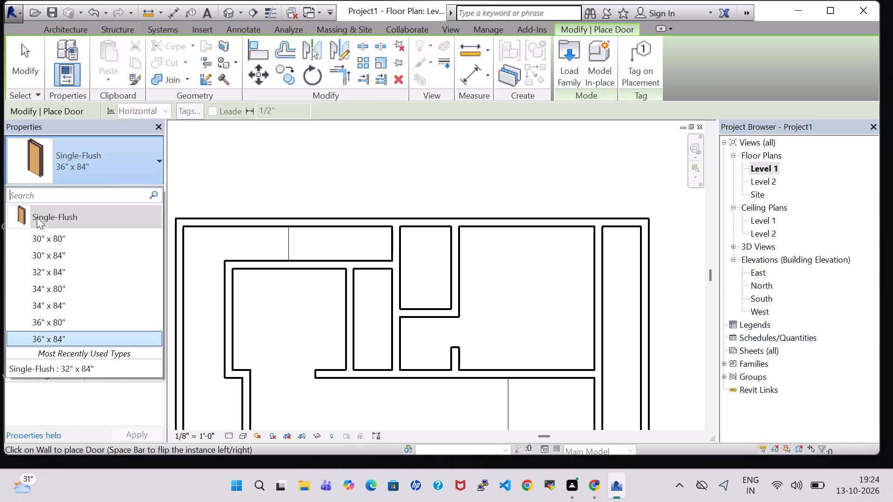
pyautogui.click(58, 285)
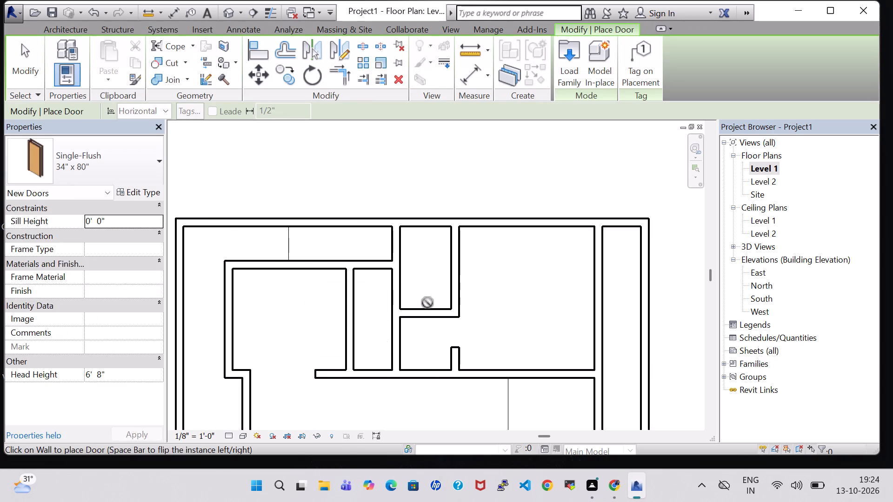
pyautogui.click(79, 155)
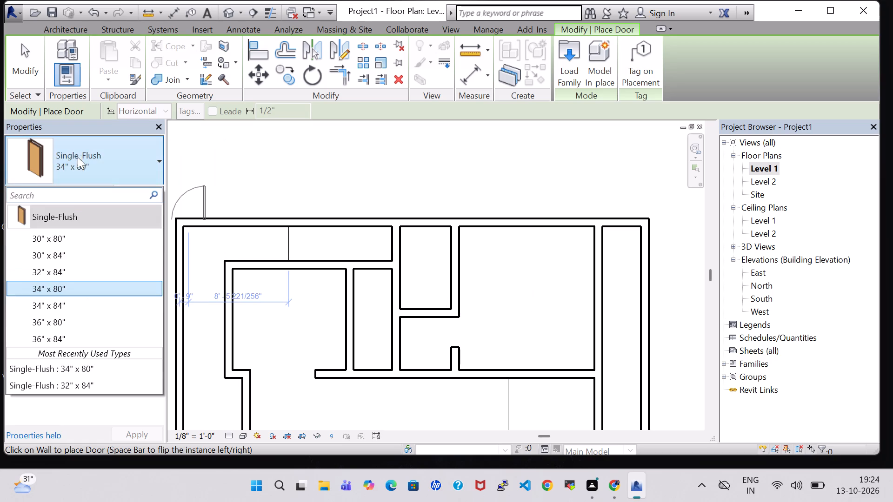
pyautogui.click(58, 266)
pyautogui.click(120, 160)
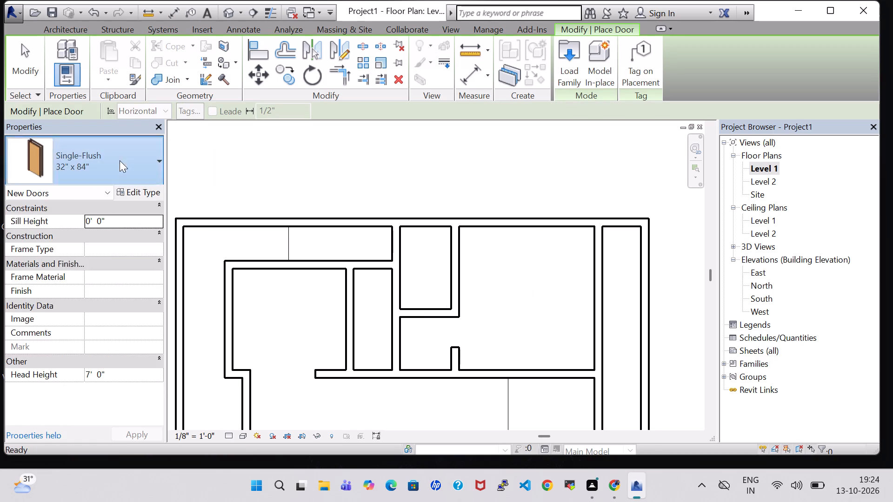
pyautogui.click(63, 236)
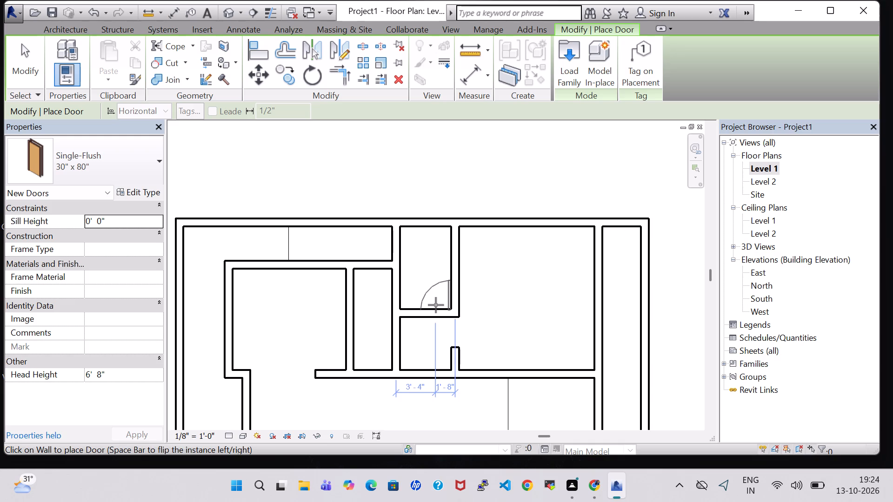
pyautogui.click(436, 305)
pyautogui.press('Escape')
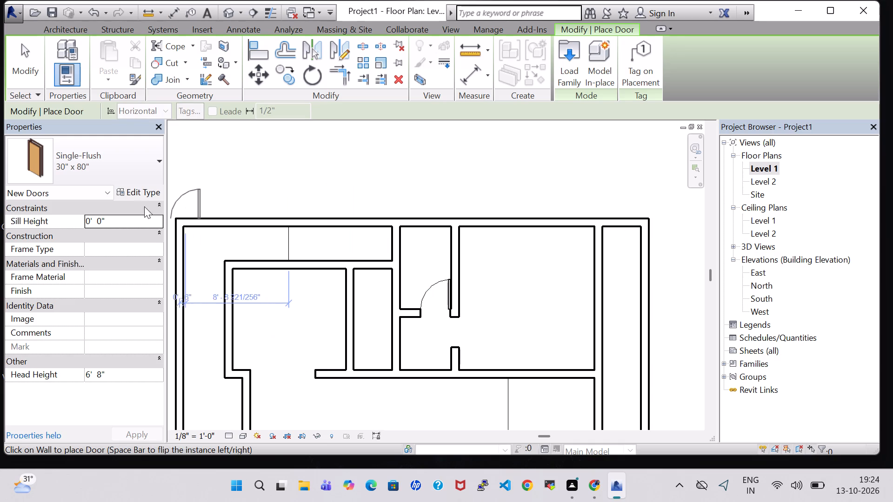
pyautogui.press('Escape')
# Review the type properties of the door just placed in the horizontal partition.
pyautogui.click(447, 288)
pyautogui.click(143, 189)
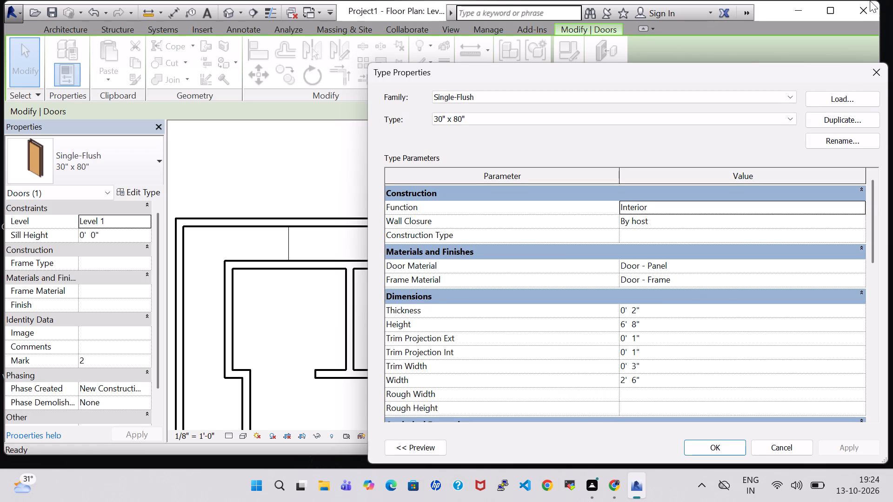
pyautogui.click(882, 75)
pyautogui.scroll(-2, 548, 253)
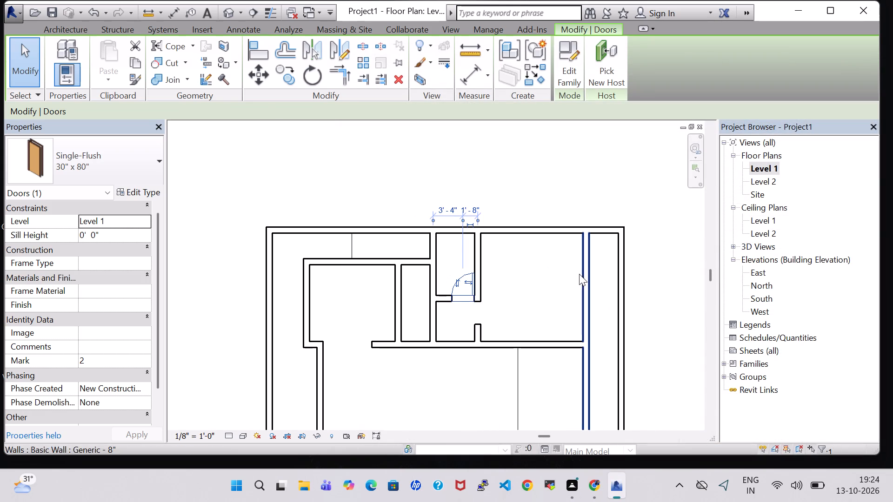
pyautogui.click(665, 297)
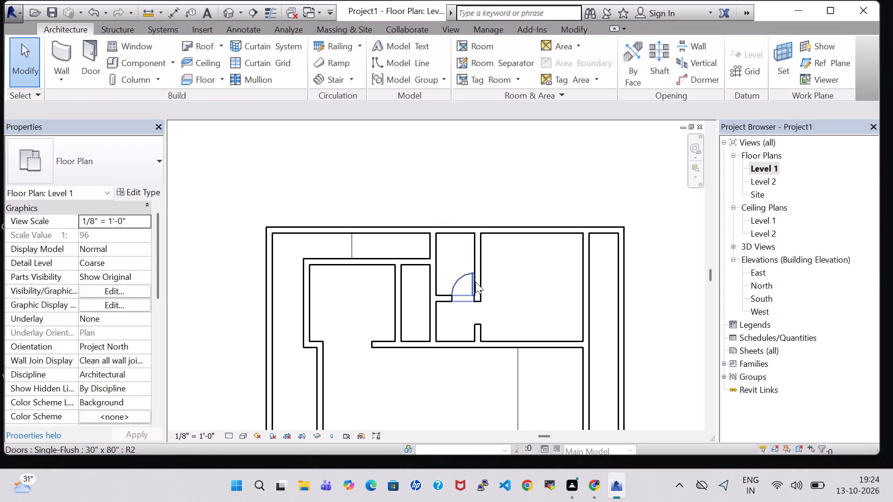
# Place a 30" x 80" door near the upper end of the upper-left room's right wall, swinging into the narrow compartment and hinged at the top.
pyautogui.click(87, 52)
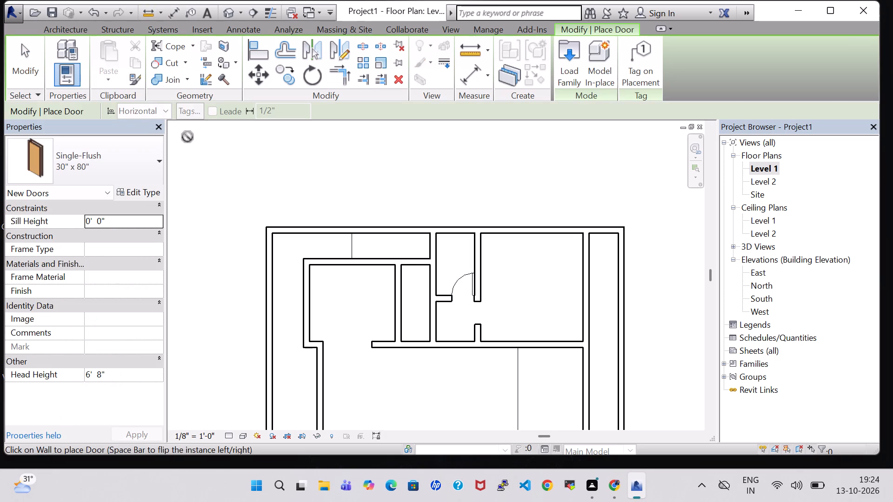
pyautogui.click(402, 281)
pyautogui.press('space')
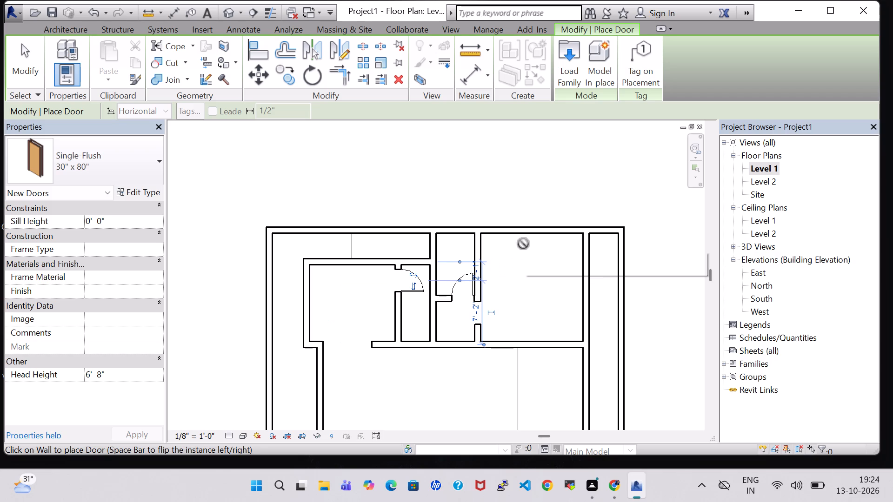
pyautogui.press('Escape')
pyautogui.press('Escape')
pyautogui.click(404, 284)
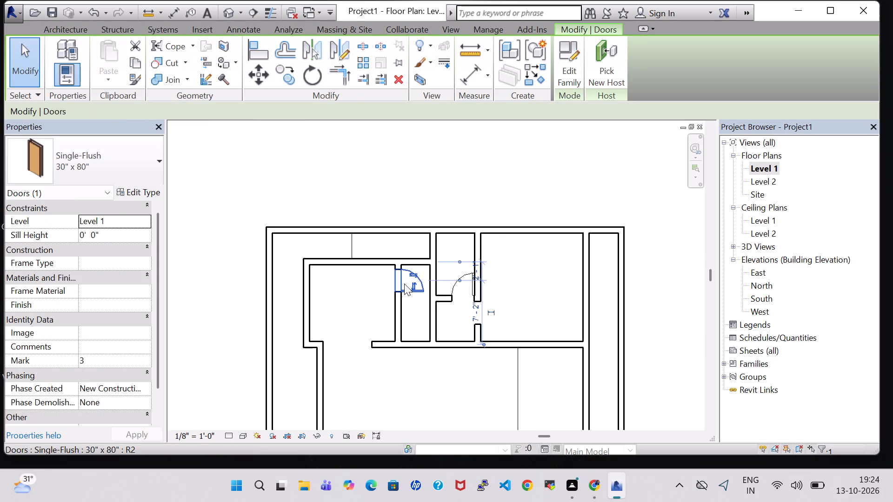
pyautogui.press('space')
pyautogui.click(440, 207)
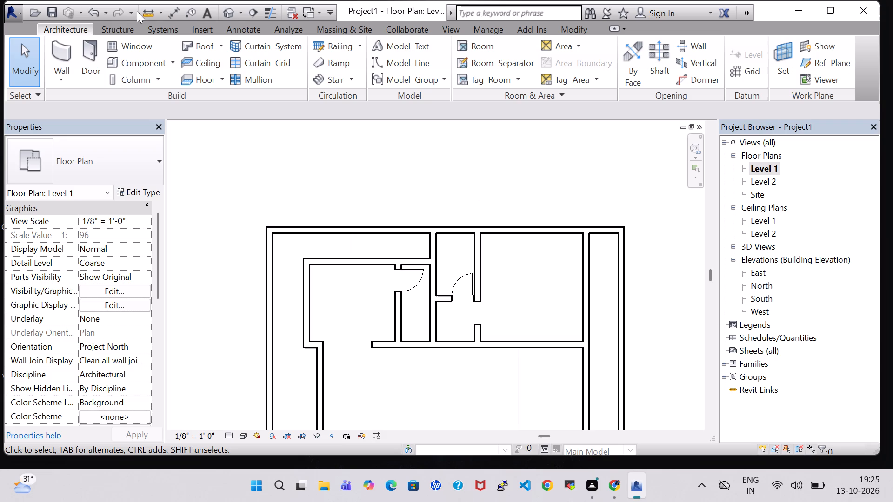
# Place a 30" x 80" door in the upper-left room's top wall, about 1'-4" right of the separation line, swinging inward and hinged on the right.
pyautogui.click(94, 63)
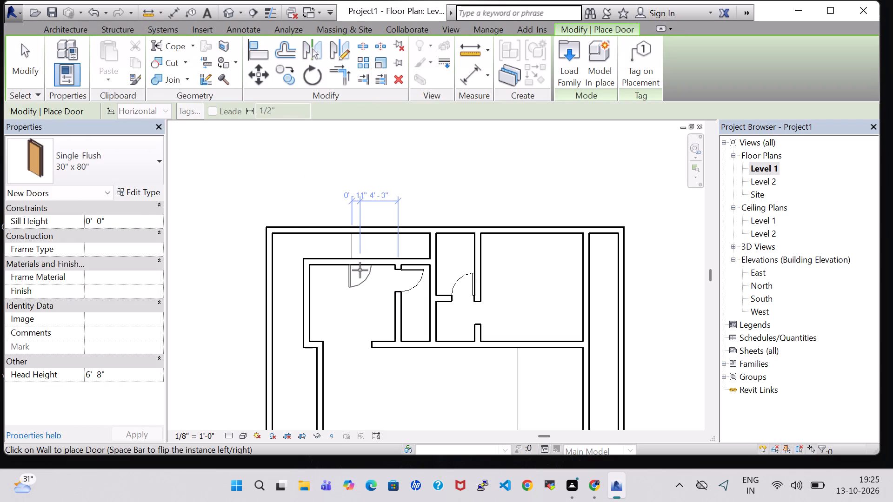
pyautogui.press('space')
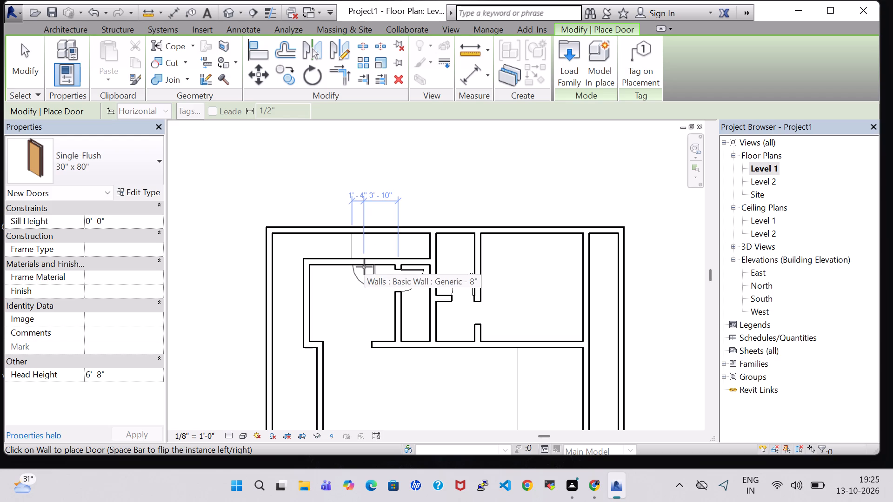
pyautogui.click(364, 267)
pyautogui.press('Escape')
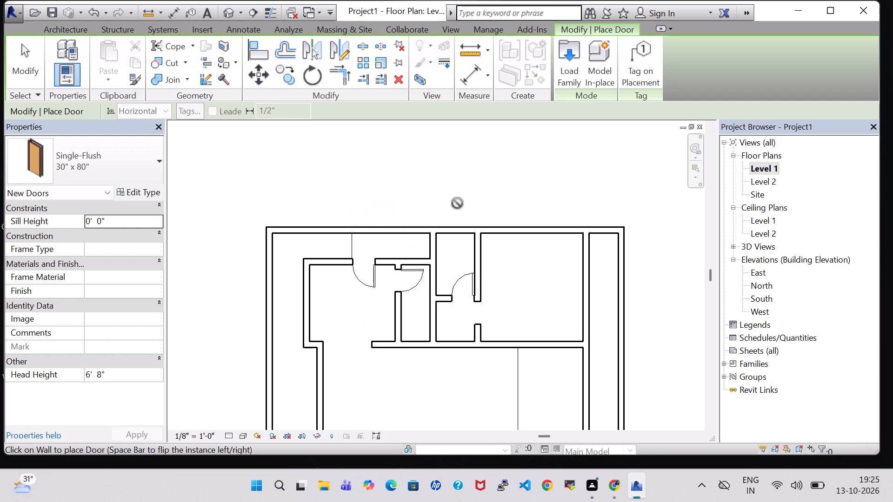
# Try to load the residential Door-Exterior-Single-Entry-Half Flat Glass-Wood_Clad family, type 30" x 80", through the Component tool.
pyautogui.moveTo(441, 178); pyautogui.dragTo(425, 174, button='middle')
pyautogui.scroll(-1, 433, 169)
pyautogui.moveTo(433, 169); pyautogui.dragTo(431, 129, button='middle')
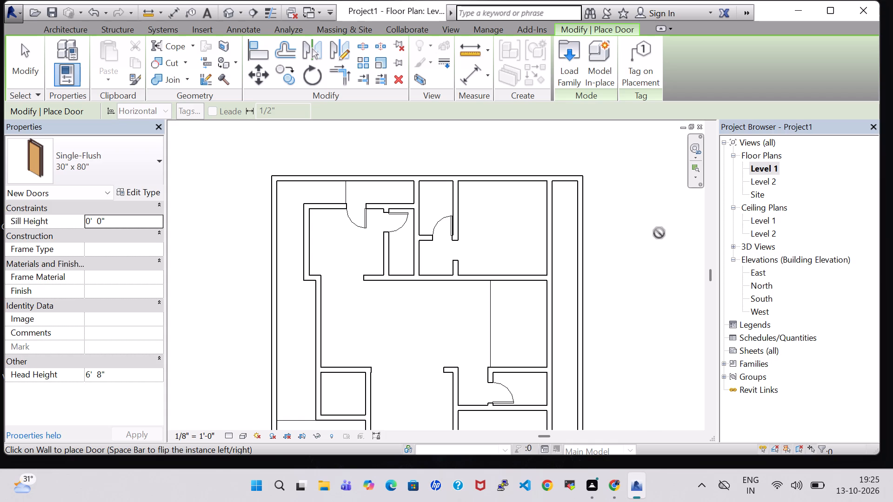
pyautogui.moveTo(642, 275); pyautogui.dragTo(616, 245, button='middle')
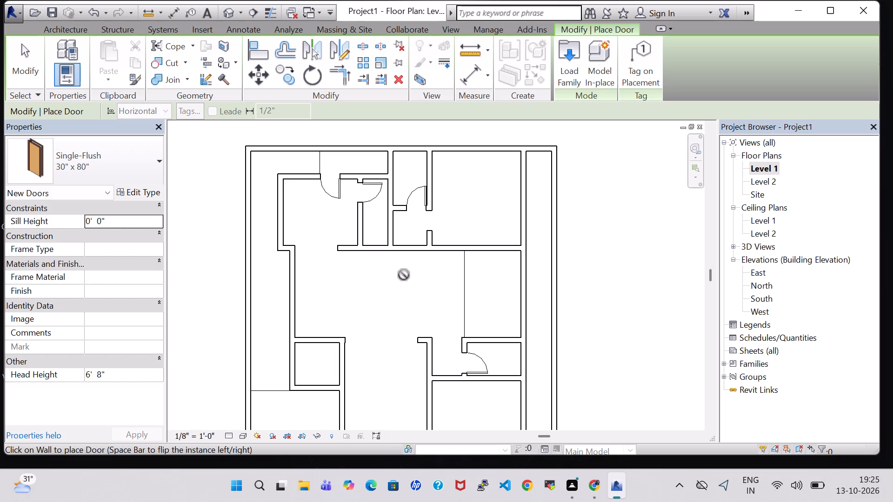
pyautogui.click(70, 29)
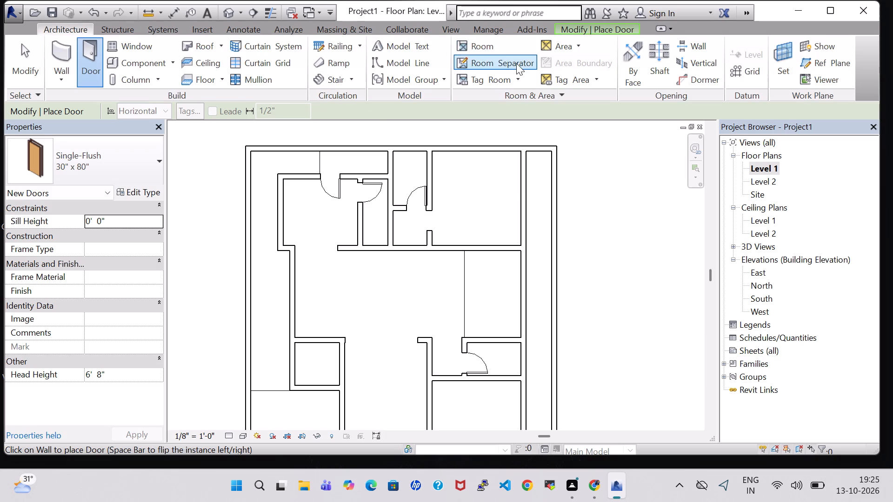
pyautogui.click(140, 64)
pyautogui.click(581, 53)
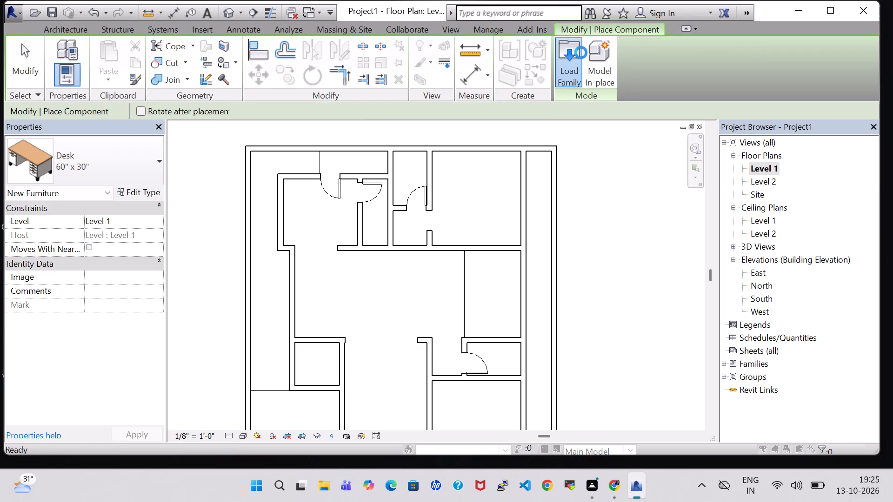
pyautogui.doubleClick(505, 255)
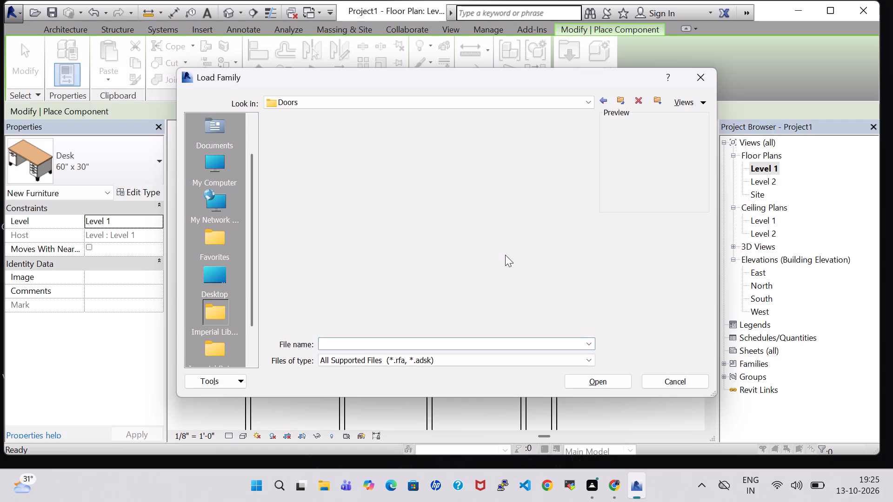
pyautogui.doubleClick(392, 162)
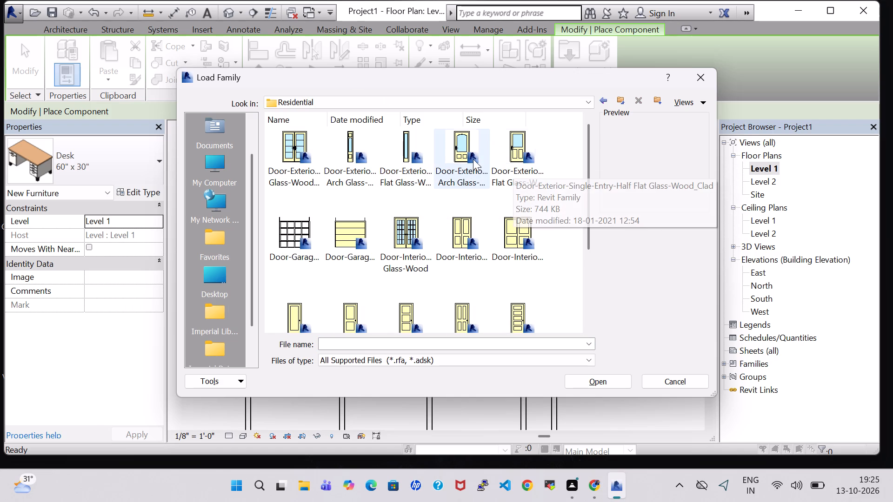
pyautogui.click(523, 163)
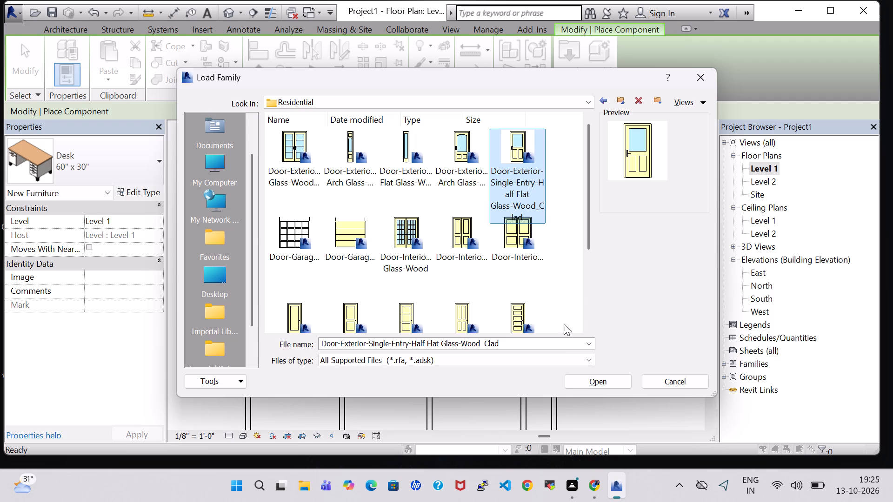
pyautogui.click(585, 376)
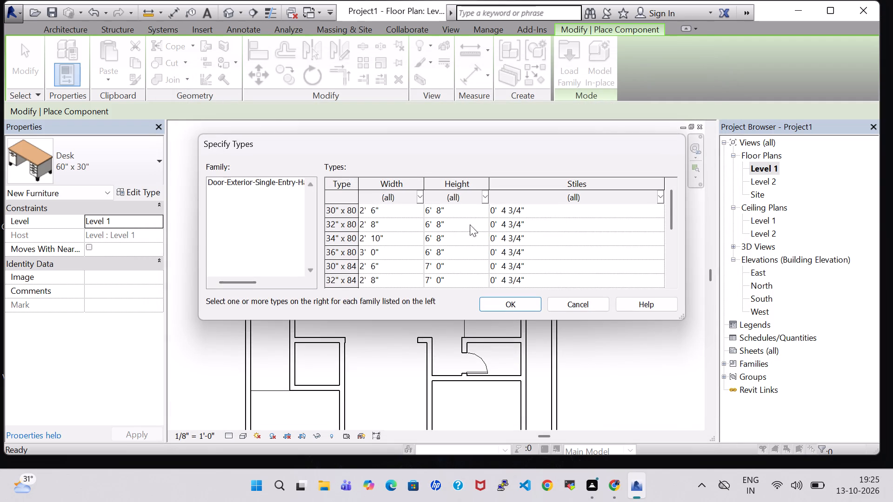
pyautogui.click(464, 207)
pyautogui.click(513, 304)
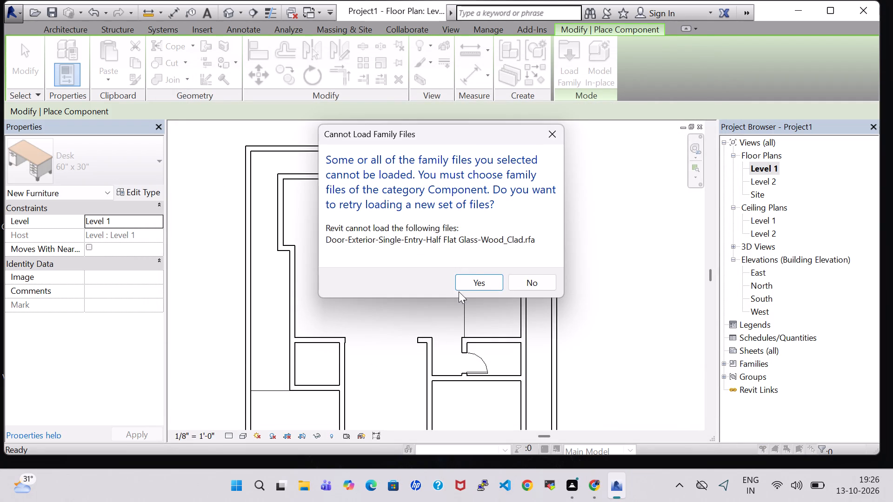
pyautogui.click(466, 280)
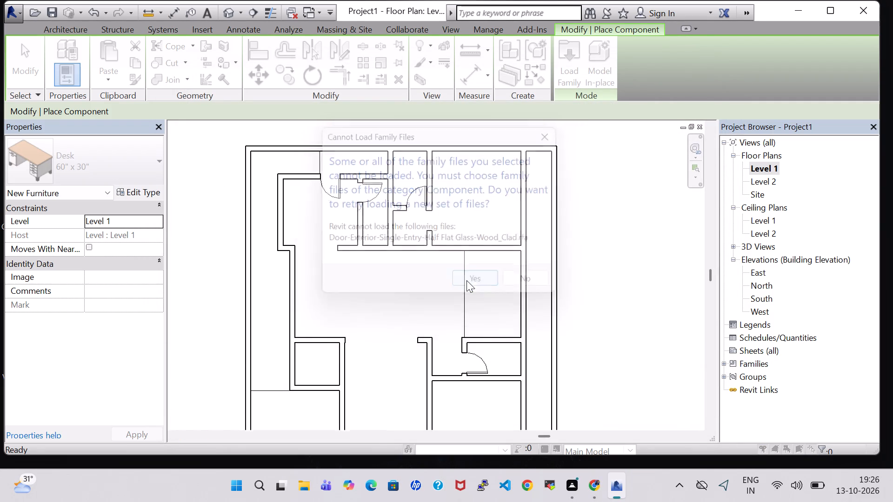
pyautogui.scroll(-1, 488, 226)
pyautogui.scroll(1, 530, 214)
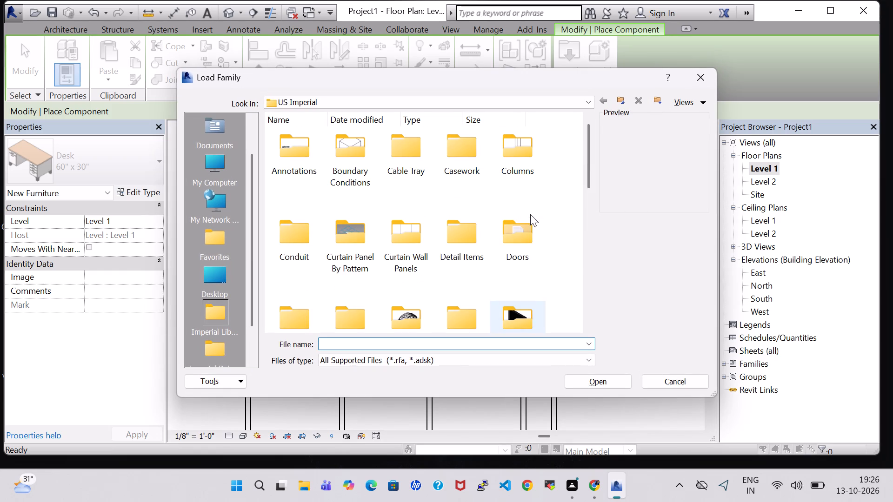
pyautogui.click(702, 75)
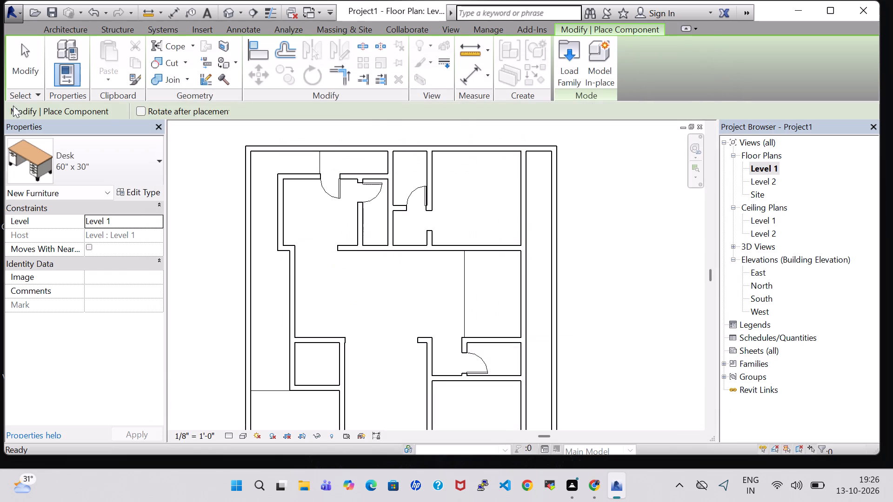
# Examine which door families and sizes are available for the Door tool.
pyautogui.click(93, 31)
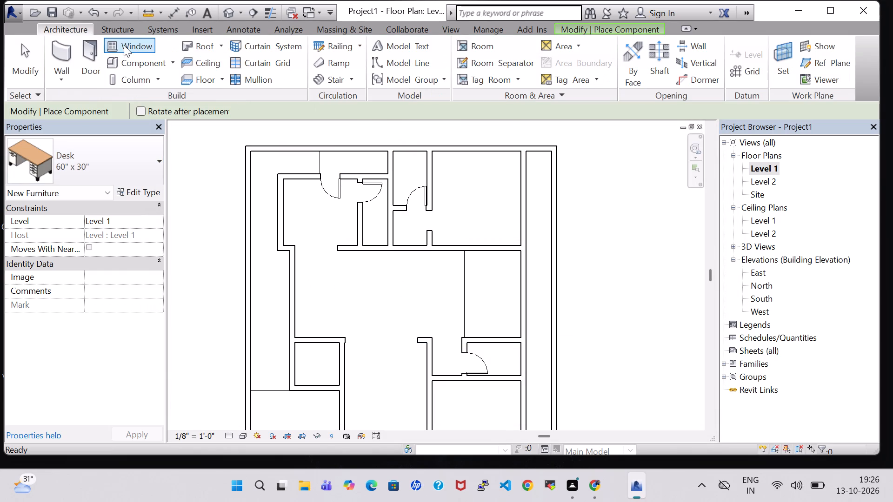
pyautogui.click(84, 50)
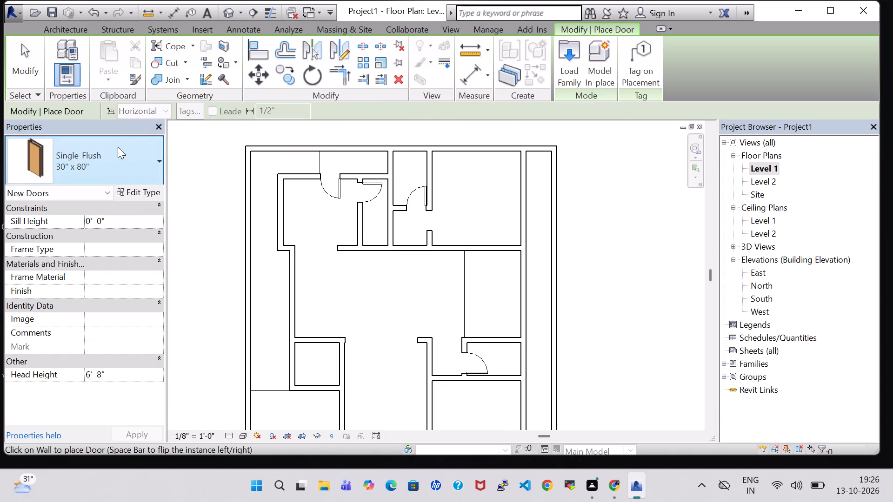
pyautogui.click(118, 149)
pyautogui.scroll(-1, 109, 330)
pyautogui.scroll(2, 109, 330)
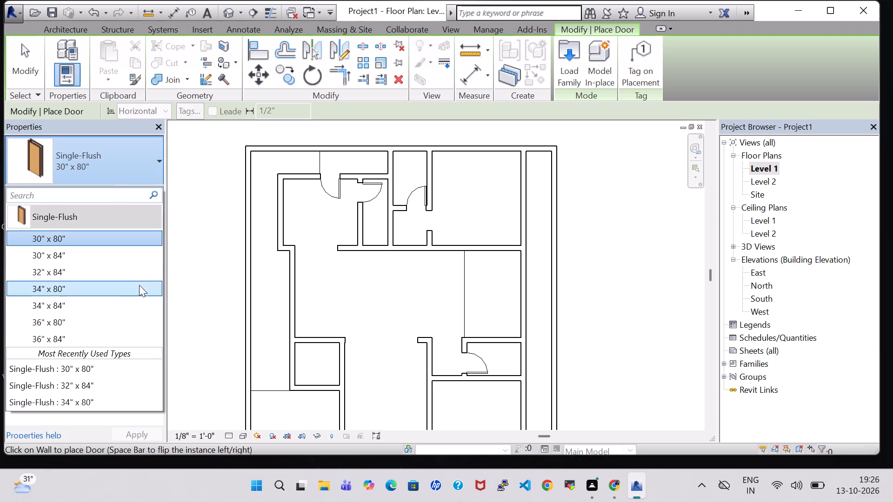
pyautogui.click(196, 222)
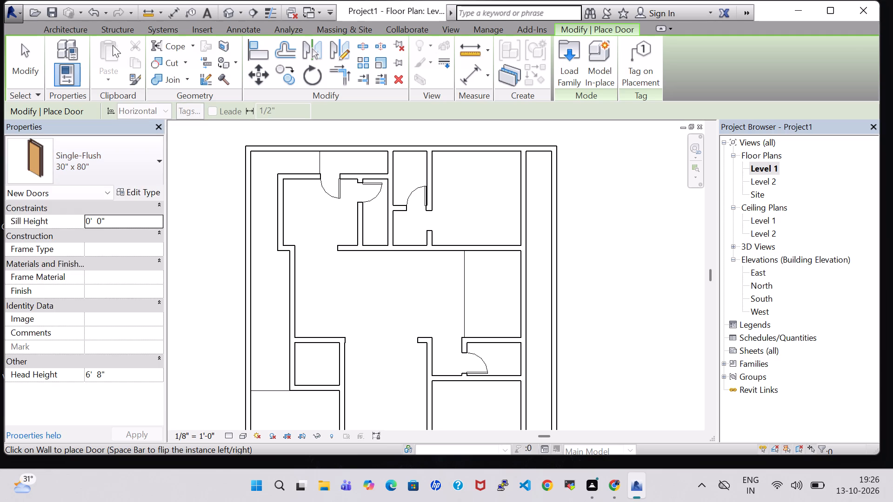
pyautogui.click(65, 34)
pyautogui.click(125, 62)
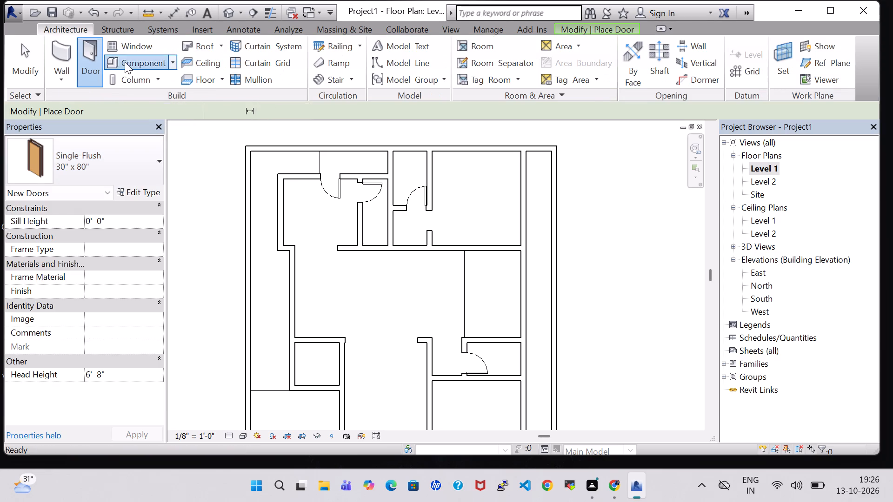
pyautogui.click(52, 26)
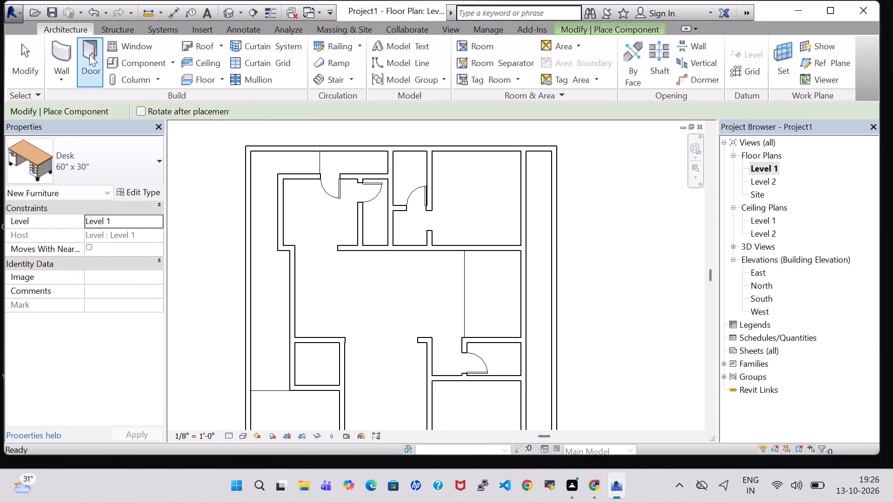
# Load the residential Door-Exterior-Single-Entry-Half Flat Glass-Wood_Clad family, type 30" x 80", for the Door tool.
pyautogui.click(89, 54)
pyautogui.click(565, 62)
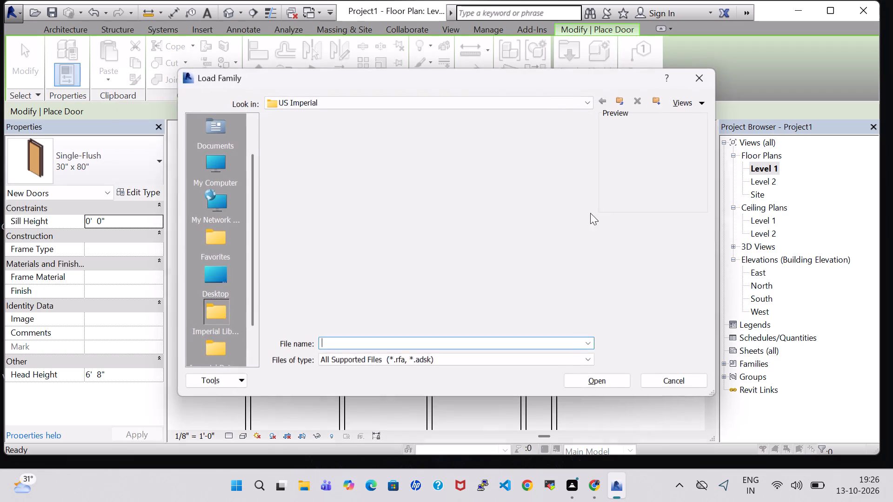
pyautogui.doubleClick(513, 238)
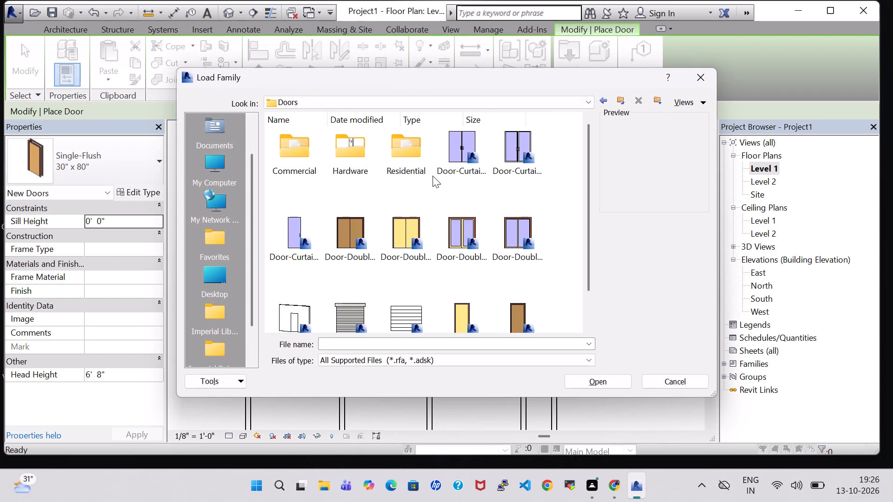
pyautogui.doubleClick(402, 150)
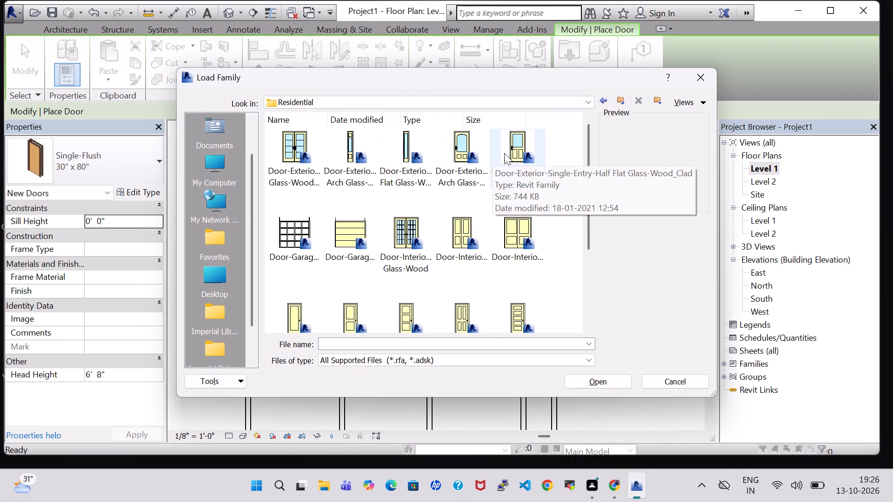
pyautogui.click(504, 153)
pyautogui.click(590, 385)
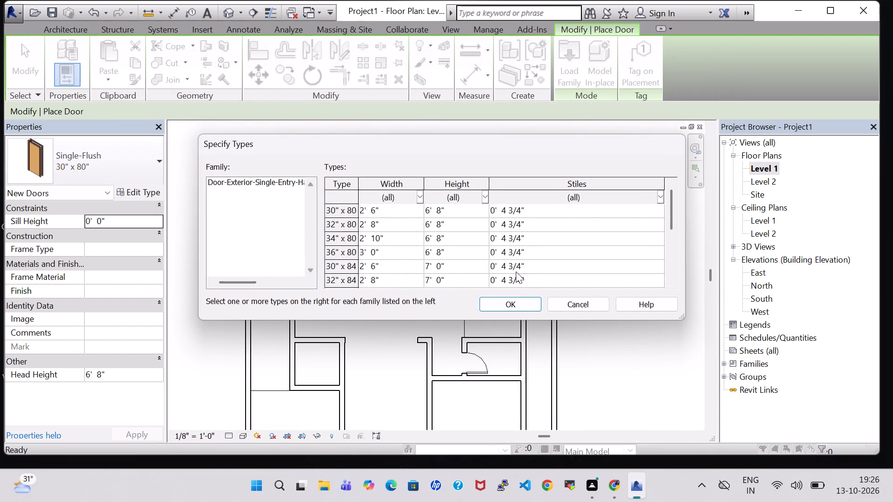
pyautogui.click(493, 212)
pyautogui.click(521, 305)
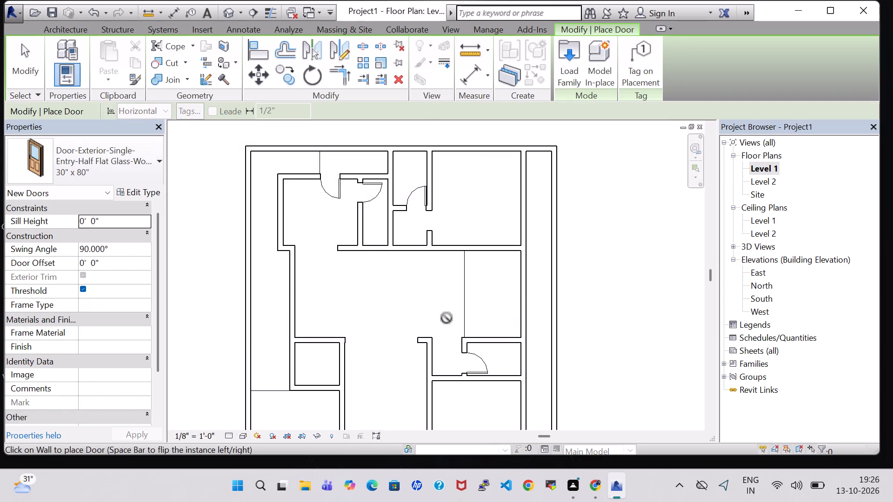
# Place the 30" x 80" glazed door in the upper-right room's bottom wall, about 1'-9" from the left partition's centreline, swinging into the room and hinged left.
pyautogui.scroll(3, 433, 282)
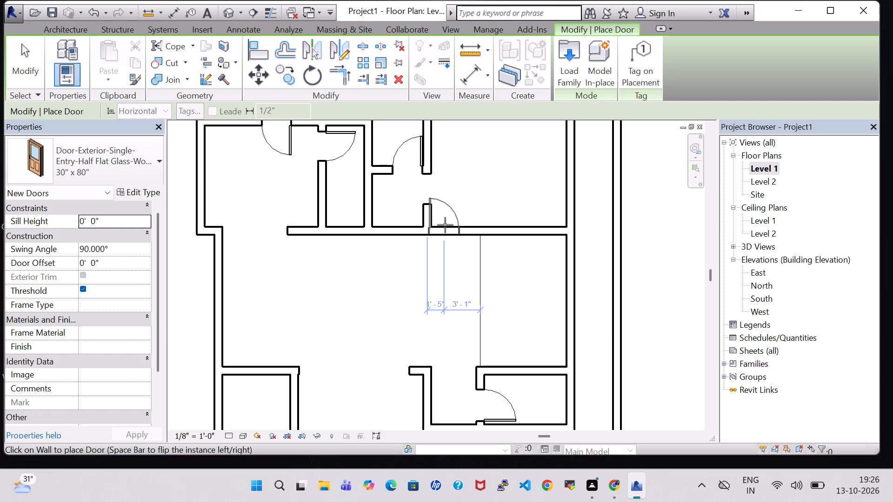
pyautogui.click(448, 225)
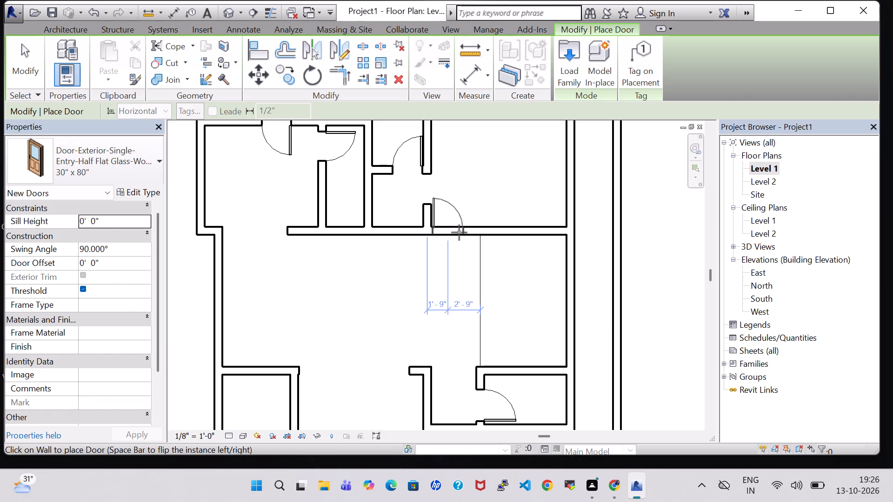
pyautogui.scroll(-2, 615, 337)
pyautogui.press('Escape')
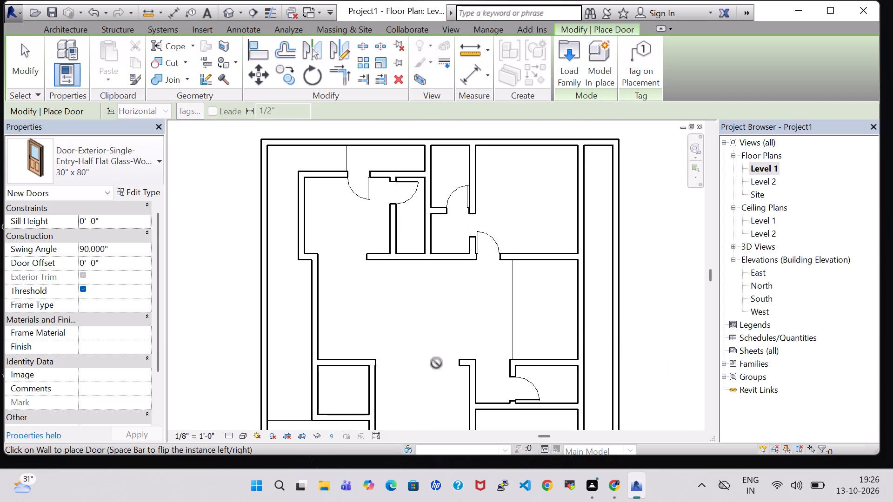
# Place the 30" x 80" glazed door midway along the small bottom entry compartment's left wall, swinging inward and hinged at the top.
pyautogui.scroll(-1, 429, 363)
pyautogui.moveTo(429, 363); pyautogui.dragTo(418, 326, button='middle')
pyautogui.moveTo(418, 326); pyautogui.dragTo(434, 248, button='middle')
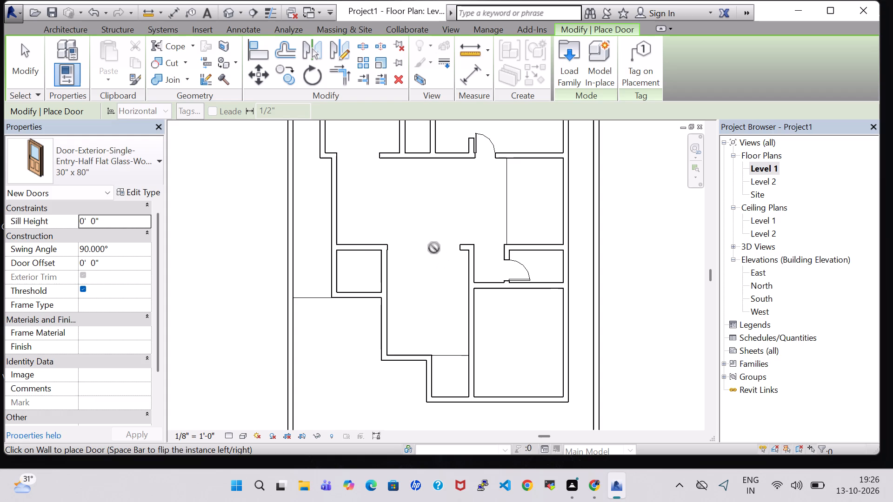
pyautogui.click(433, 379)
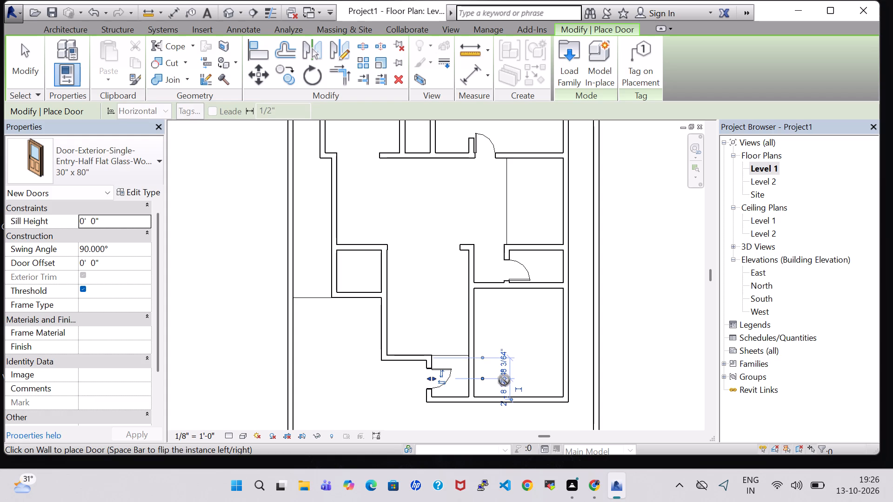
pyautogui.press('Escape')
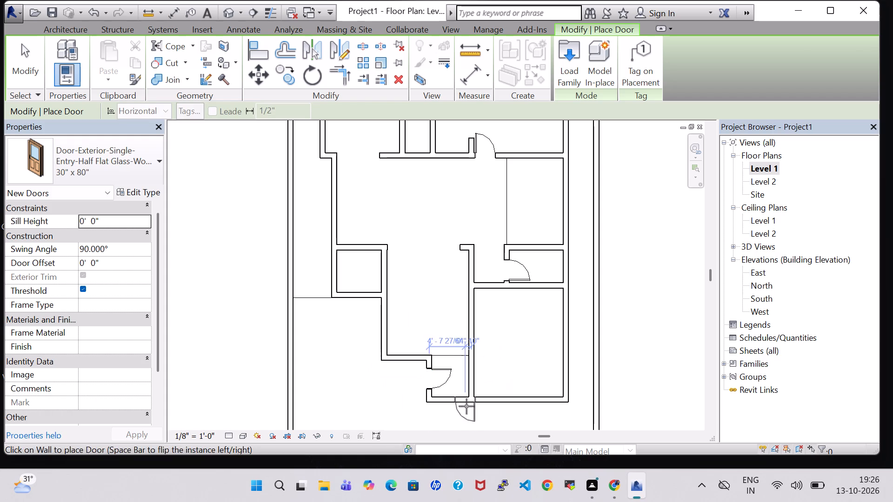
pyautogui.press('Escape')
# Examine the type properties and the available types of the entry compartment's door.
pyautogui.click(446, 376)
pyautogui.click(131, 188)
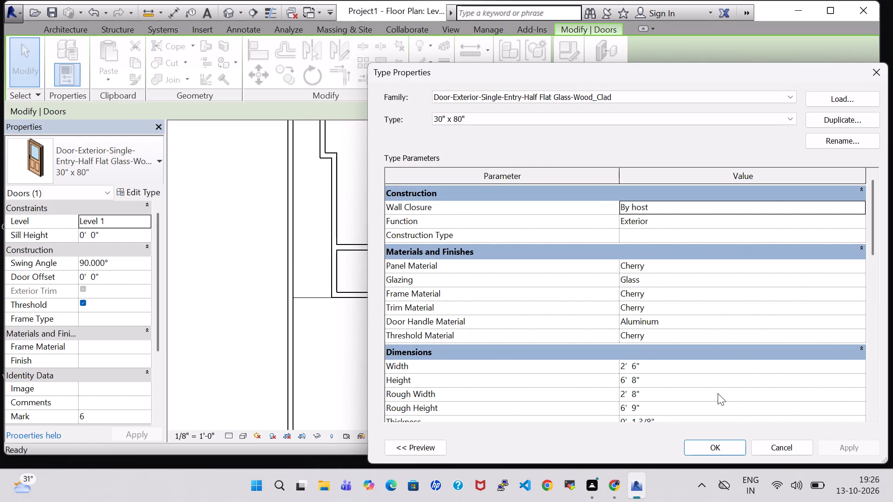
pyautogui.click(876, 70)
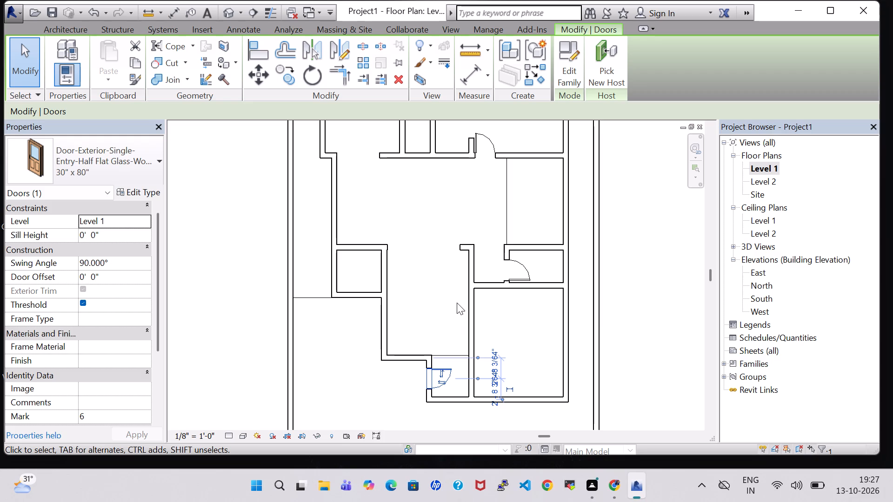
pyautogui.click(113, 151)
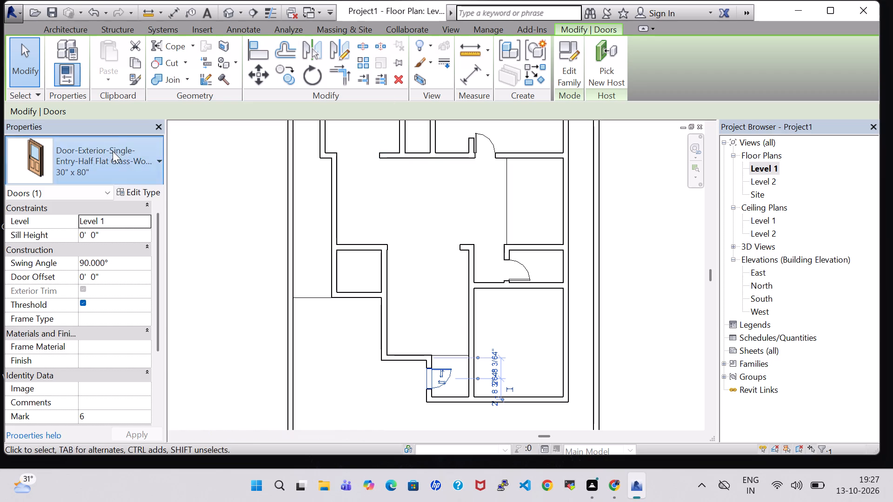
pyautogui.click(196, 237)
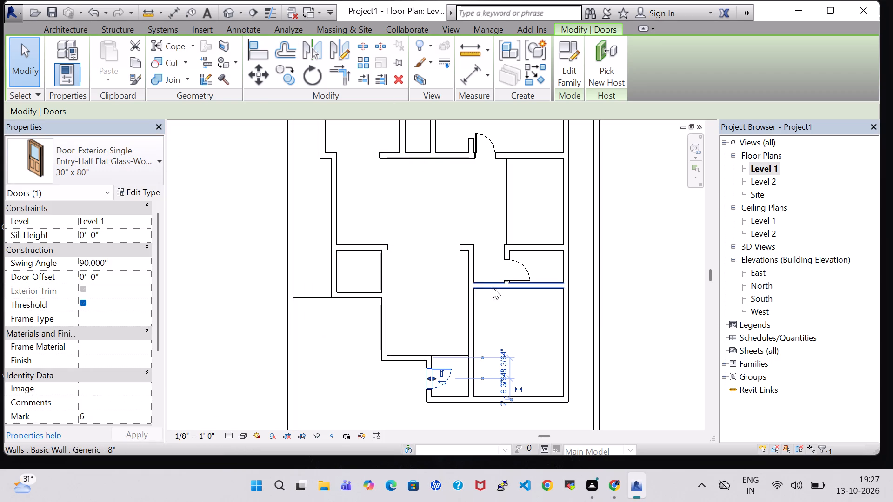
# Place the 30" x 80" glazed door in the lower-right room's top wall, about 1'-9" from the left wall's centreline, swinging into the room and hinged left.
pyautogui.click(52, 30)
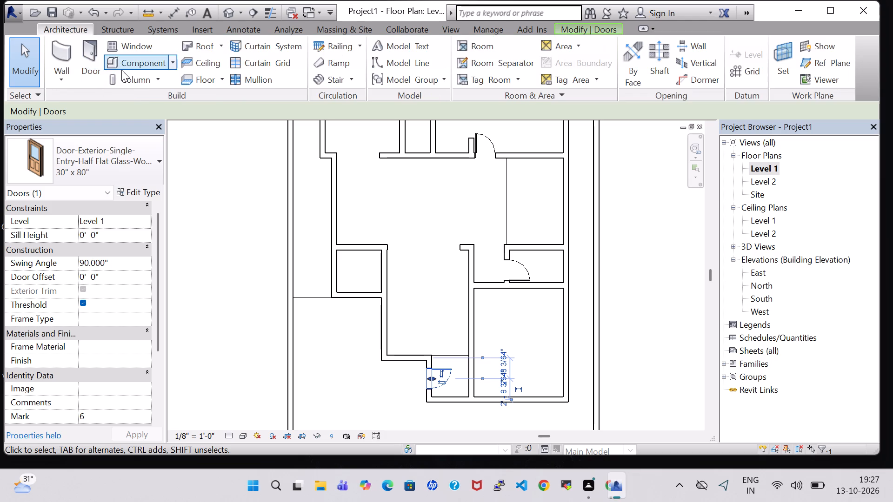
pyautogui.click(121, 70)
pyautogui.click(72, 36)
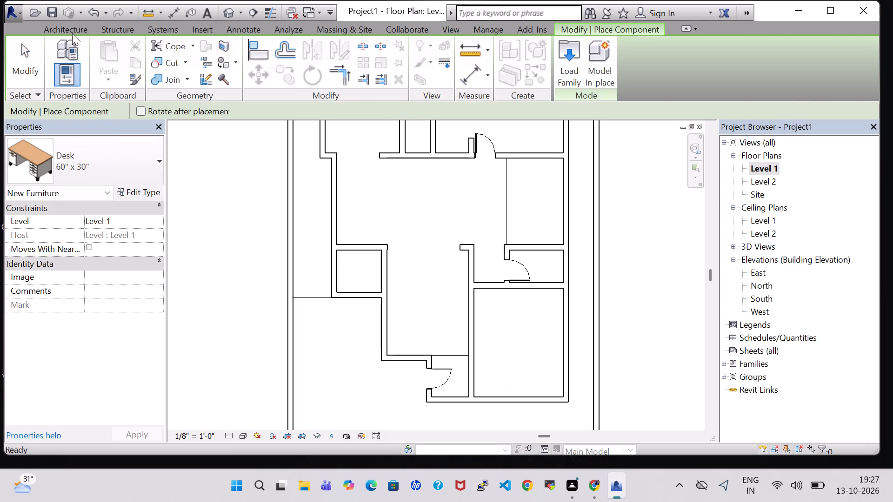
pyautogui.click(72, 30)
pyautogui.click(93, 46)
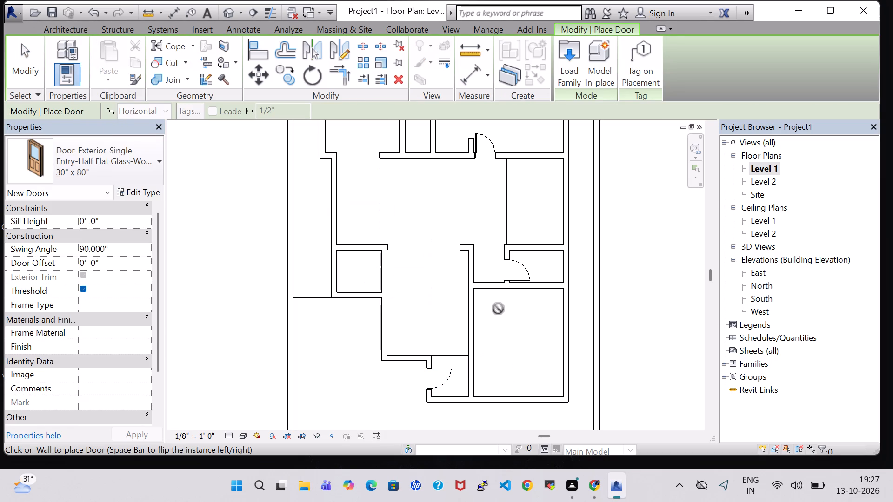
pyautogui.scroll(4, 505, 309)
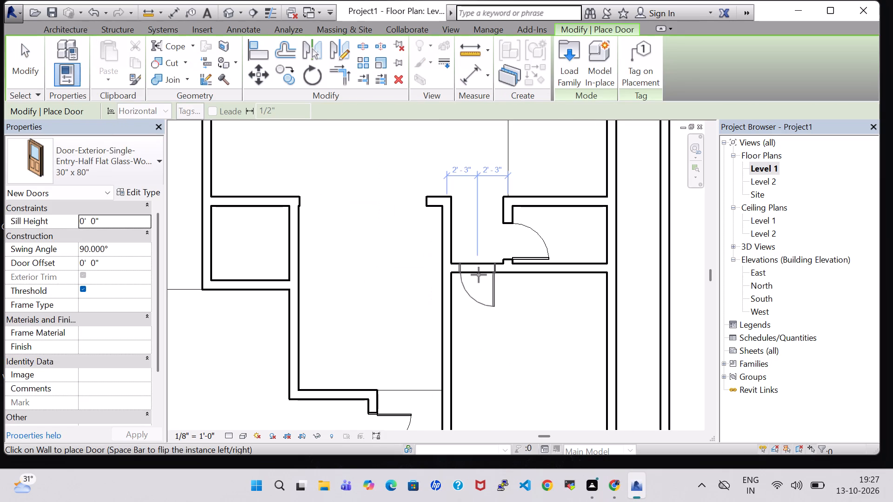
pyautogui.press('space')
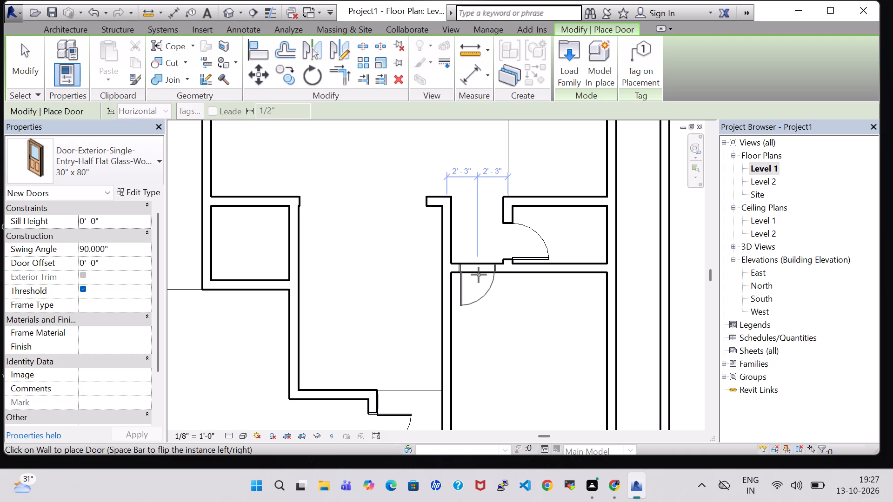
pyautogui.click(471, 276)
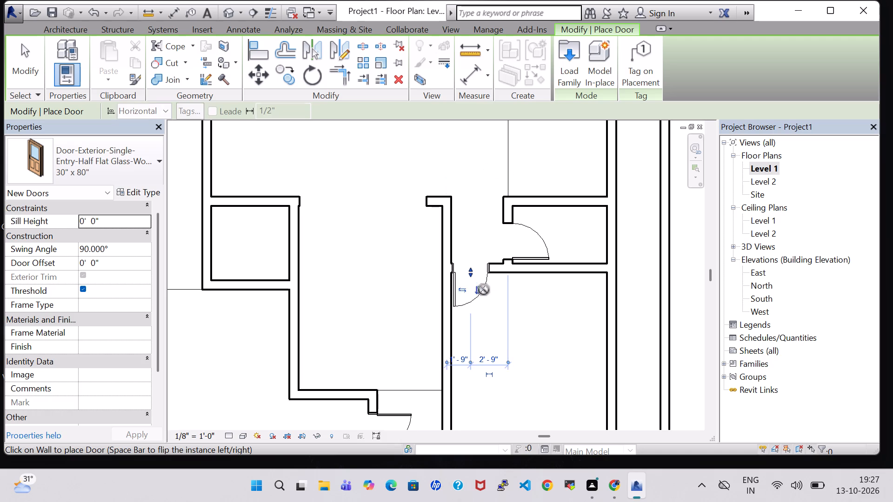
pyautogui.scroll(-2, 483, 311)
pyautogui.press('Escape')
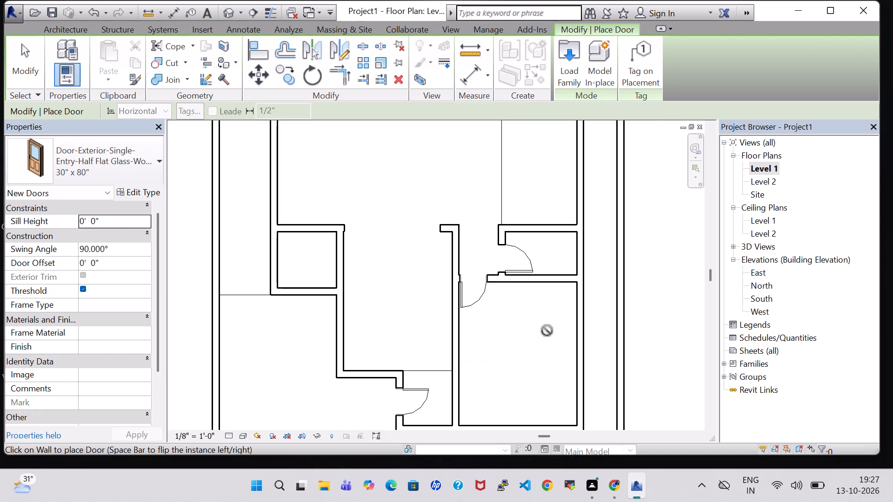
pyautogui.press('Escape')
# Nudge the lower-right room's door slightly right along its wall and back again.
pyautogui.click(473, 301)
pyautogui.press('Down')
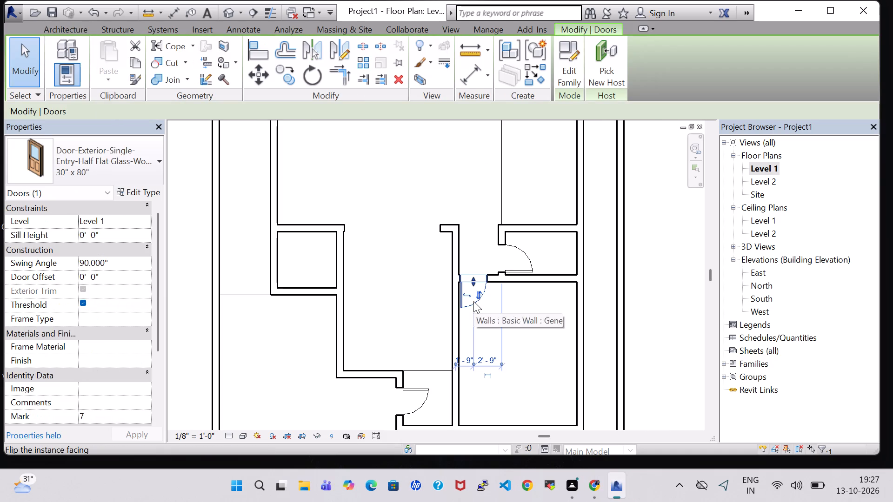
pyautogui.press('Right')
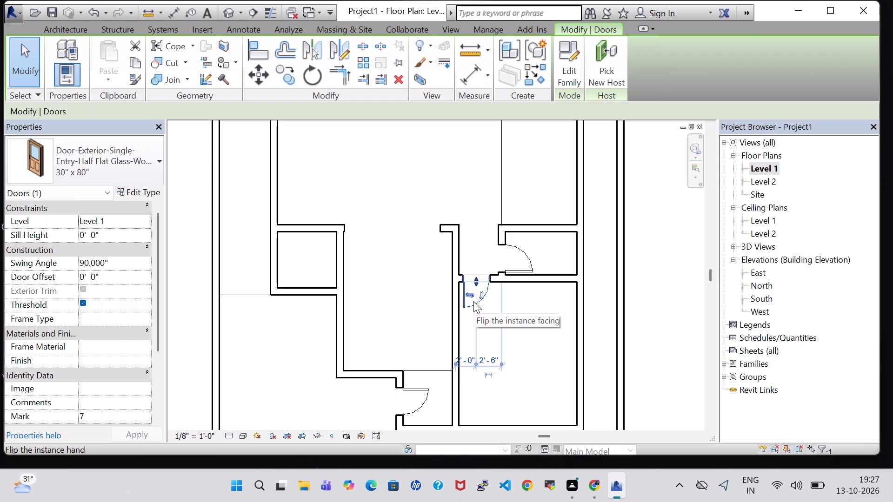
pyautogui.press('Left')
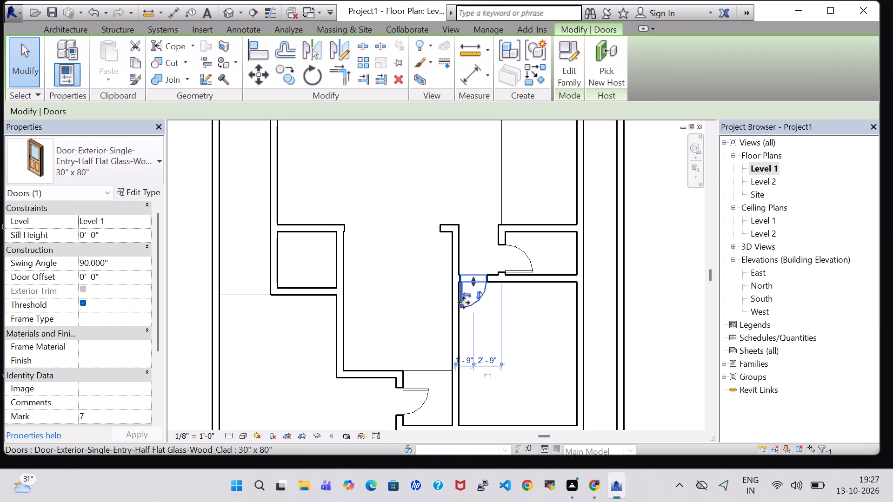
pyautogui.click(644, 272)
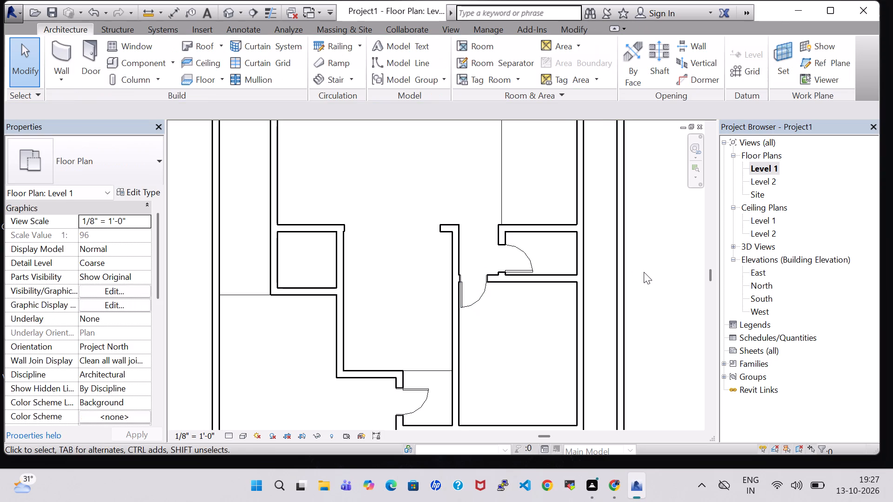
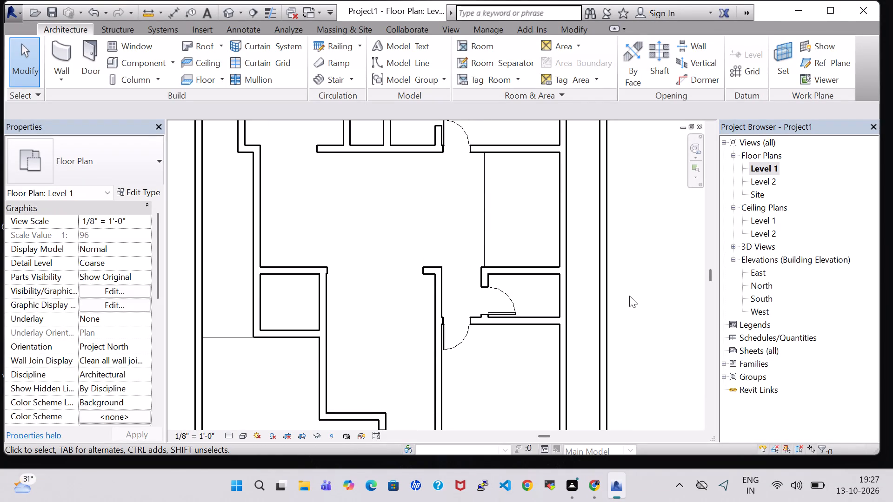
# Load the Door-Interior-Double-Full Glass-Wood family from the Residential doors library with its 60" x 80" type.
pyautogui.moveTo(616, 250); pyautogui.dragTo(626, 320, button='middle')
pyautogui.scroll(-1, 623, 266)
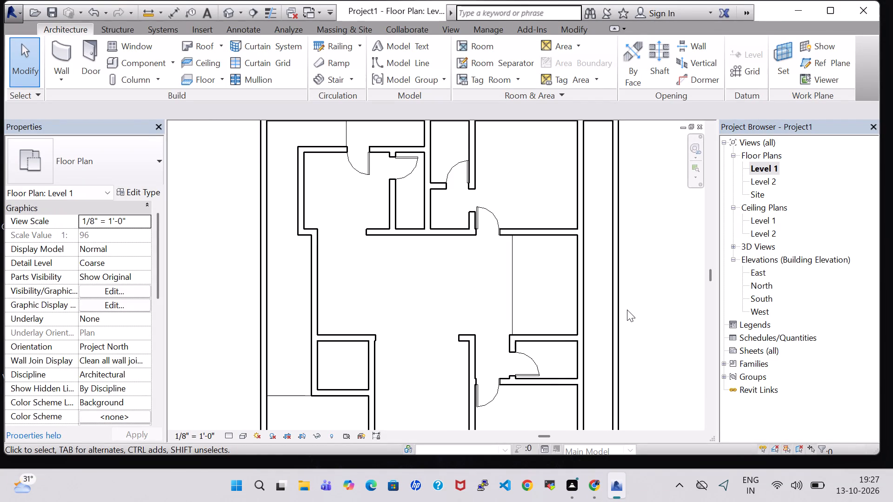
pyautogui.moveTo(627, 310); pyautogui.dragTo(625, 294, button='middle')
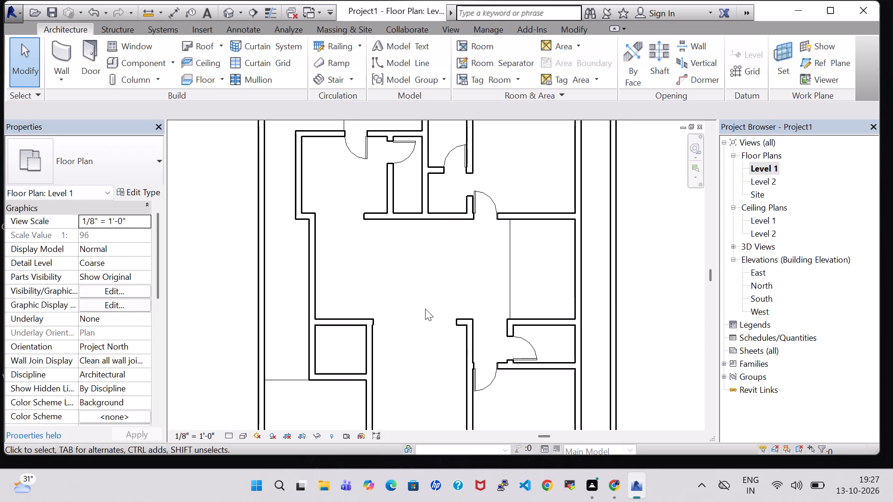
pyautogui.click(135, 68)
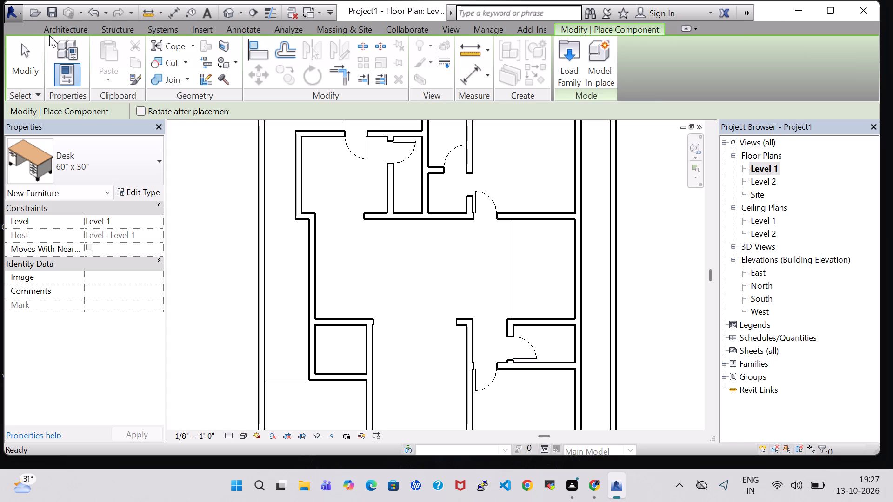
pyautogui.click(53, 34)
pyautogui.click(85, 40)
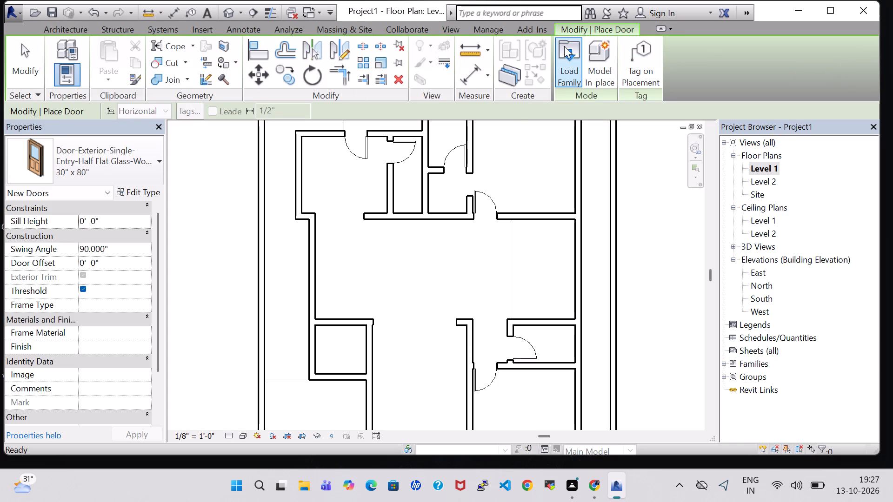
pyautogui.click(565, 46)
pyautogui.doubleClick(520, 221)
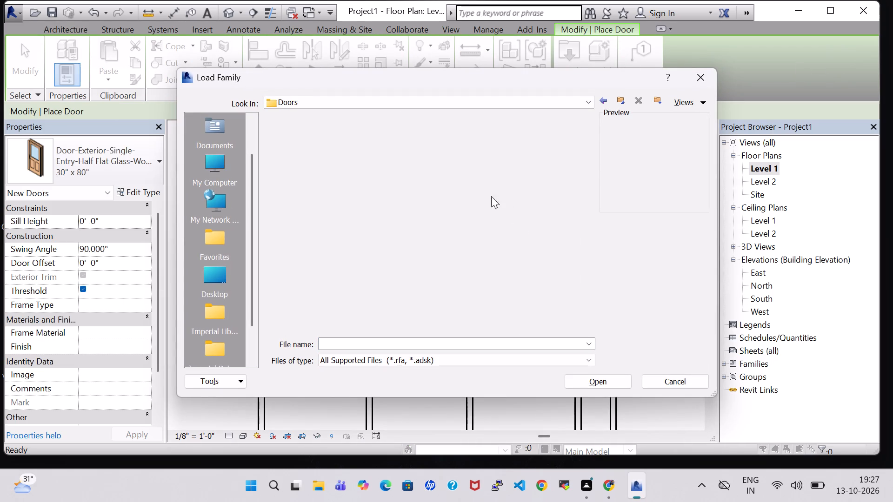
pyautogui.doubleClick(384, 158)
pyautogui.scroll(-2, 406, 185)
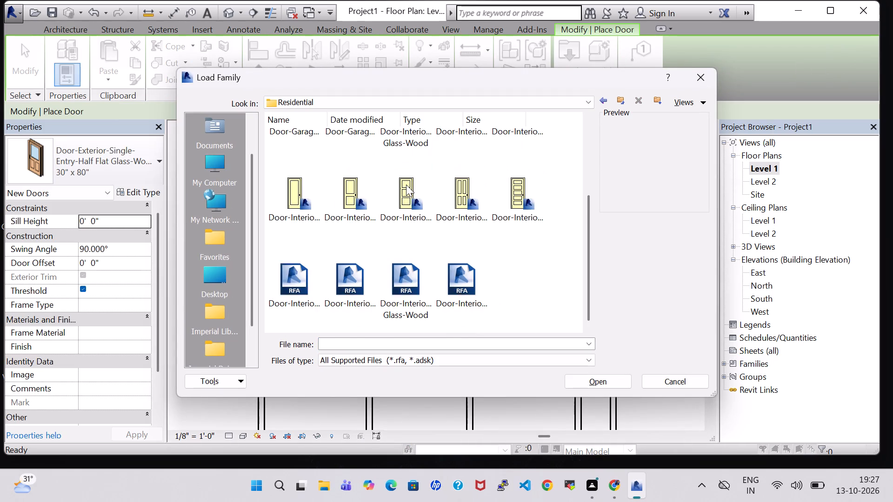
pyautogui.scroll(1, 406, 185)
pyautogui.scroll(-2, 409, 223)
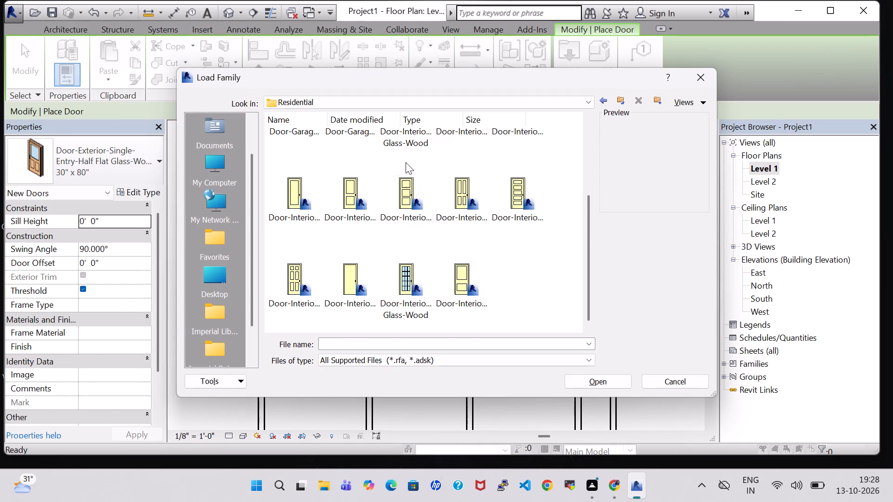
pyautogui.click(406, 132)
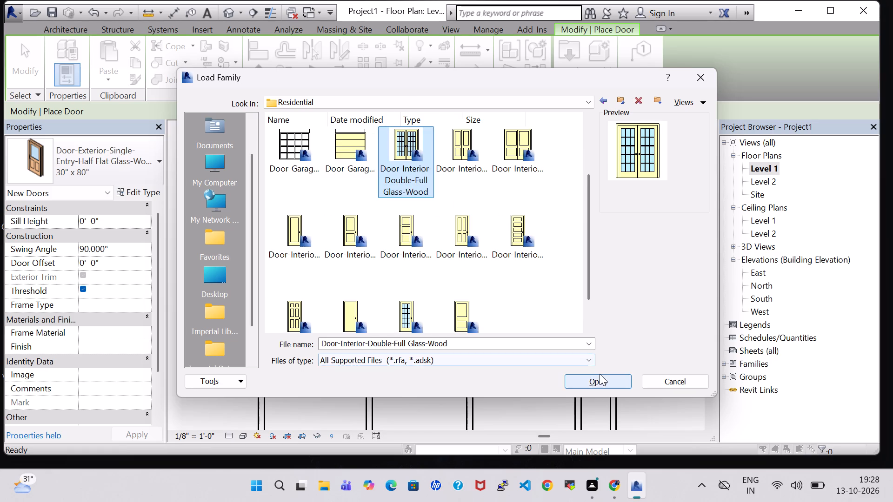
pyautogui.click(600, 374)
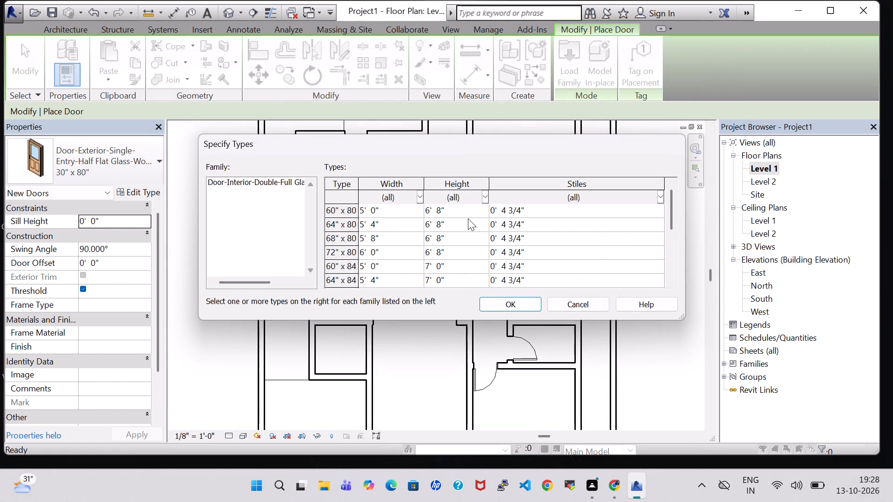
pyautogui.click(468, 211)
pyautogui.click(521, 304)
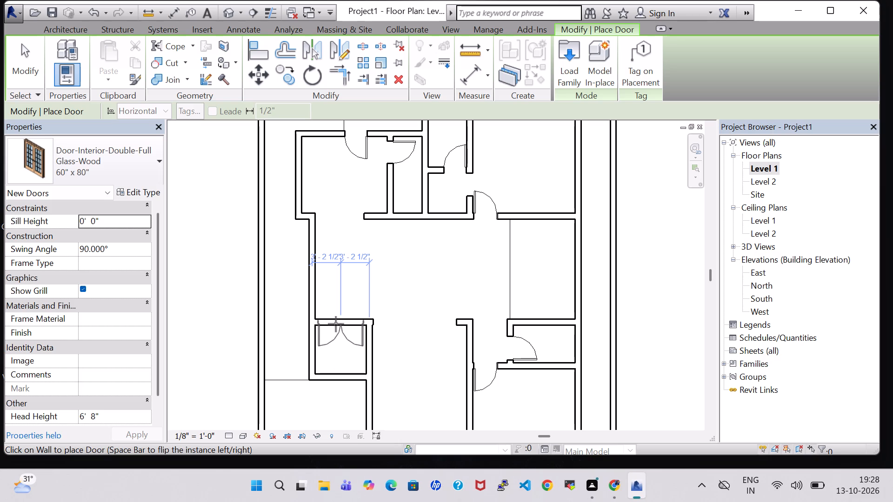
# Place the 60" x 80" double glazed door in the small left compartment's top wall, swinging inward, centred about 3'-6 1/2" from the left wall.
pyautogui.click(336, 324)
pyautogui.press('Escape')
pyautogui.press('Escape')
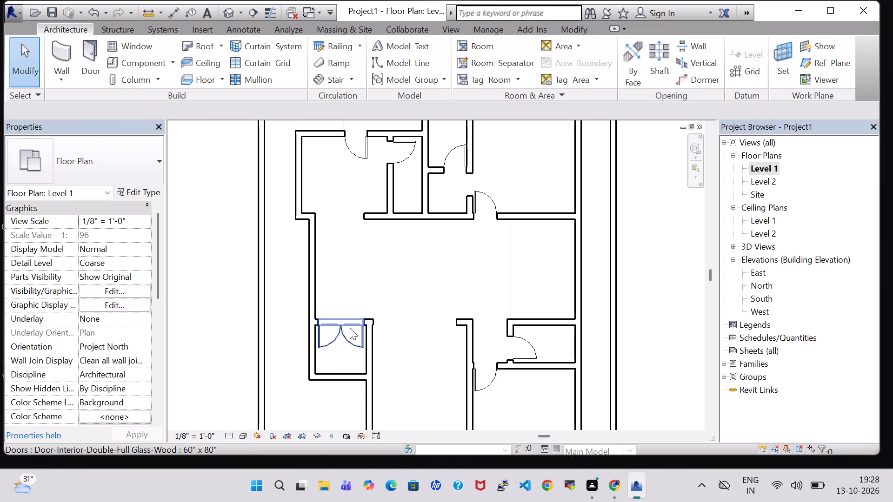
pyautogui.press('Escape')
pyautogui.click(350, 328)
pyautogui.press('Right')
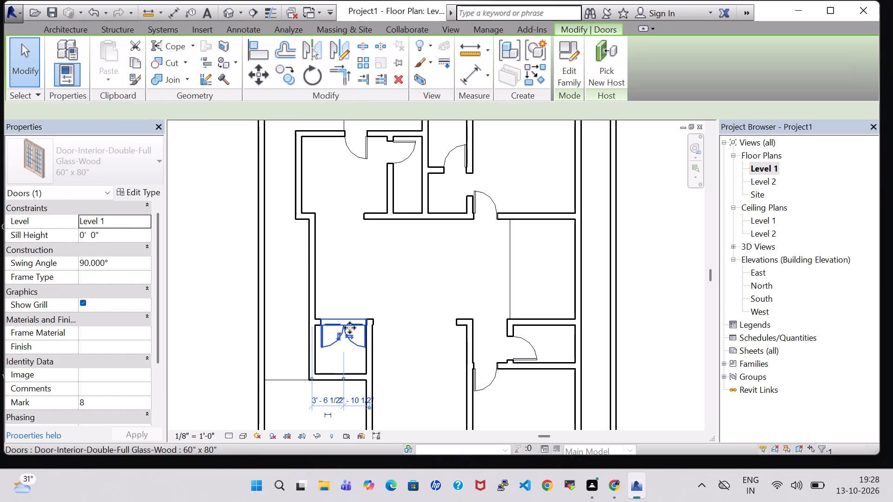
pyautogui.click(637, 346)
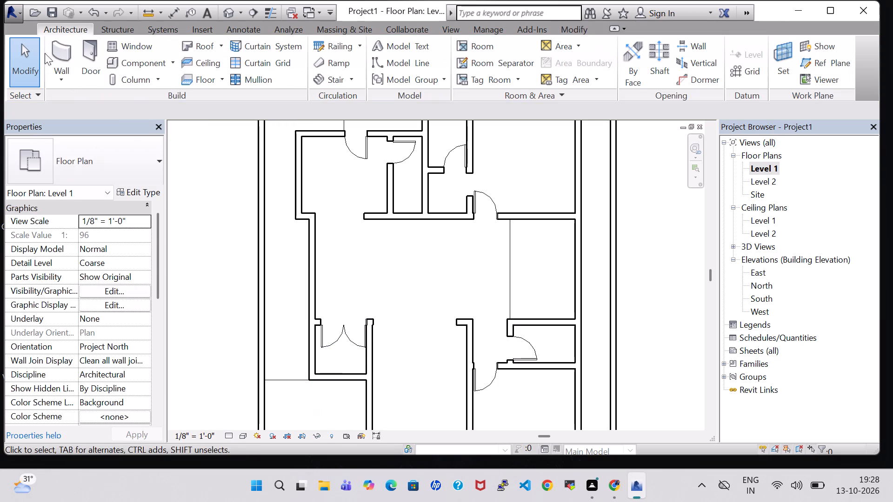
# Show the model in the 3D view with shaded, coloured surfaces.
pyautogui.click(228, 18)
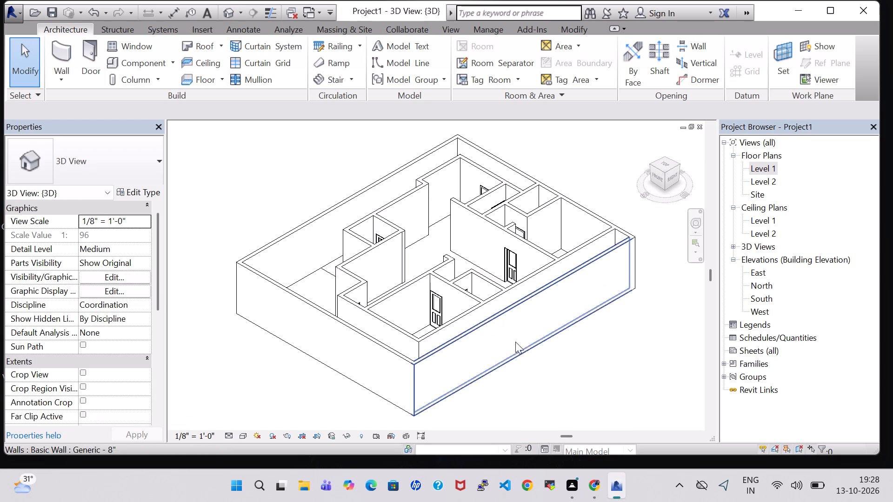
pyautogui.click(239, 440)
pyautogui.click(268, 409)
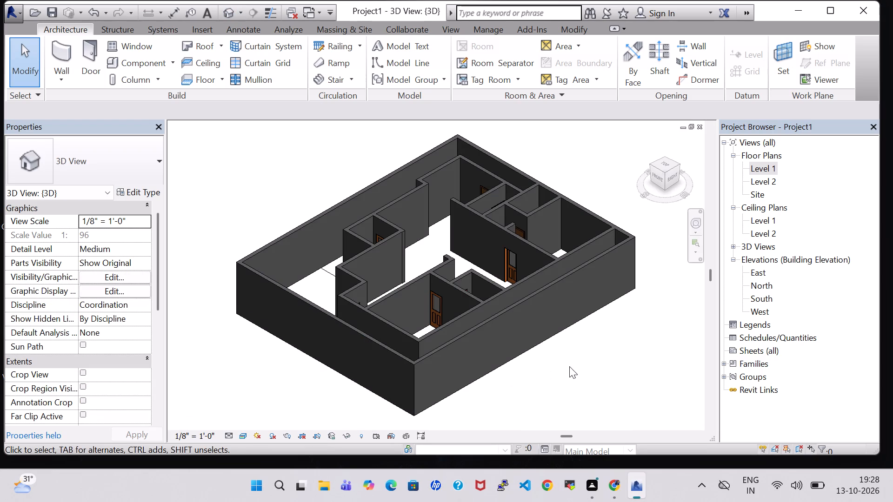
# Examine the walls and placed doors of the 3D model from several sides.
pyautogui.moveTo(569, 366); pyautogui.dragTo(473, 361, button='middle')
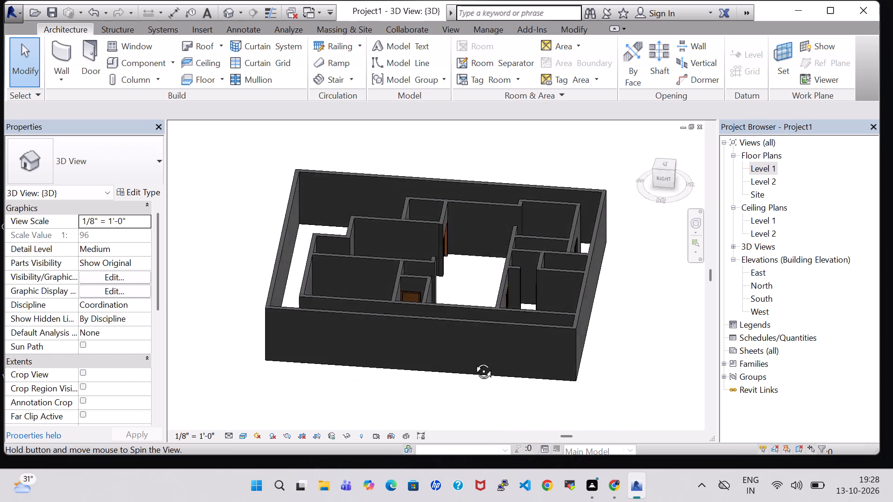
pyautogui.moveTo(473, 361); pyautogui.dragTo(340, 405, button='middle')
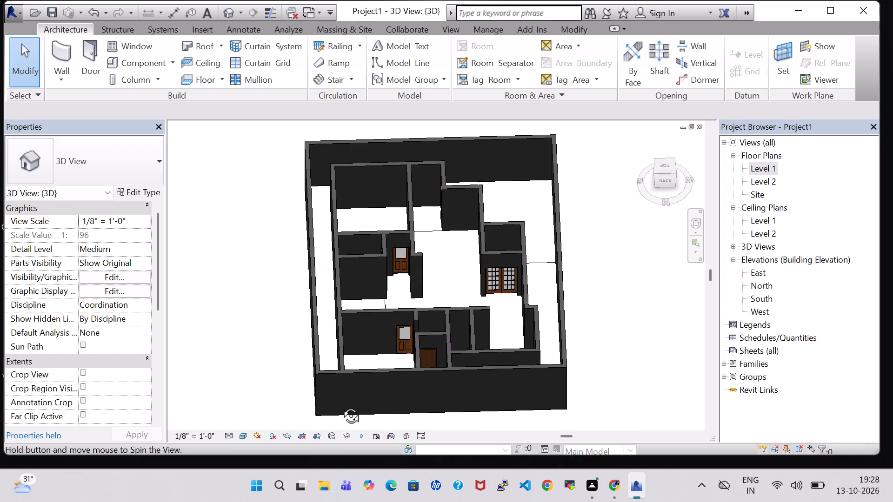
pyautogui.moveTo(340, 405); pyautogui.dragTo(393, 386, button='middle')
pyautogui.keyDown('shift'); pyautogui.moveTo(510, 371); pyautogui.dragTo(559, 370, button='middle'); pyautogui.keyUp('shift')
pyautogui.keyDown('shift'); pyautogui.moveTo(578, 362); pyautogui.dragTo(583, 360, button='middle'); pyautogui.keyUp('shift')
pyautogui.keyDown('shift'); pyautogui.middleClick(611, 347); pyautogui.keyUp('shift')
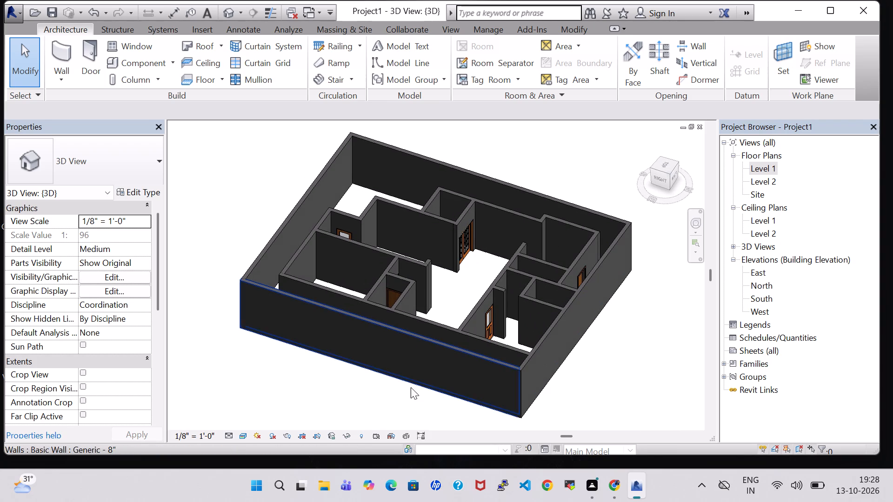
pyautogui.keyDown('shift'); pyautogui.moveTo(303, 386); pyautogui.dragTo(507, 370, button='middle'); pyautogui.keyUp('shift')
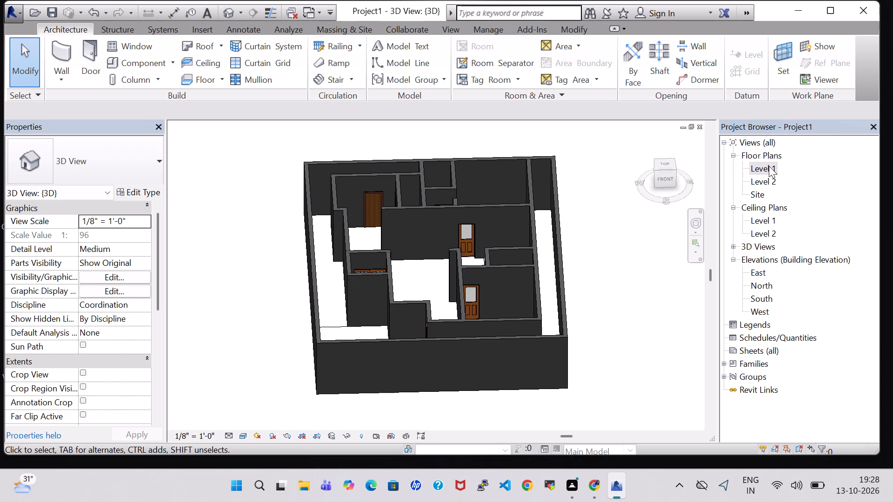
# On the Level 1 plan, split the bottom boundary wall and delete a segment about 8'-10" long, starting about 1'-10" from its left end.
pyautogui.doubleClick(769, 166)
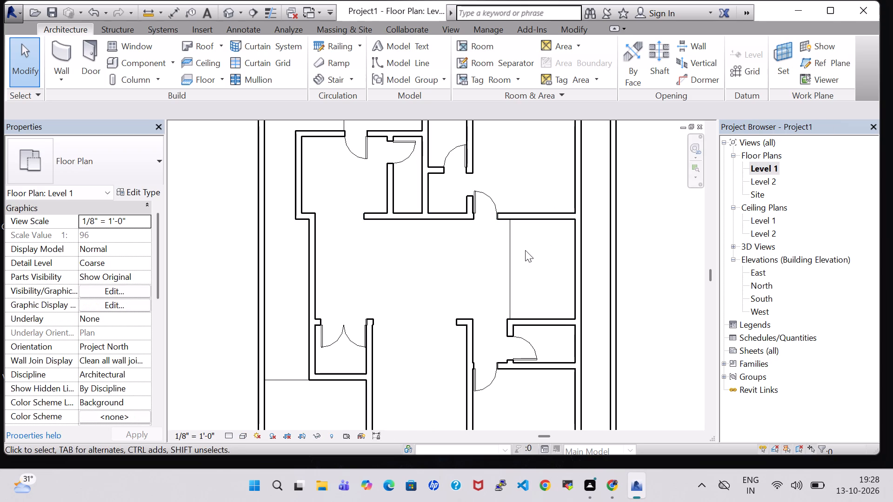
pyautogui.moveTo(463, 257); pyautogui.dragTo(463, 140, button='middle')
pyautogui.scroll(-2, 525, 282)
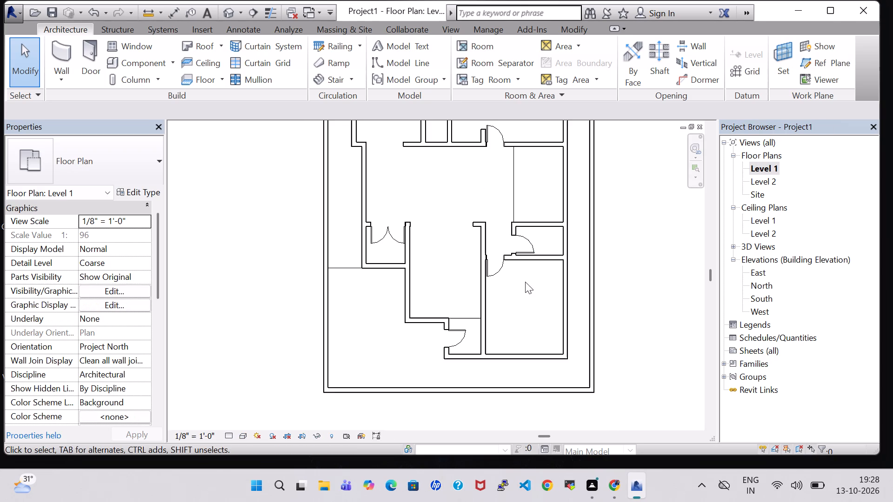
pyautogui.scroll(-2, 493, 216)
pyautogui.moveTo(475, 199); pyautogui.dragTo(452, 294, button='middle')
pyautogui.scroll(-1, 465, 246)
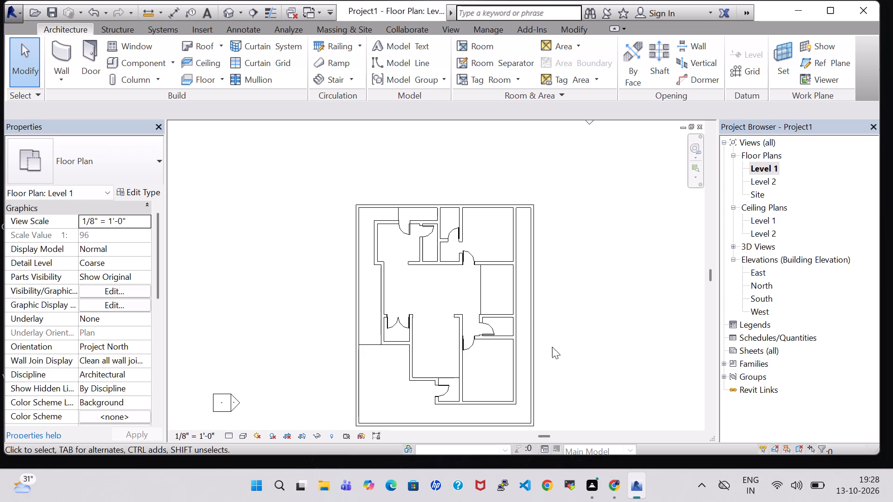
pyautogui.moveTo(552, 348); pyautogui.dragTo(542, 301, button='middle')
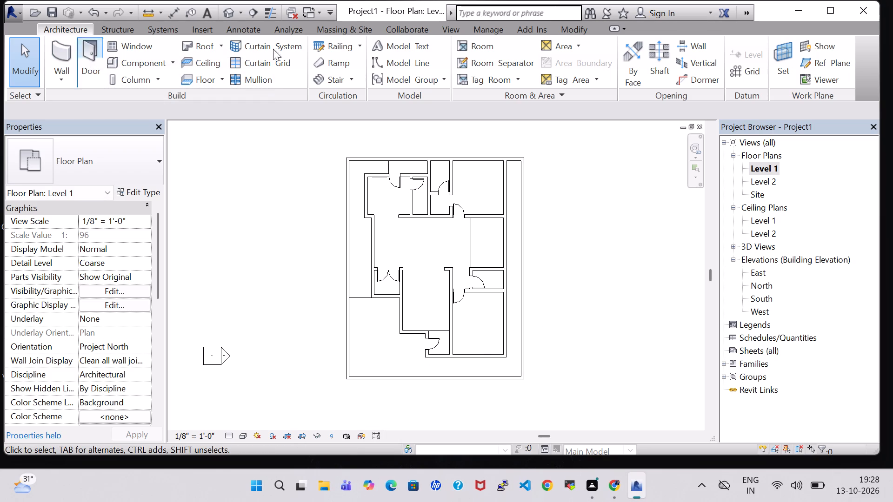
pyautogui.click(579, 29)
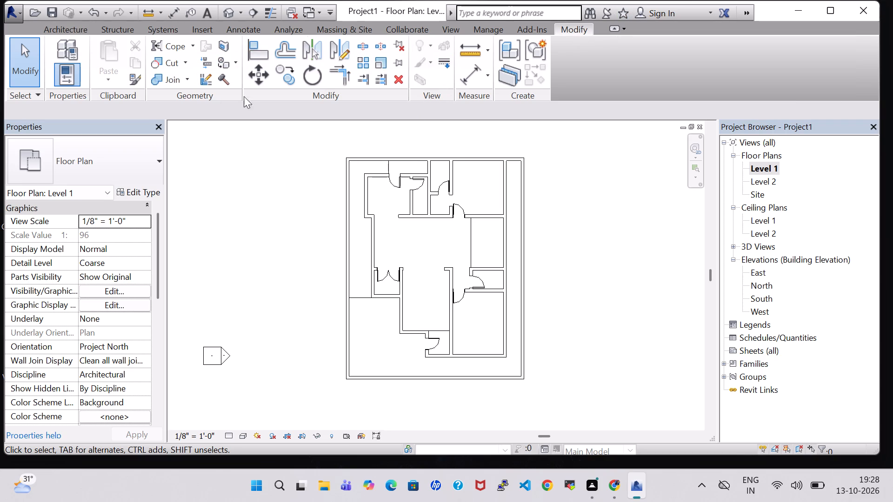
pyautogui.click(361, 46)
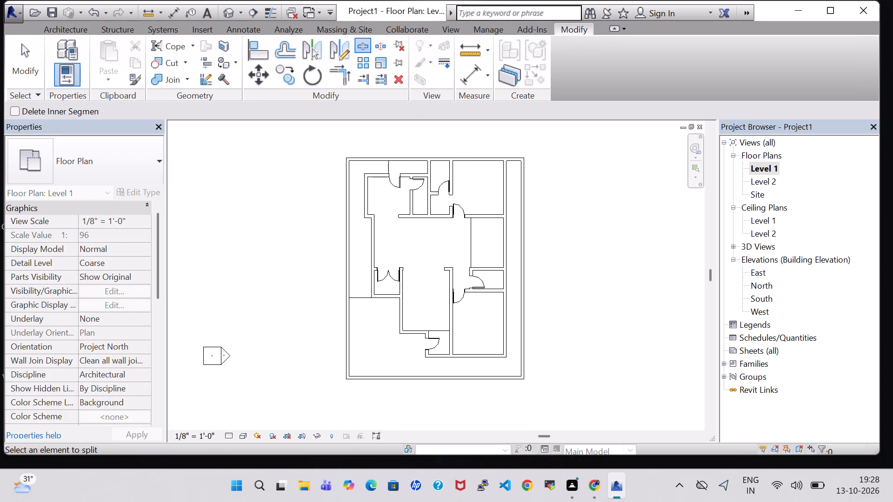
pyautogui.click(356, 378)
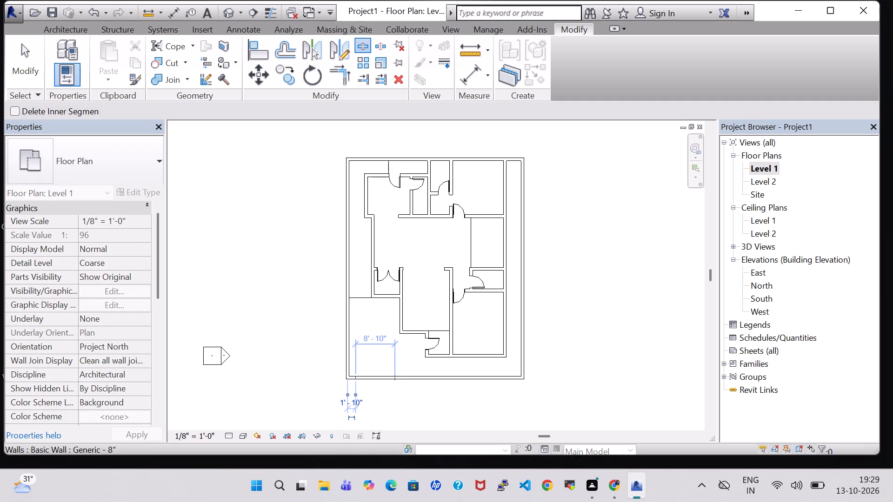
pyautogui.click(395, 377)
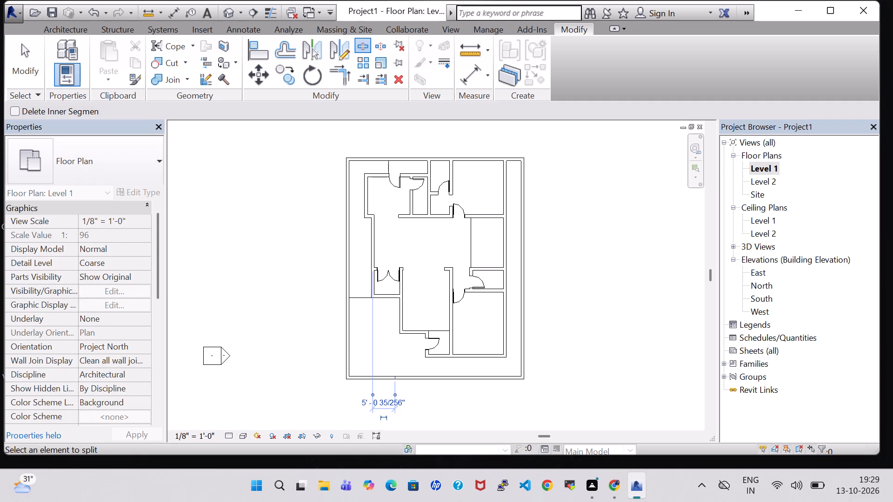
pyautogui.press('Escape')
pyautogui.press('Escape')
pyautogui.click(380, 377)
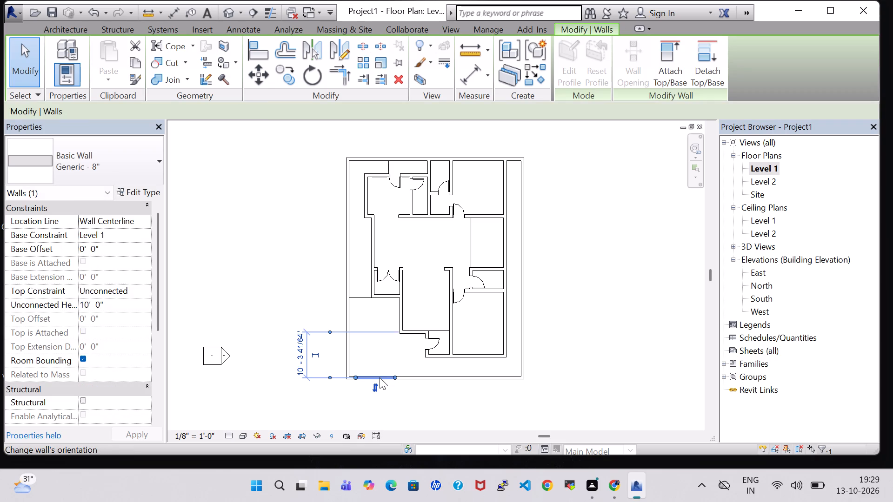
pyautogui.press('Delete')
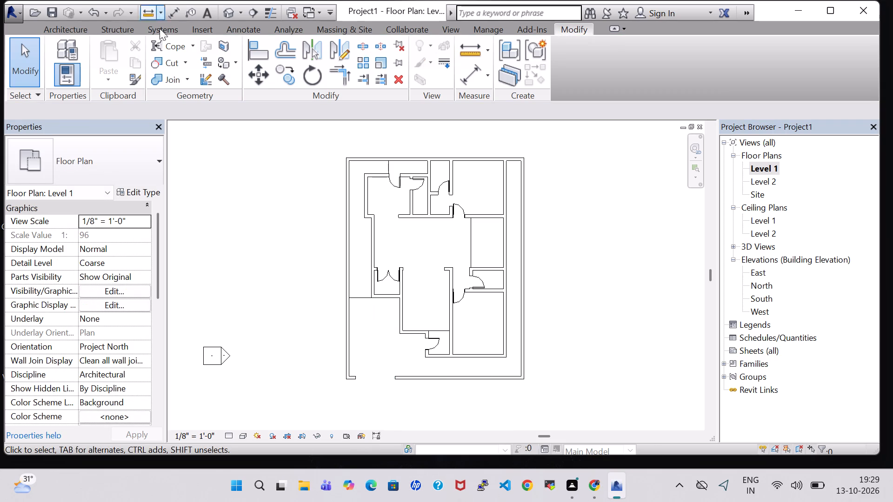
# Split the bottom boundary wall again and delete a segment about 5'-6" long, leaving a pier about 2' wide beside the first opening.
pyautogui.click(362, 43)
pyautogui.scroll(2, 438, 392)
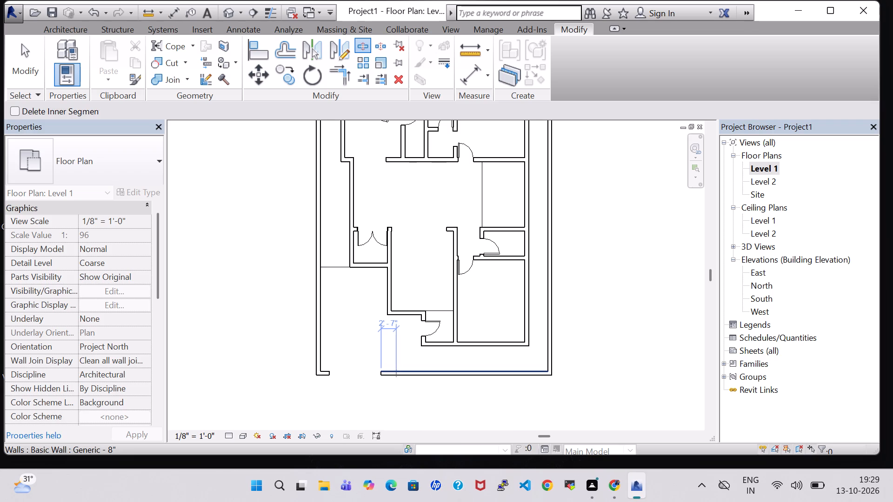
pyautogui.click(393, 373)
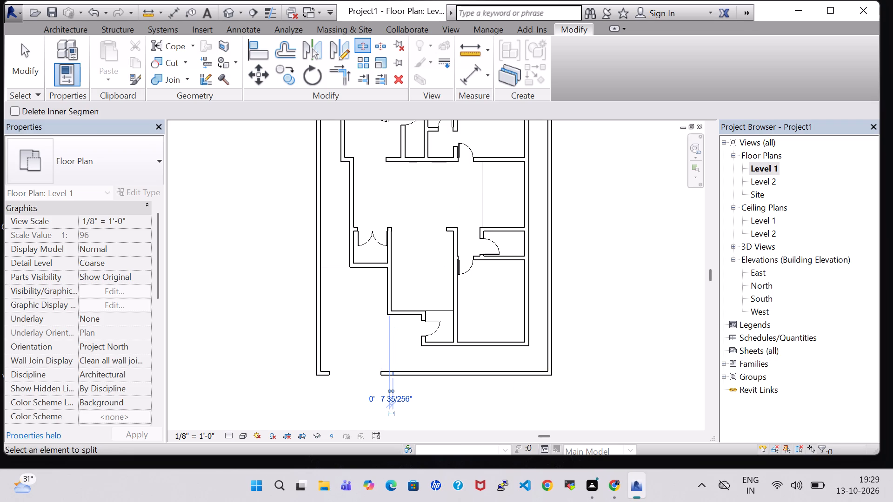
pyautogui.click(425, 374)
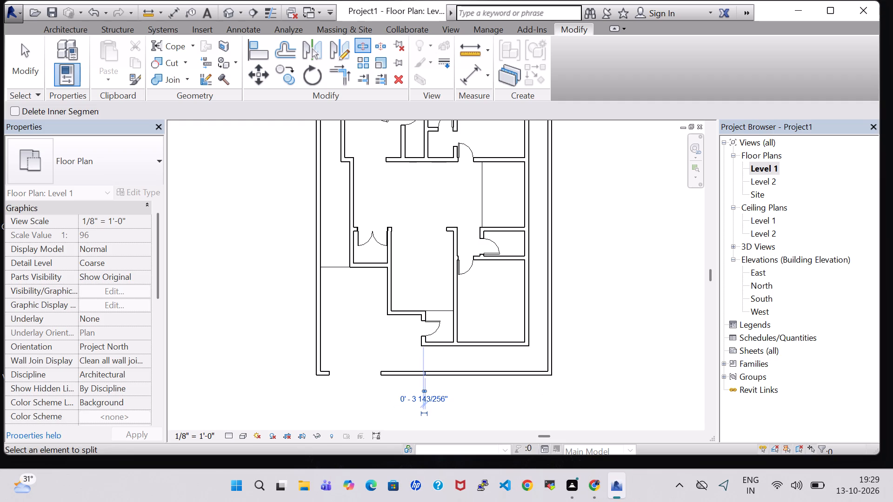
pyautogui.press('Escape')
pyautogui.press('Escape')
pyautogui.click(407, 372)
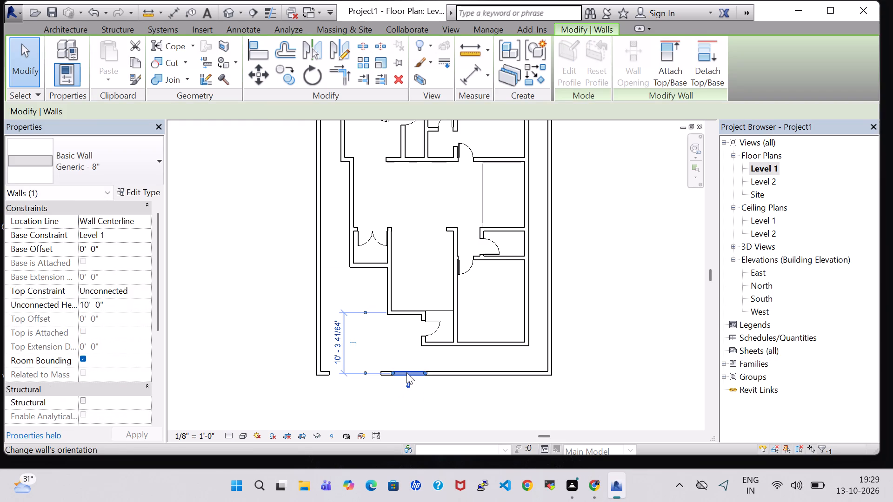
pyautogui.press('Delete')
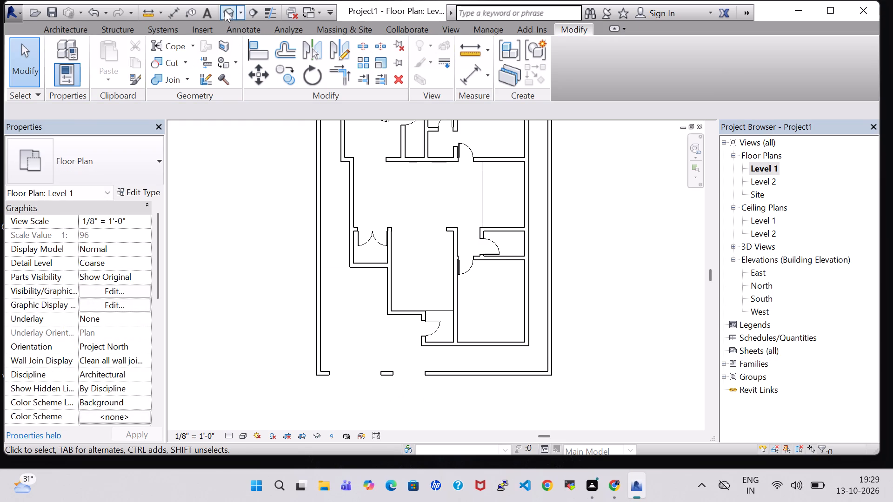
# Return to the 3D view to check the two openings in the front boundary wall.
pyautogui.click(226, 6)
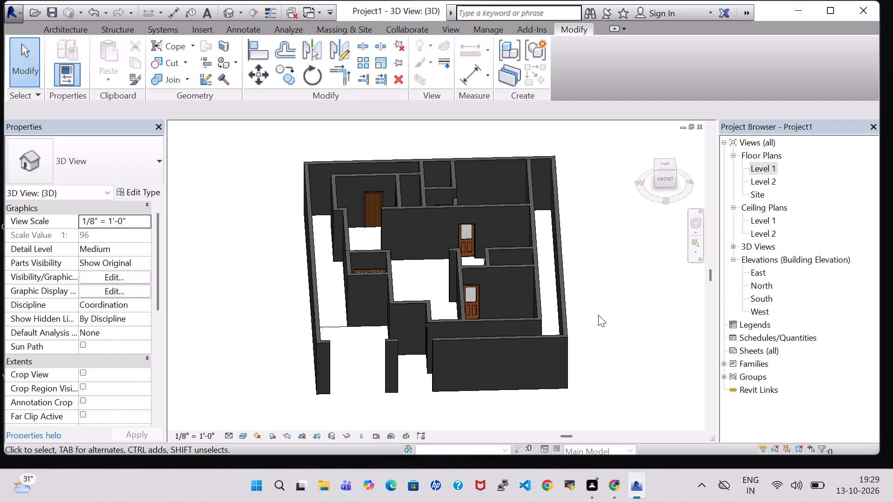
# Examine the front boundary wall openings and interior walls of the 3D model from front, side and top angles.
pyautogui.keyDown('shift'); pyautogui.moveTo(598, 315); pyautogui.dragTo(567, 291, button='middle'); pyautogui.keyUp('shift')
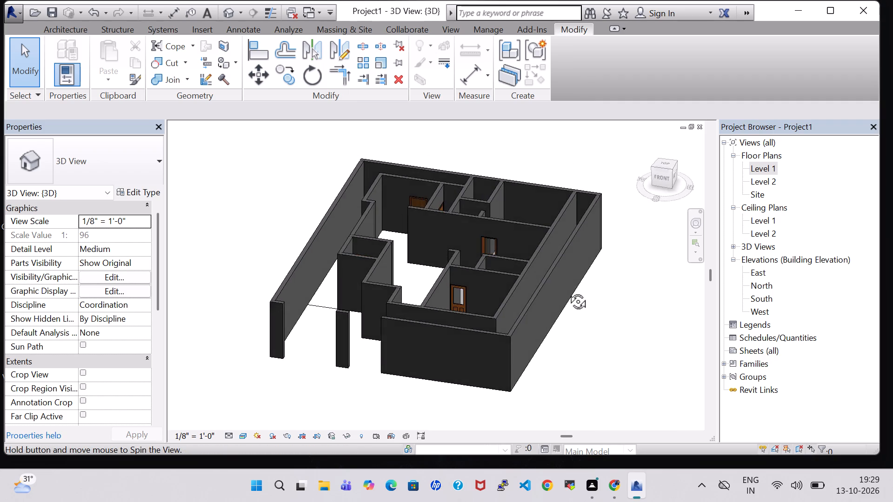
pyautogui.keyDown('shift'); pyautogui.moveTo(567, 291); pyautogui.dragTo(576, 280, button='middle'); pyautogui.keyUp('shift')
pyautogui.keyDown('shift'); pyautogui.moveTo(596, 326); pyautogui.dragTo(618, 290, button='middle'); pyautogui.keyUp('shift')
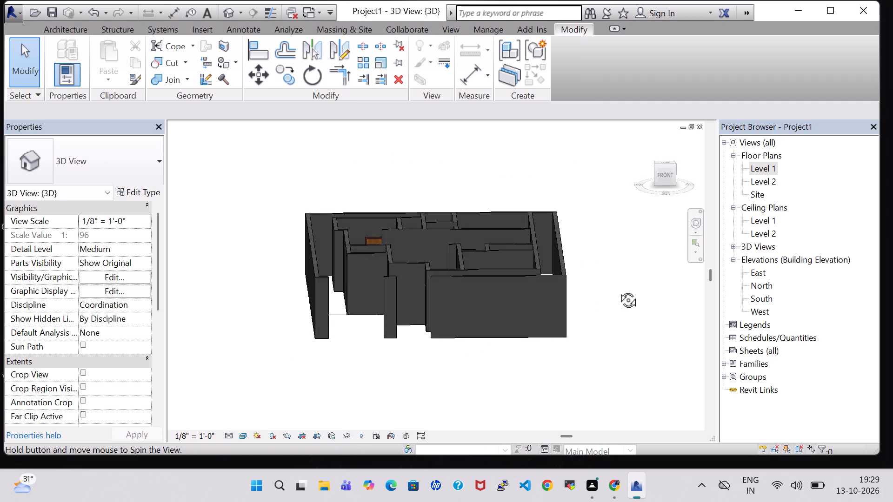
pyautogui.keyDown('shift'); pyautogui.moveTo(618, 290); pyautogui.dragTo(614, 280, button='middle'); pyautogui.keyUp('shift')
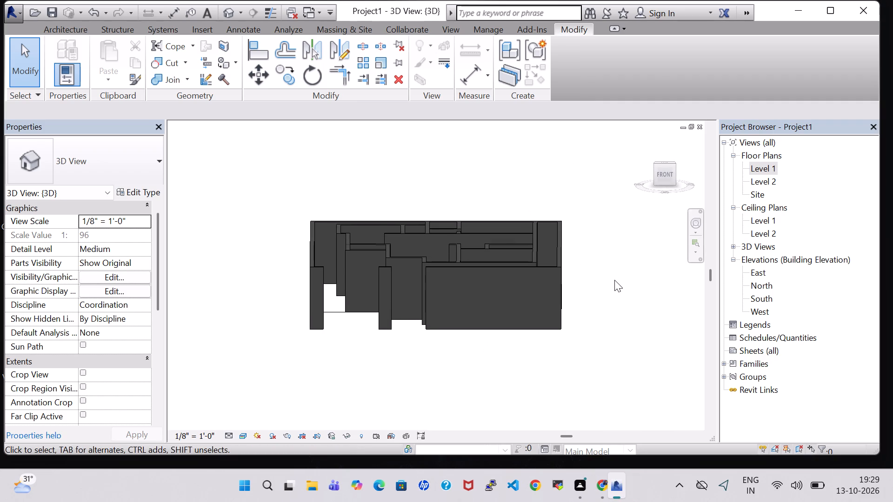
pyautogui.moveTo(613, 280); pyautogui.dragTo(611, 397, button='middle')
pyautogui.keyDown('shift'); pyautogui.scroll(-1, 615, 383); pyautogui.keyUp('shift')
pyautogui.scroll(1, 611, 366)
pyautogui.keyDown('shift'); pyautogui.moveTo(611, 366); pyautogui.dragTo(611, 414, button='middle'); pyautogui.keyUp('shift')
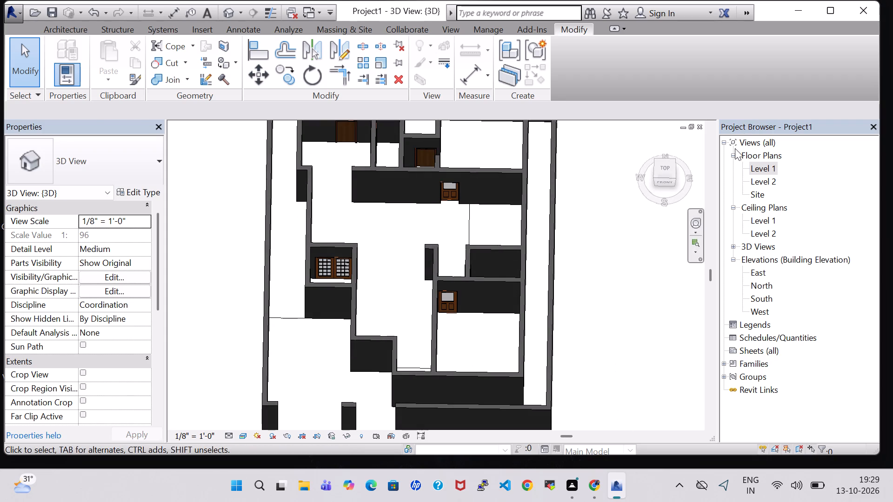
# On the Level 1 plan, draw a vertical room separation line from the stepped wall's outer corner down to the pier between the two openings.
pyautogui.doubleClick(773, 168)
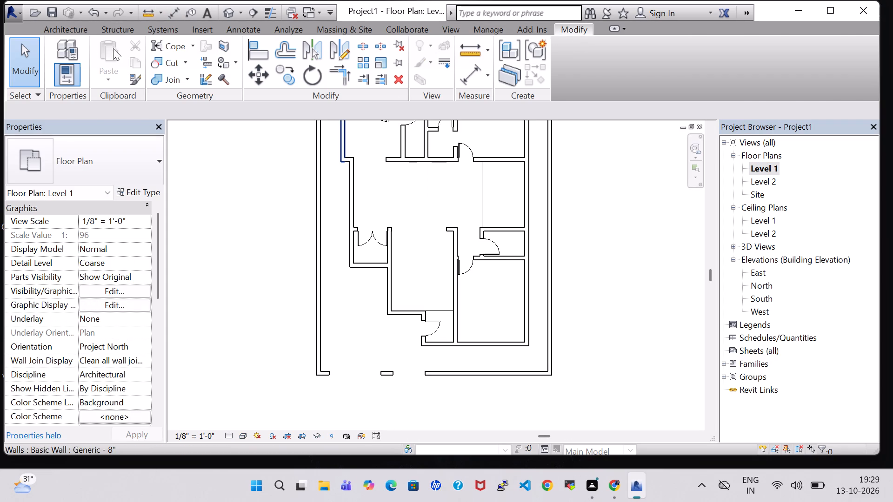
pyautogui.click(78, 29)
pyautogui.click(473, 61)
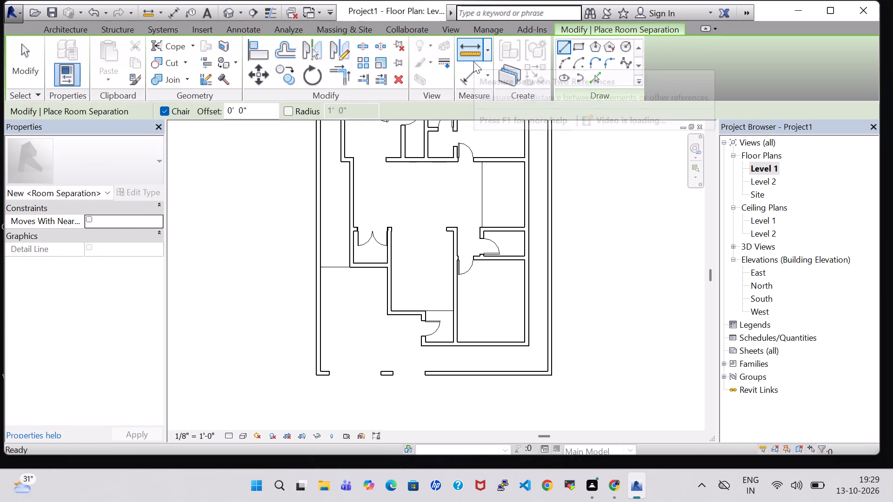
pyautogui.scroll(2, 377, 326)
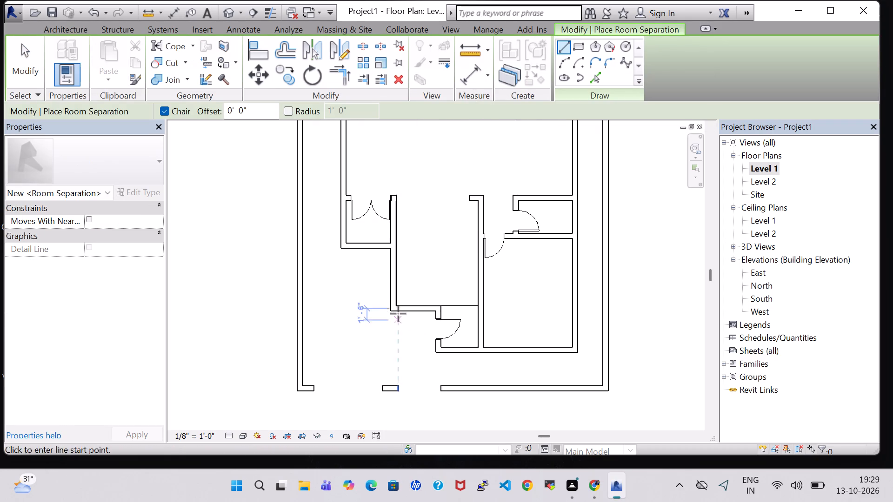
pyautogui.scroll(5, 391, 314)
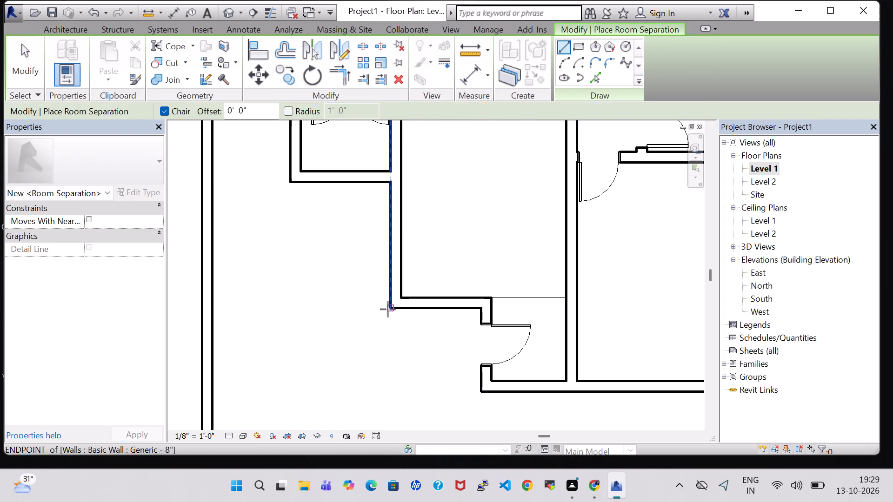
pyautogui.click(389, 309)
pyautogui.moveTo(395, 351); pyautogui.dragTo(400, 267, button='middle')
pyautogui.click(393, 372)
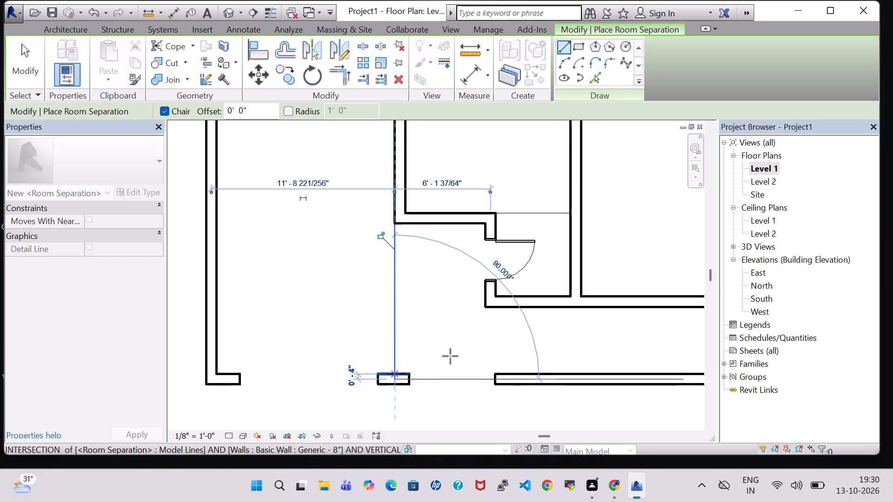
pyautogui.press('Escape')
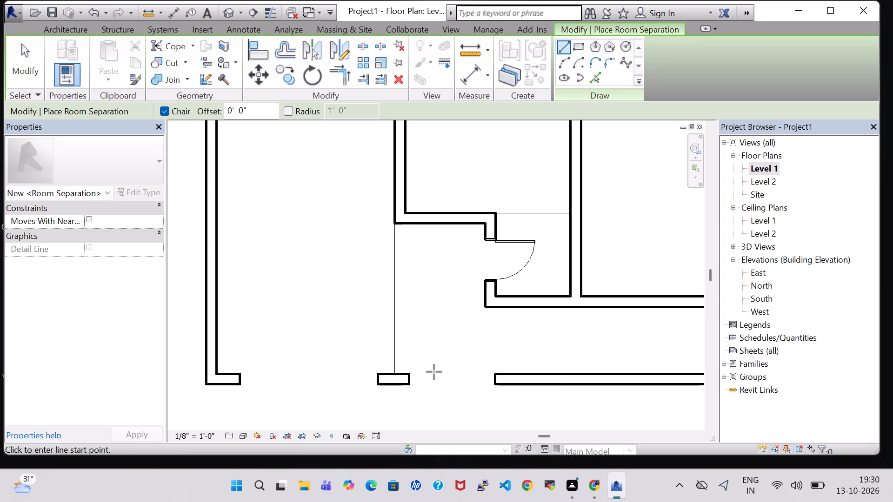
# Draw a 5'-6" room separation line across the opening between the pier and the long bottom boundary wall.
pyautogui.click(408, 378)
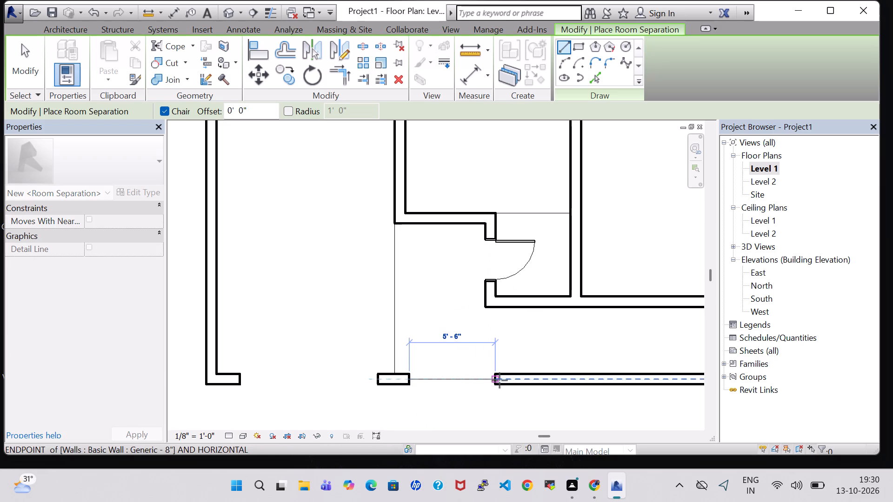
pyautogui.click(497, 380)
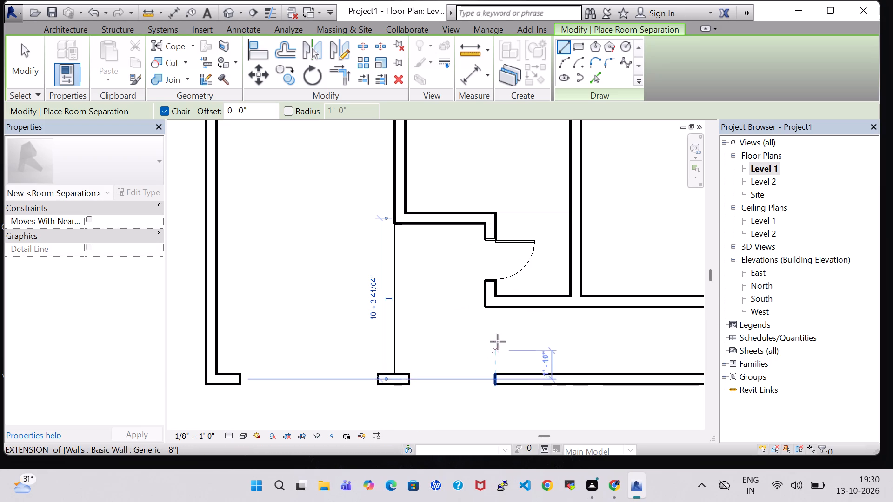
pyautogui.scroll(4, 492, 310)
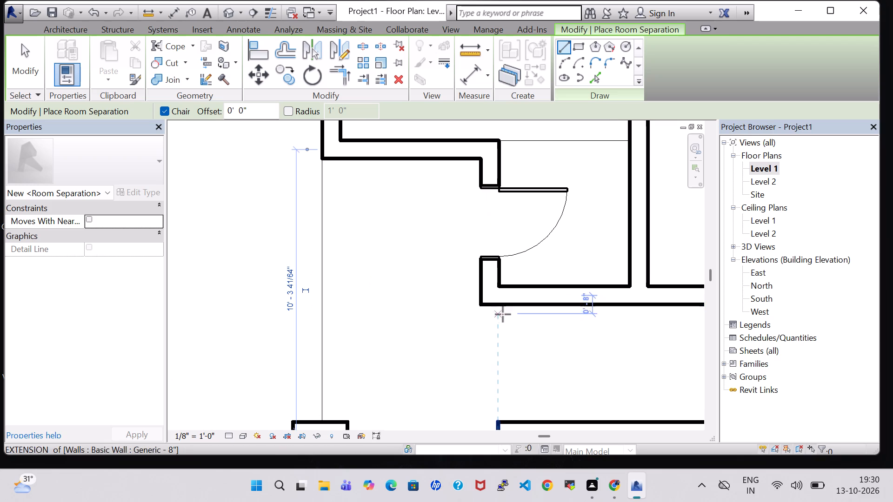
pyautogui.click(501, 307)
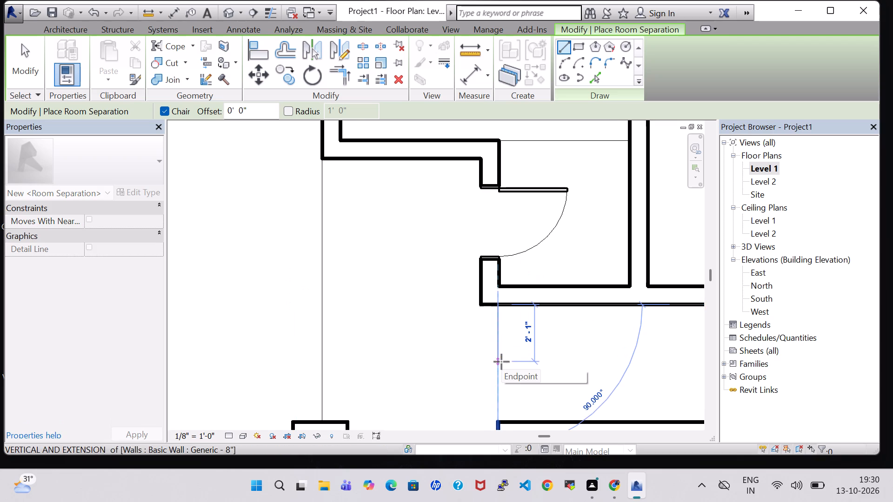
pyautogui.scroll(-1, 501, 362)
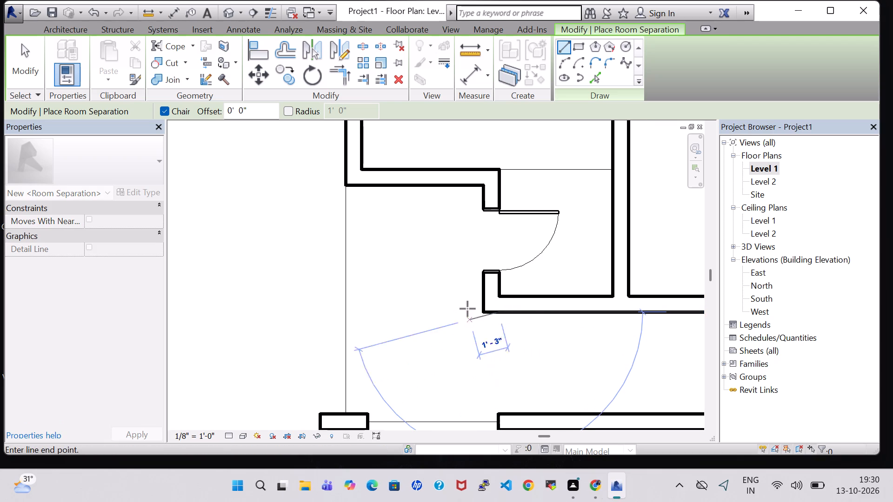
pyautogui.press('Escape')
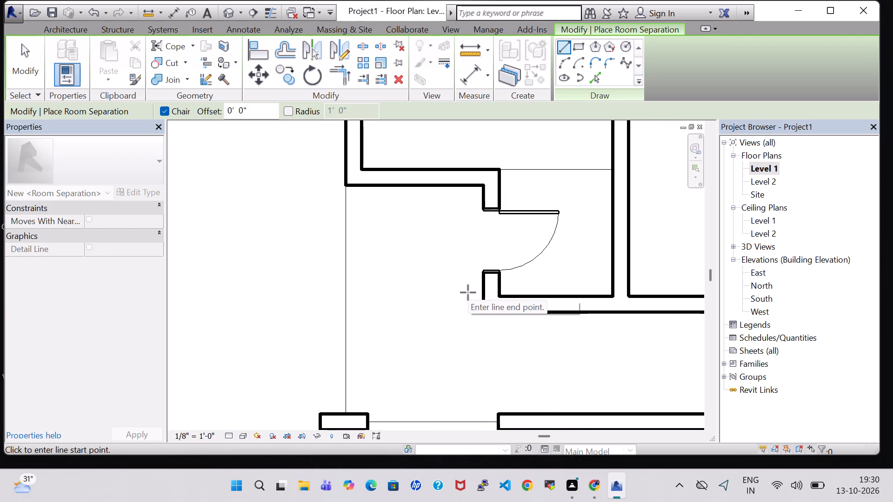
# Draw a vertical room separation line about 4'-7" long from the long bottom boundary wall's left end up to the house's bottom wall.
pyautogui.scroll(-1, 457, 315)
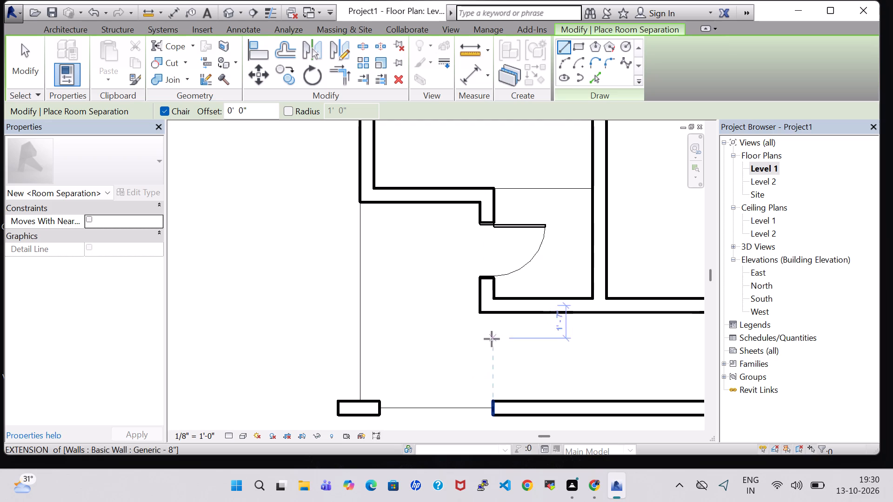
pyautogui.click(495, 408)
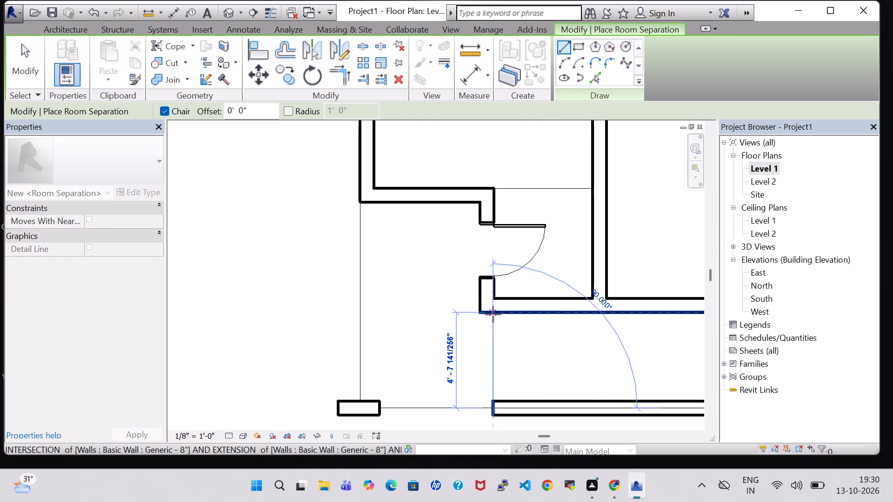
pyautogui.click(493, 314)
pyautogui.press('Escape')
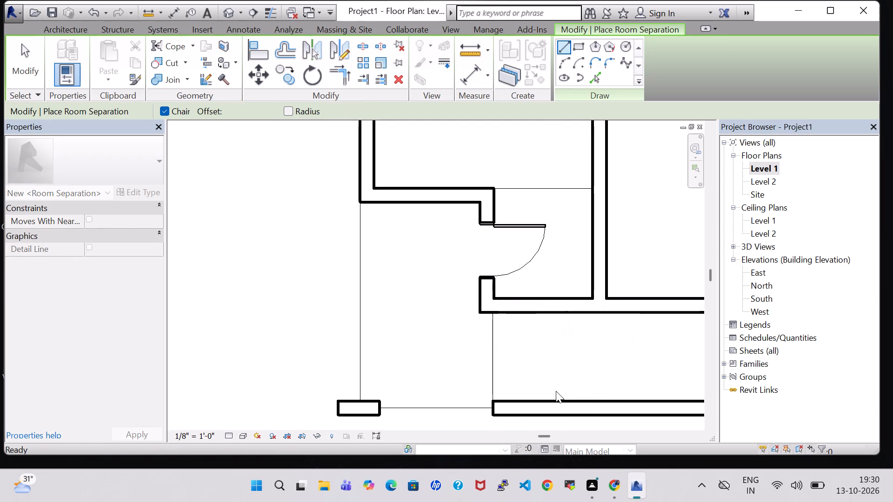
pyautogui.press('Escape')
# Draw a room separation line across the wider opening, from the short left wall stub to the pier in the bottom boundary wall.
pyautogui.scroll(-3, 407, 344)
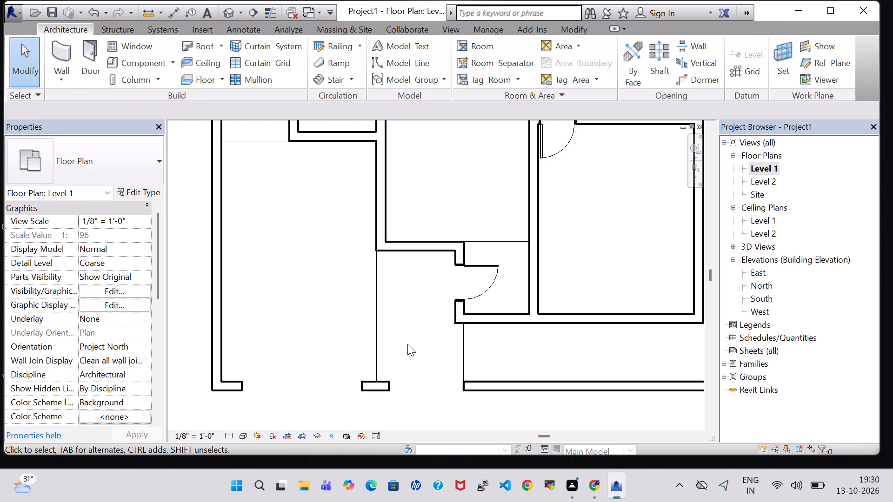
pyautogui.click(494, 58)
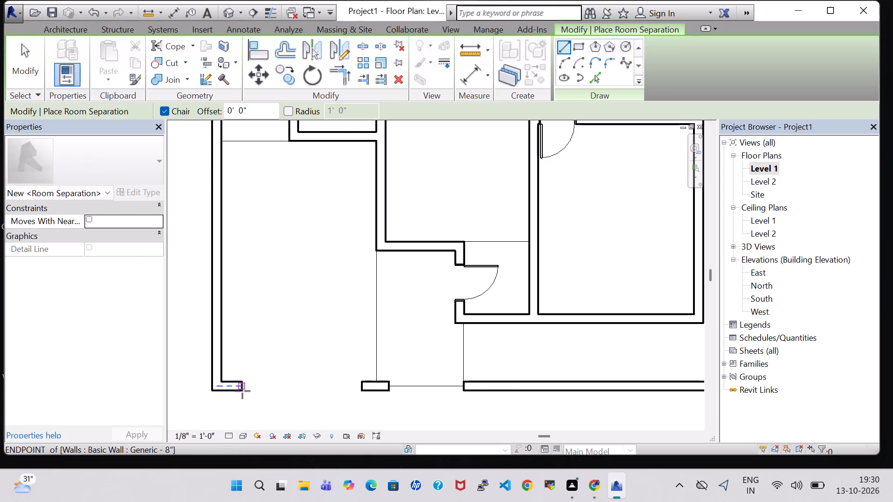
pyautogui.click(241, 385)
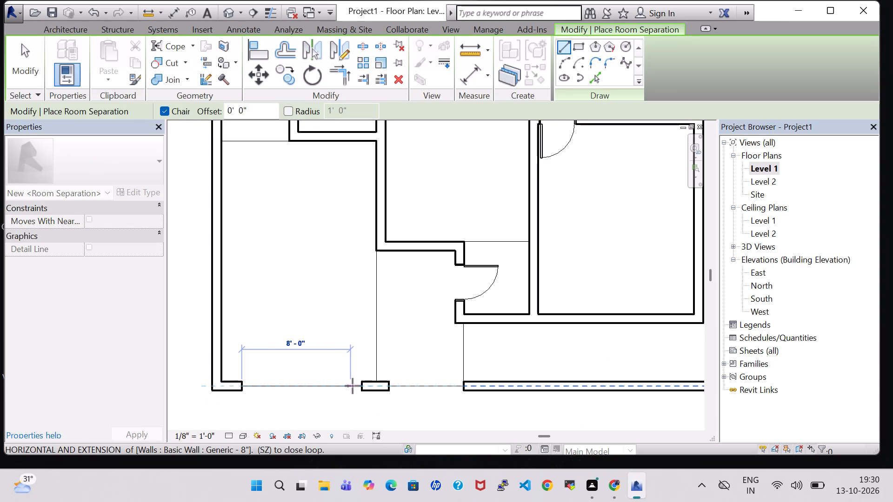
pyautogui.click(366, 386)
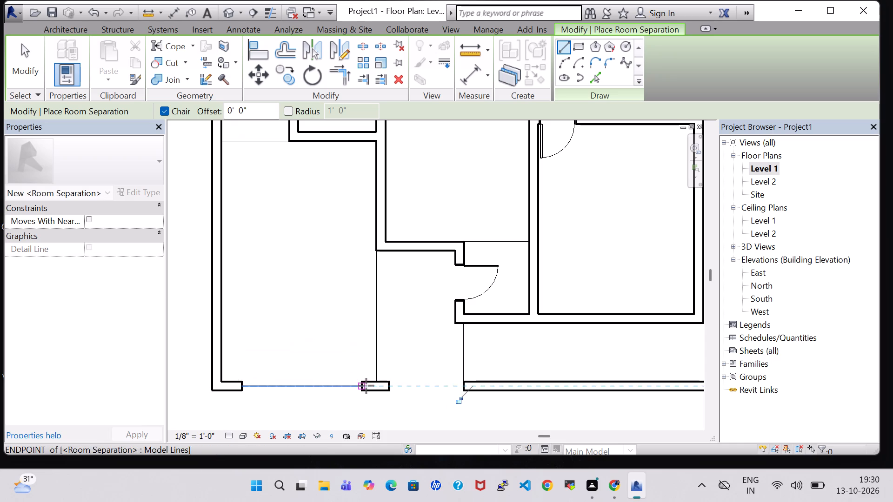
pyautogui.press('Escape')
pyautogui.press('Escape')
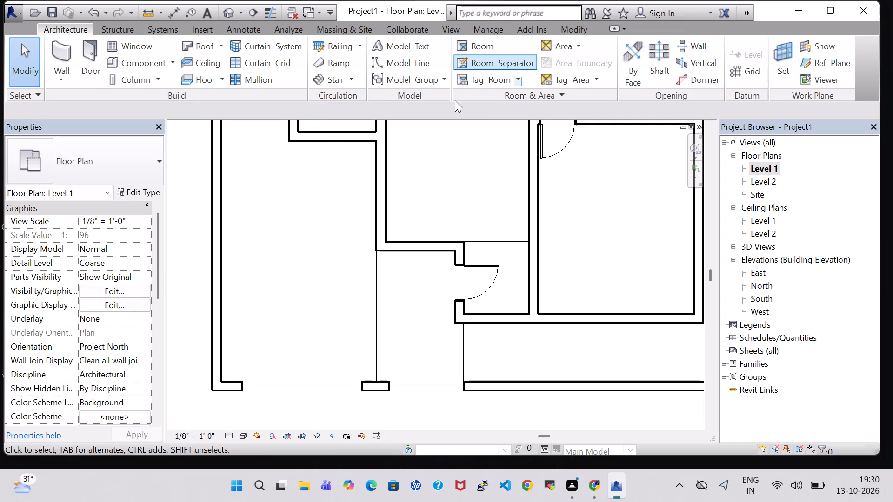
# Review the whole Level 1 plan, checking its rooms, doors and separation lines from the bottom boundary wall to the top.
pyautogui.click(187, 200)
pyautogui.scroll(-1, 201, 205)
pyautogui.scroll(-1, 348, 271)
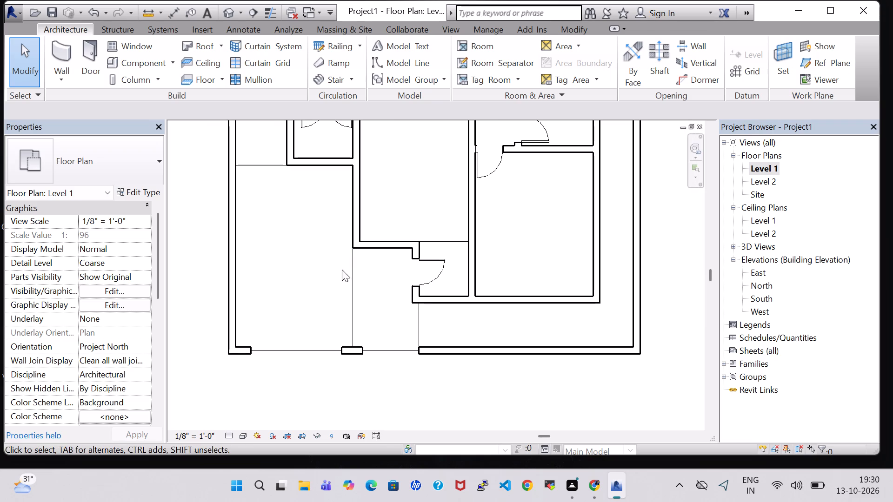
pyautogui.moveTo(438, 204); pyautogui.dragTo(438, 246, button='middle')
pyautogui.scroll(-1, 438, 246)
pyautogui.moveTo(648, 219); pyautogui.dragTo(619, 241, button='middle')
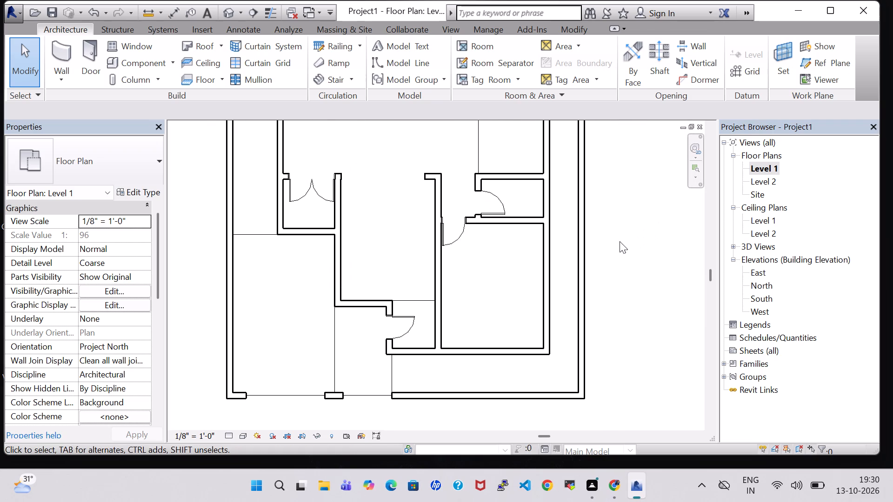
pyautogui.moveTo(620, 246); pyautogui.dragTo(620, 251, button='middle')
pyautogui.scroll(-1, 620, 246)
pyautogui.moveTo(623, 249); pyautogui.dragTo(606, 289, button='middle')
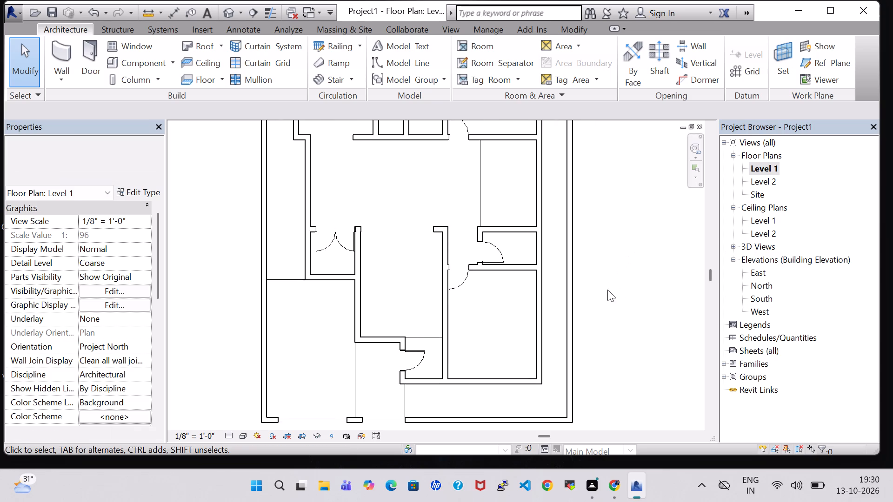
pyautogui.scroll(-2, 613, 249)
pyautogui.moveTo(613, 244); pyautogui.dragTo(595, 283, button='middle')
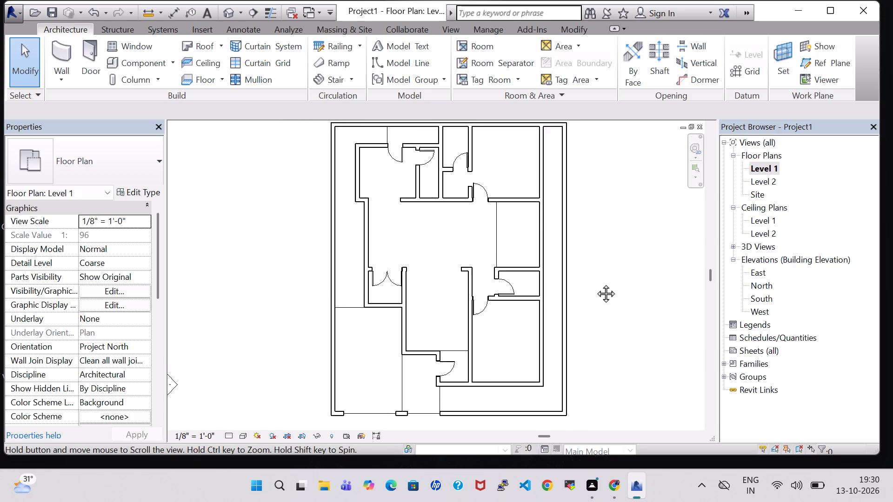
pyautogui.moveTo(595, 283); pyautogui.dragTo(592, 314, button='middle')
pyautogui.scroll(-1, 593, 311)
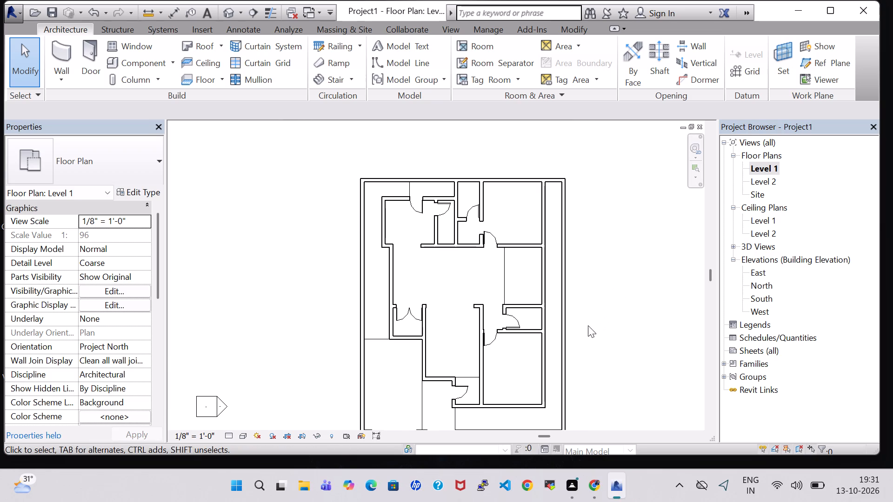
# Duplicate the right boundary wall's Generic - 8" type as a new wall type named INNER WALL.
pyautogui.click(562, 323)
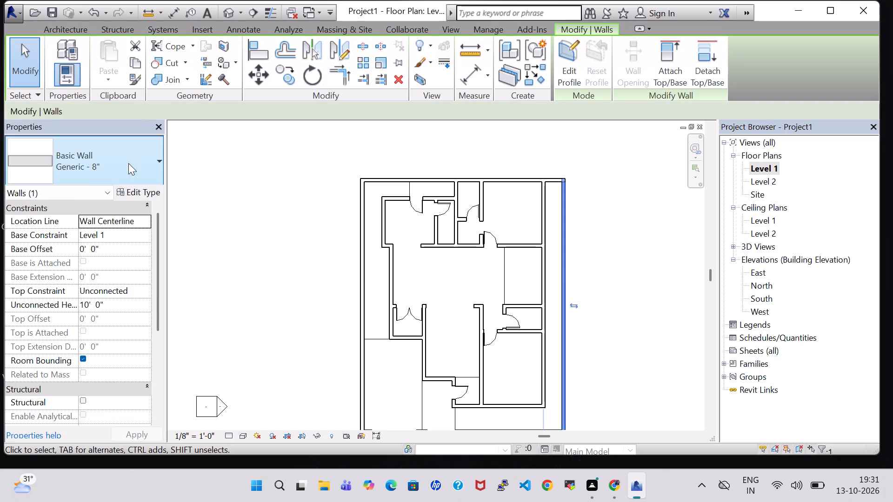
pyautogui.click(138, 189)
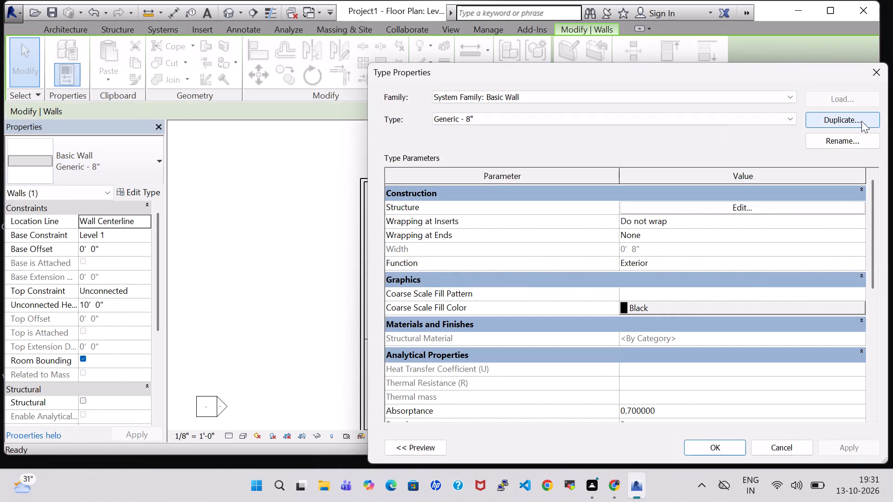
pyautogui.click(861, 121)
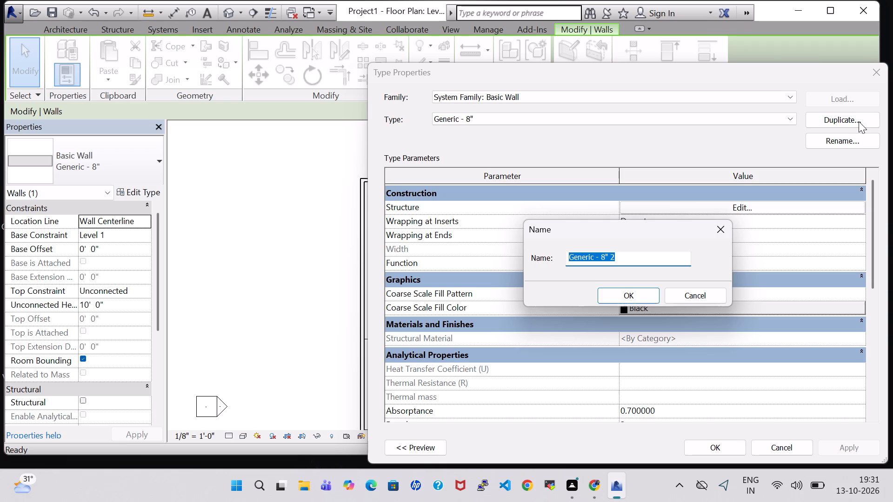
pyautogui.press('BackSpace')
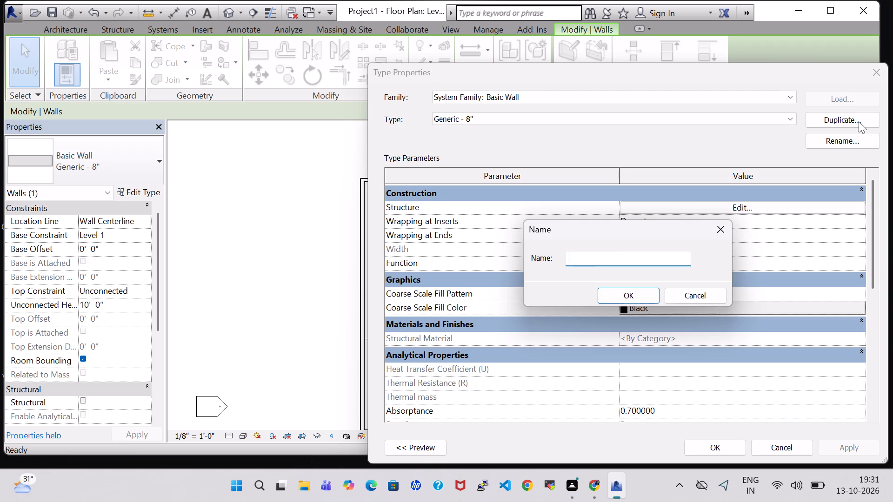
pyautogui.write('INNER')
pyautogui.press('space')
pyautogui.write('WALL')
pyautogui.press('Return')
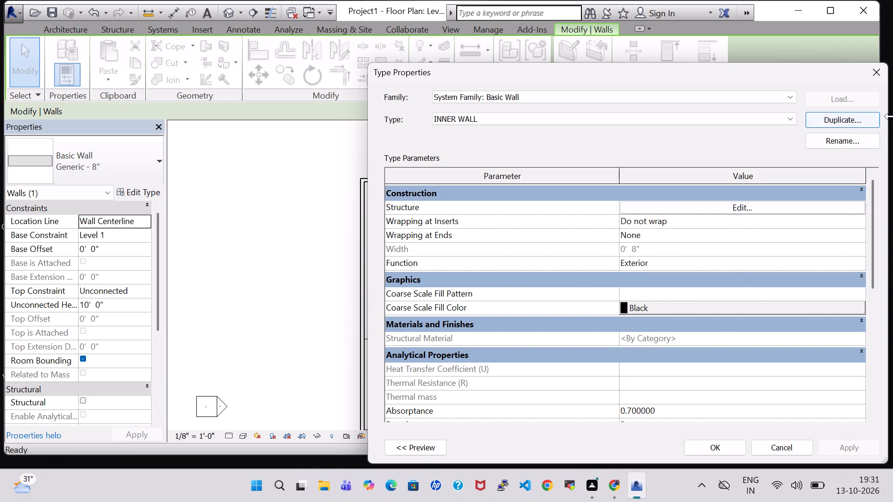
# Set the INNER WALL type's structure layer thickness to 6" and apply the edited type.
pyautogui.click(752, 205)
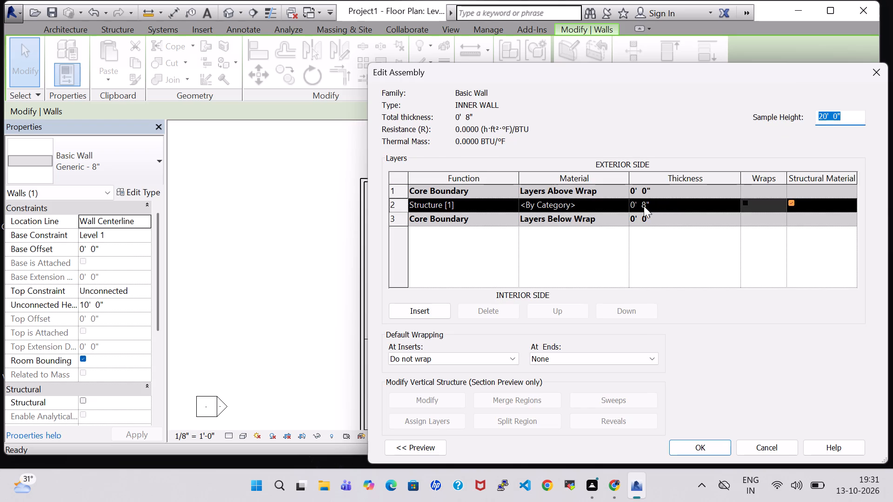
pyautogui.click(647, 206)
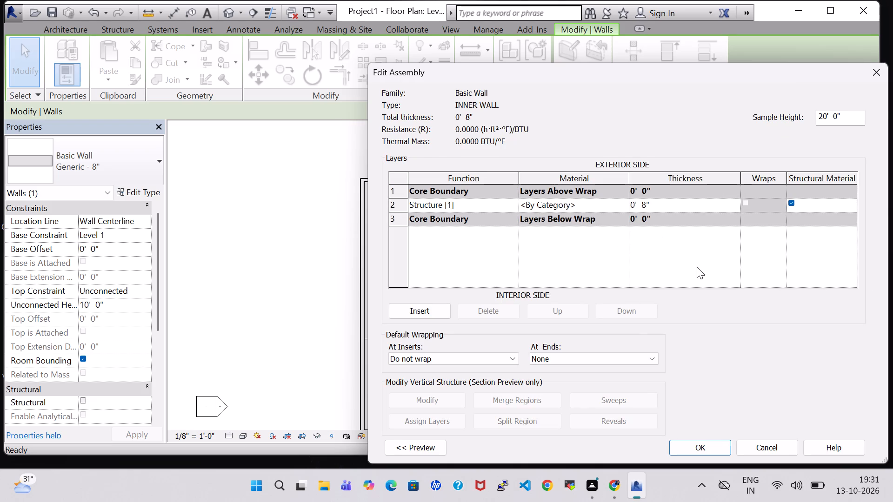
pyautogui.press('BackSpace')
pyautogui.press('6')
pyautogui.press('Return')
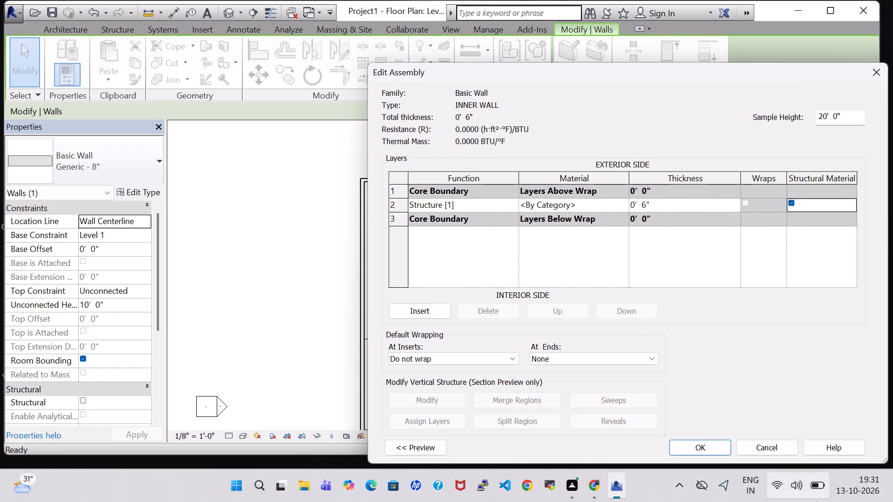
pyautogui.click(688, 441)
pyautogui.click(731, 449)
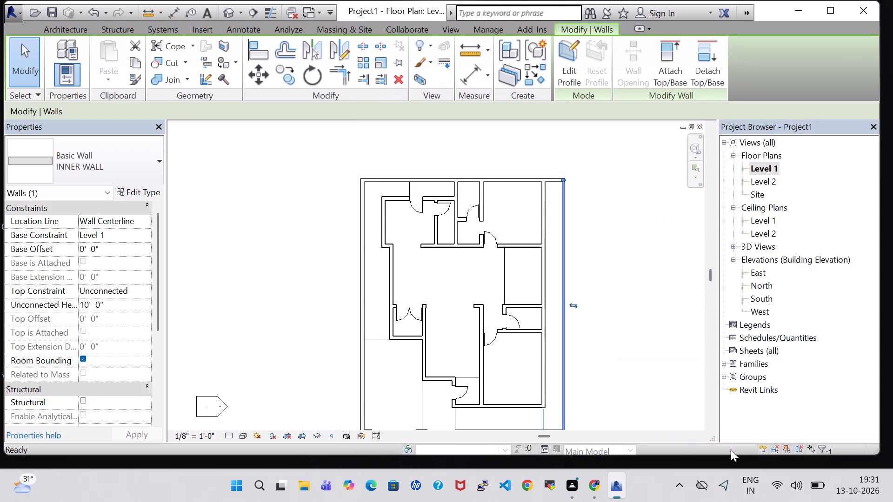
# Change the bottom boundary wall's three pieces, the long wall, the pier and the short left stub, to the INNER WALL type.
pyautogui.click(628, 323)
pyautogui.moveTo(628, 323); pyautogui.dragTo(624, 275, button='middle')
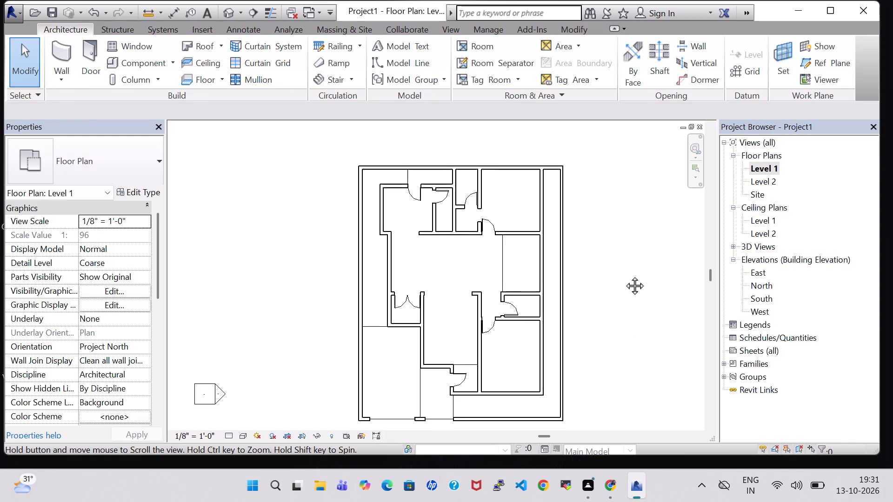
pyautogui.moveTo(624, 275); pyautogui.dragTo(624, 273, button='middle')
pyautogui.click(496, 390)
pyautogui.click(496, 384)
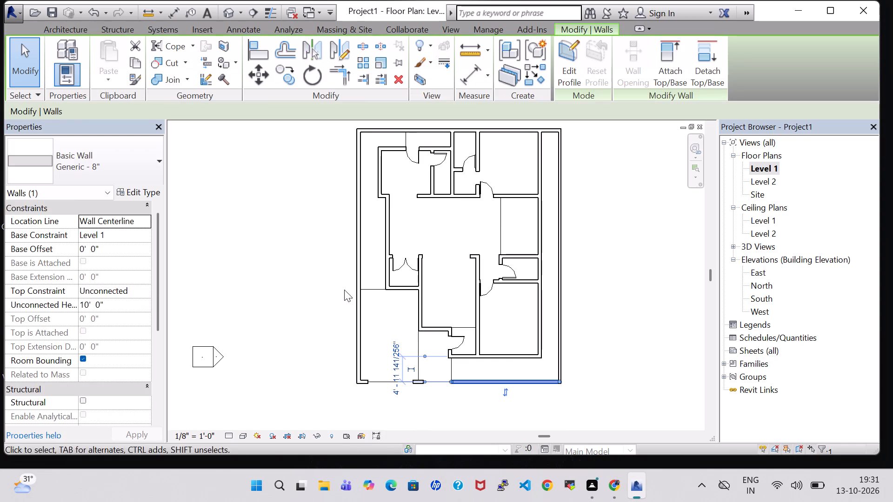
pyautogui.click(127, 152)
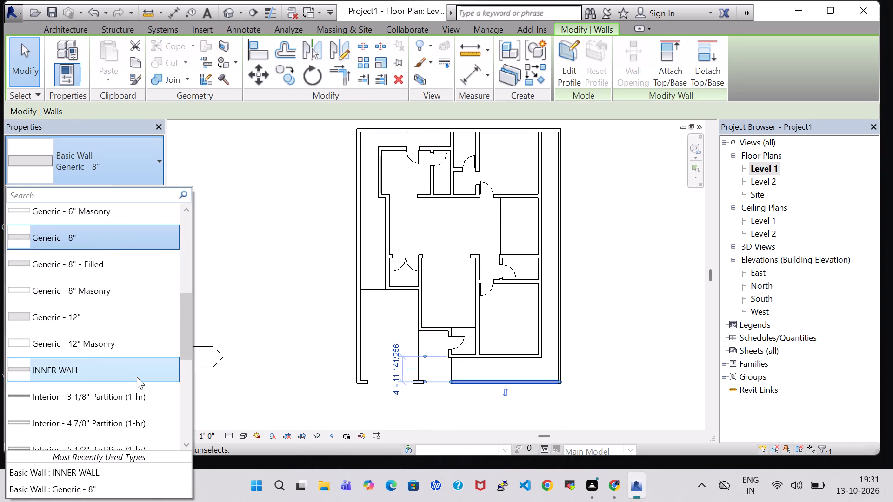
pyautogui.click(87, 374)
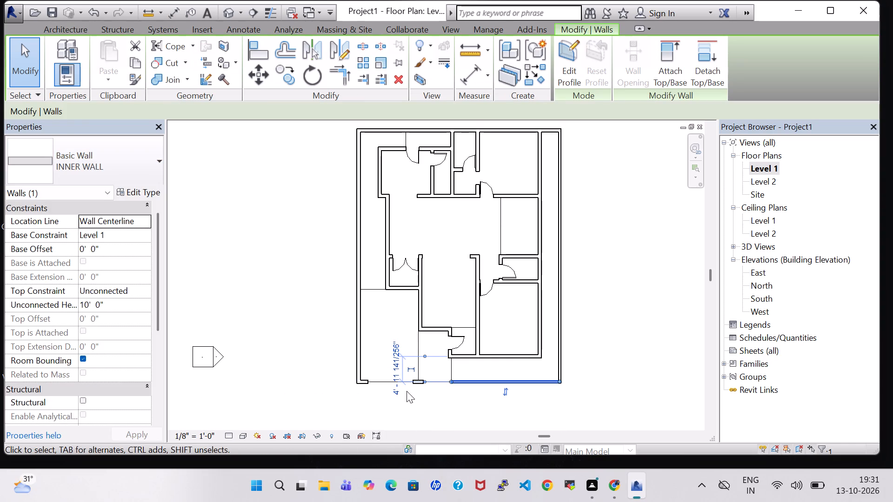
pyautogui.click(368, 382)
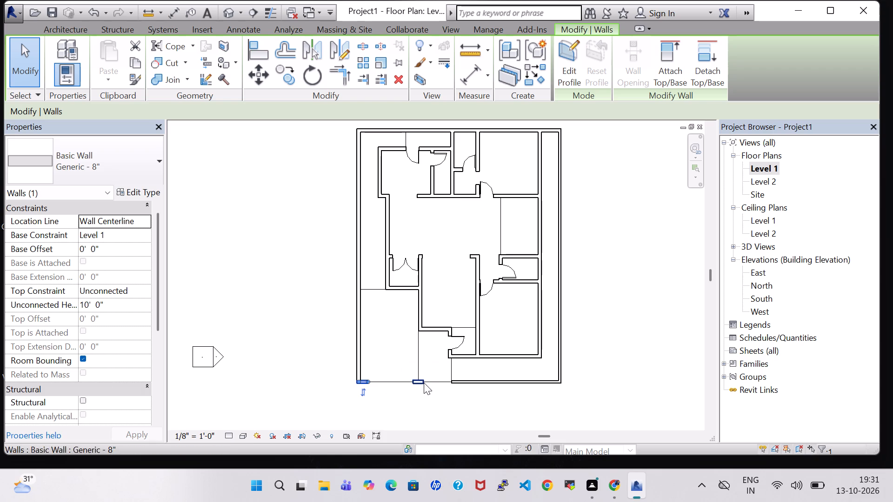
pyautogui.click(417, 379)
pyautogui.click(73, 158)
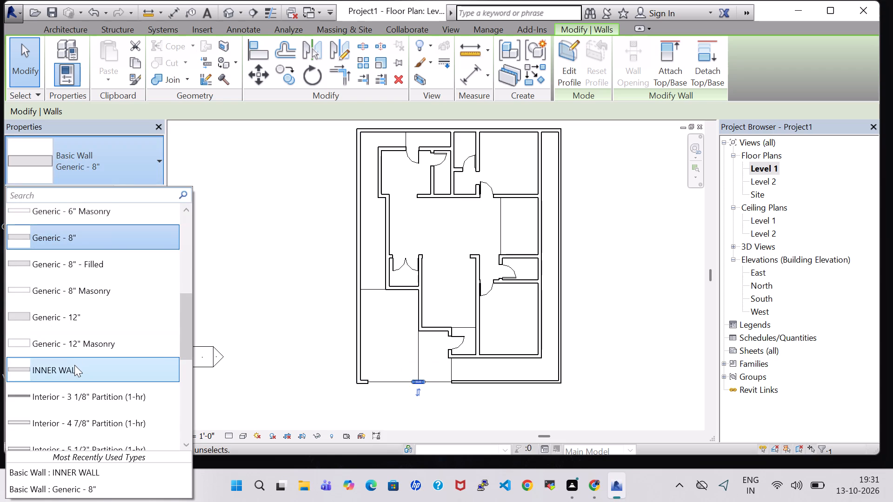
pyautogui.click(74, 365)
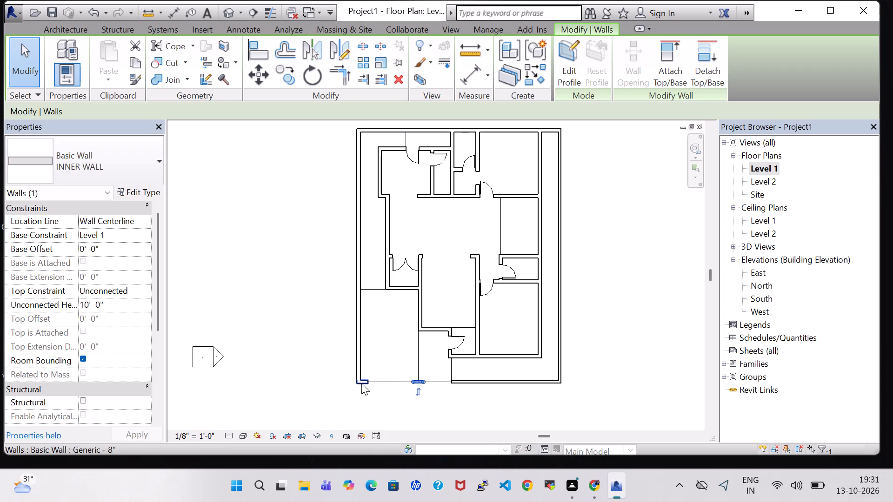
pyautogui.click(361, 383)
pyautogui.click(65, 166)
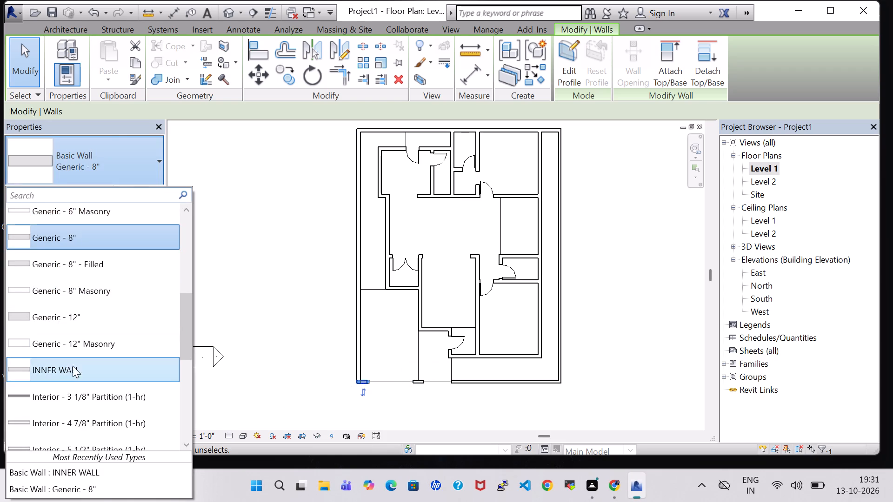
pyautogui.click(78, 377)
# Change the left and top boundary walls to the INNER WALL type.
pyautogui.click(359, 328)
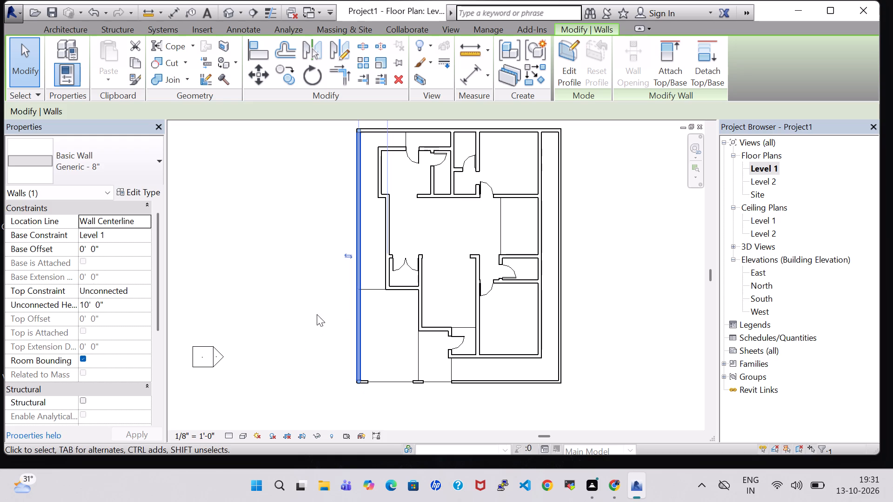
pyautogui.click(128, 157)
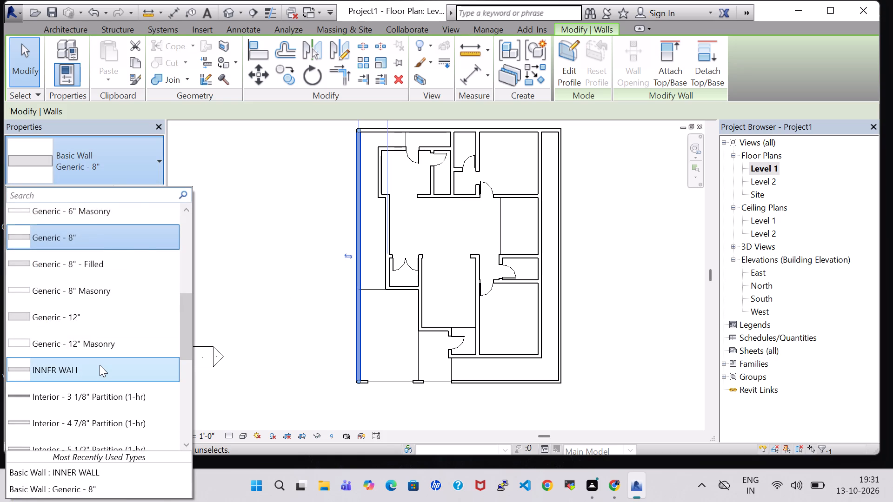
pyautogui.click(100, 365)
pyautogui.moveTo(260, 245); pyautogui.dragTo(251, 285, button='middle')
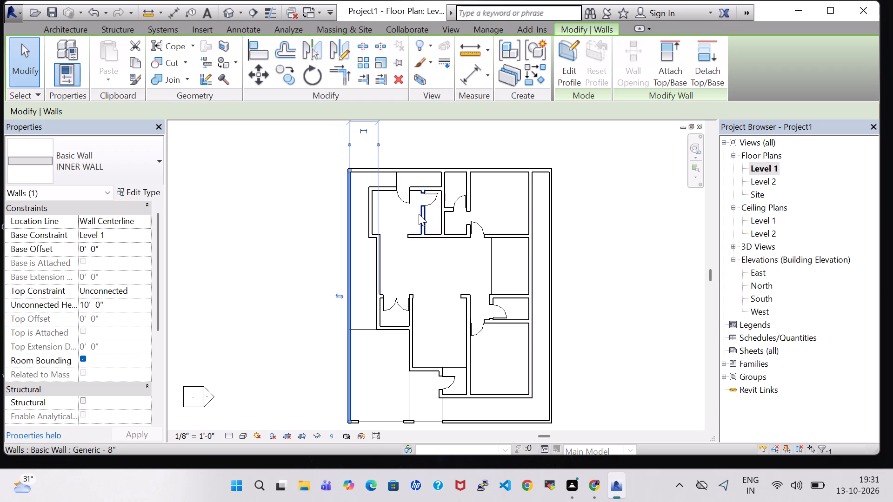
pyautogui.click(412, 168)
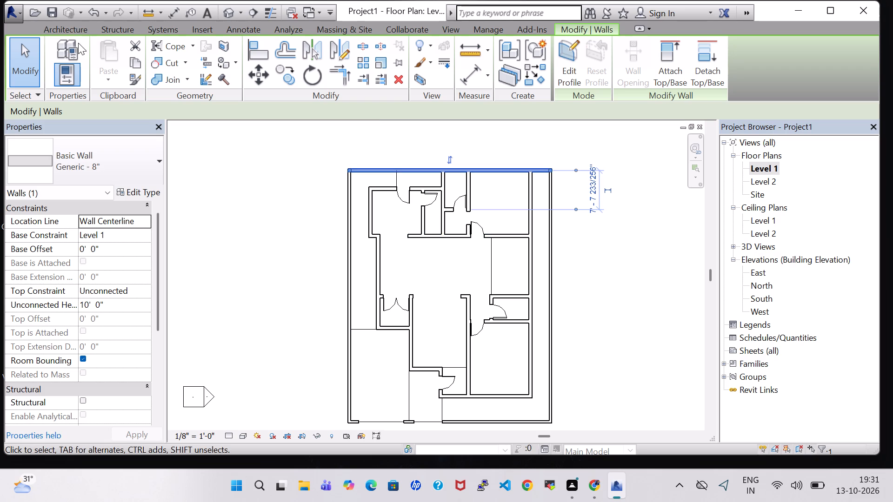
pyautogui.click(120, 190)
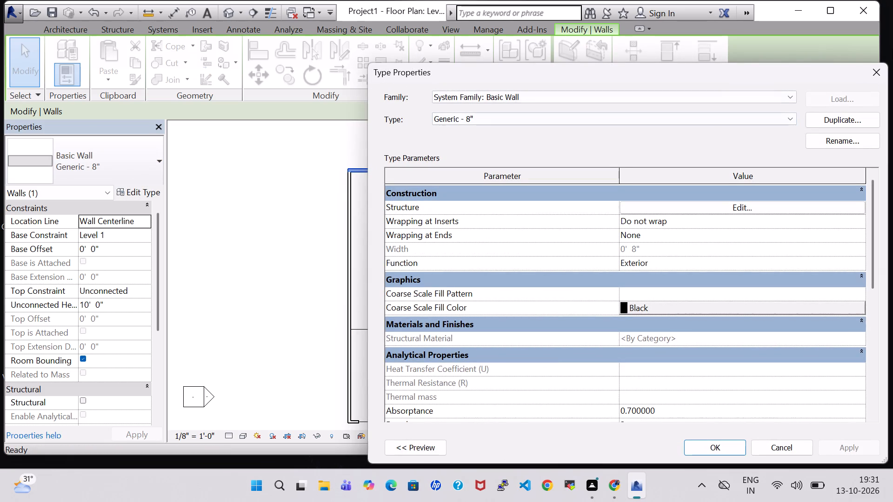
pyautogui.click(881, 73)
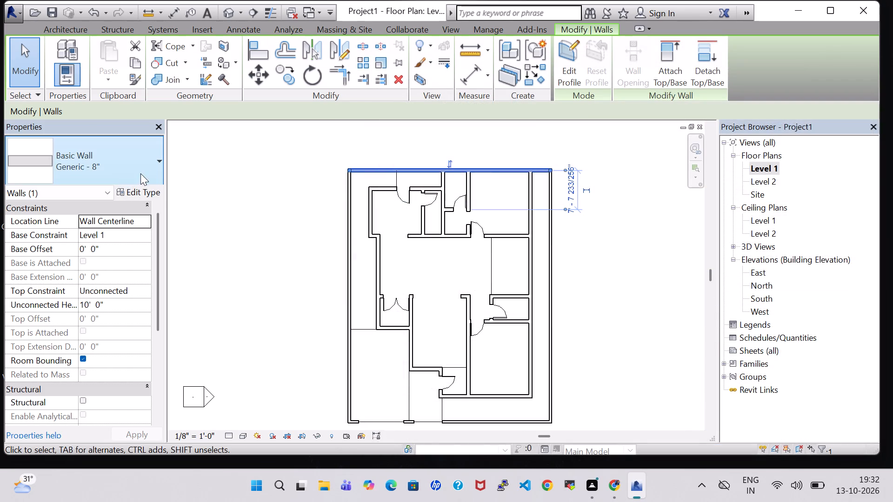
pyautogui.click(151, 160)
pyautogui.click(92, 376)
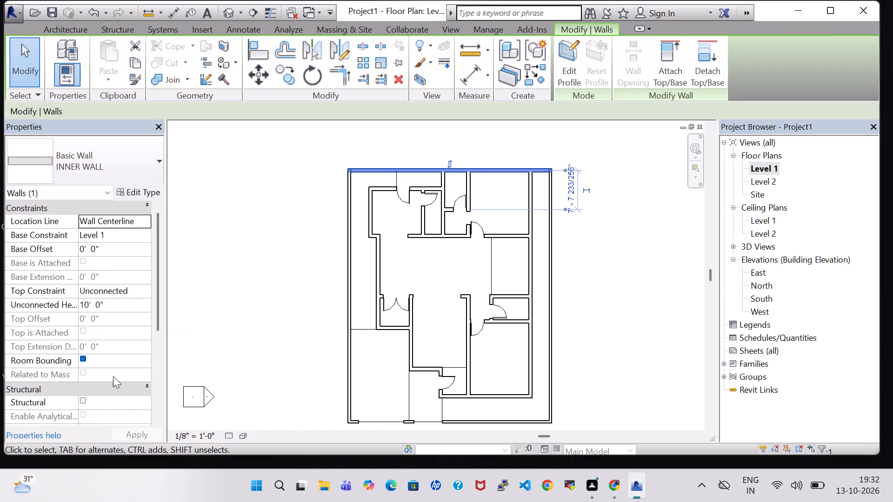
pyautogui.click(227, 268)
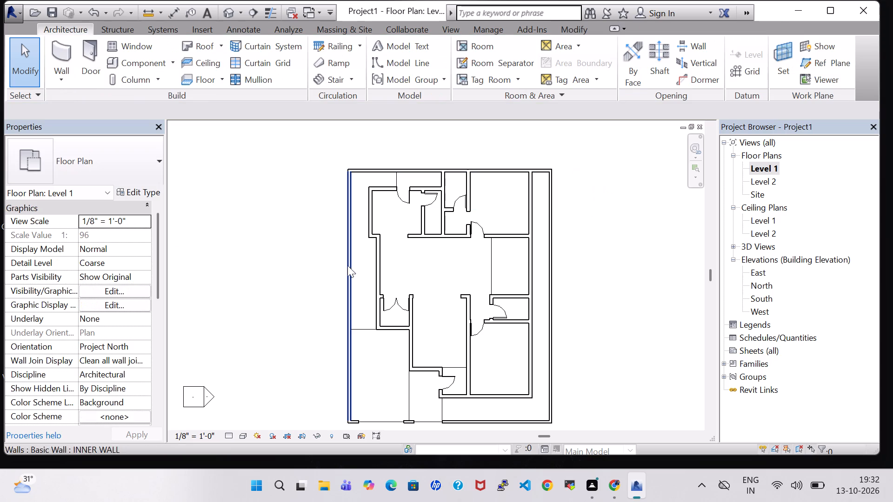
# Change the three vertical partitions enclosing the two small rooms near the top boundary wall to the INNER WALL type.
pyautogui.click(370, 213)
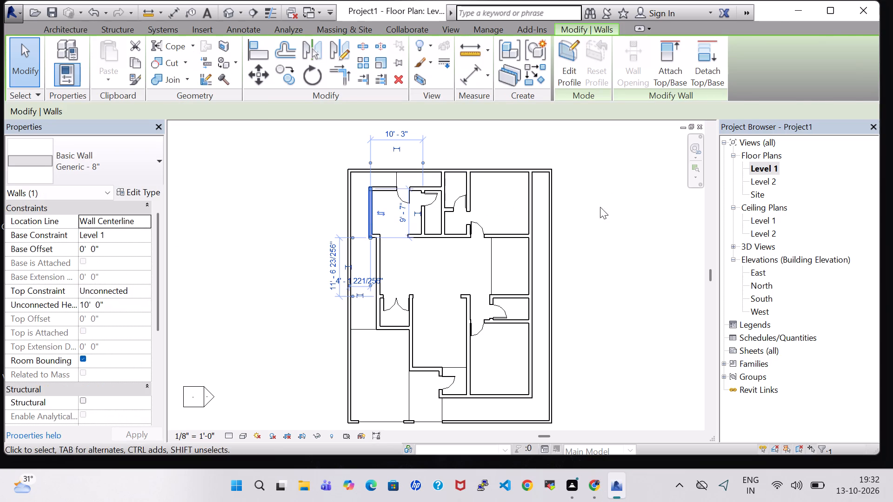
pyautogui.click(620, 211)
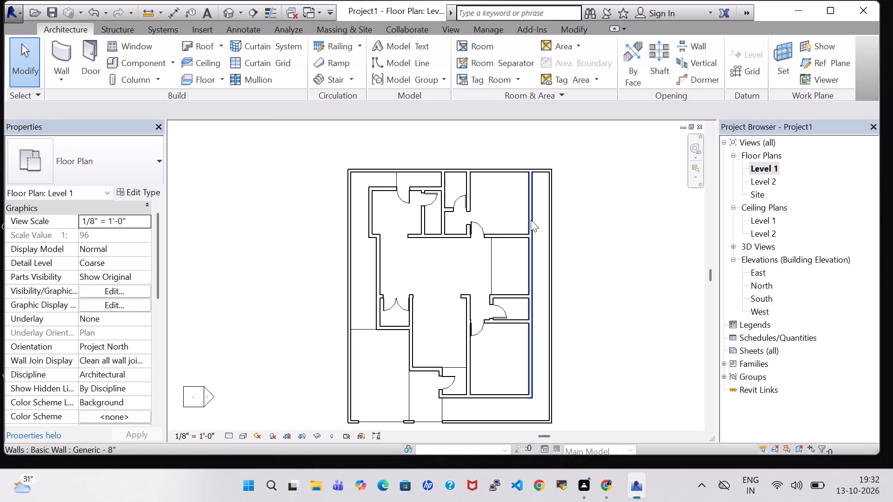
pyautogui.click(427, 214)
pyautogui.click(119, 163)
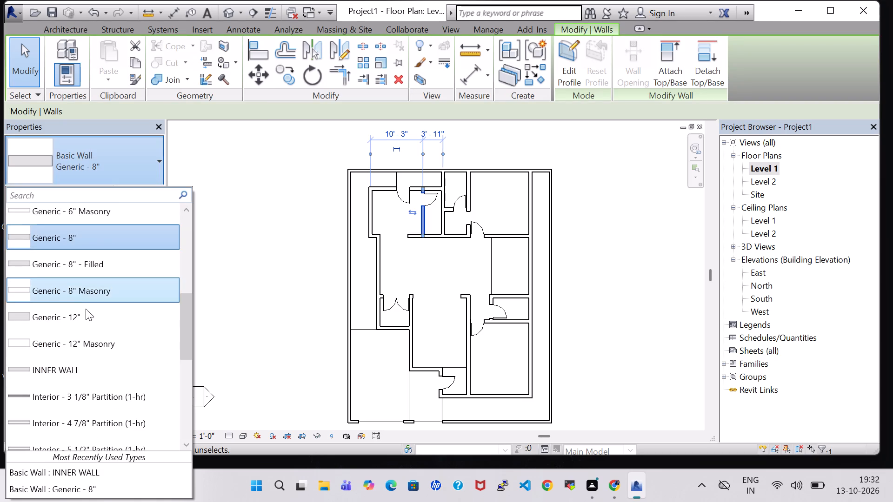
pyautogui.click(99, 371)
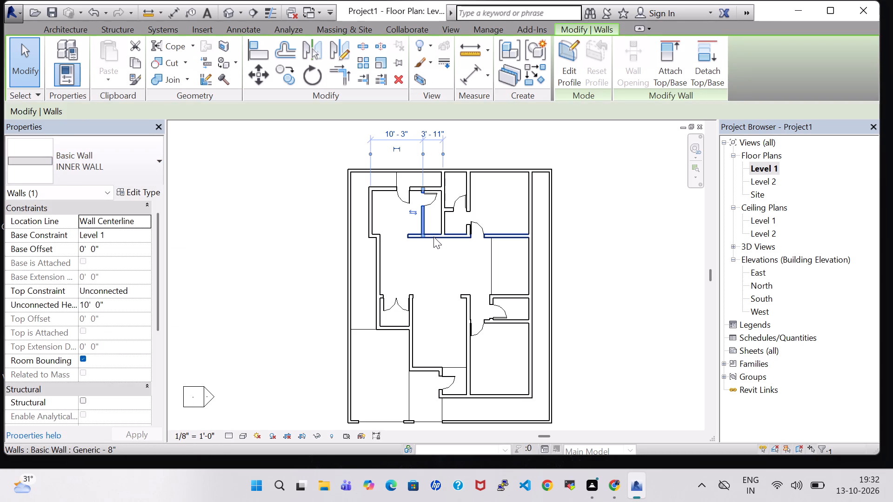
pyautogui.click(441, 227)
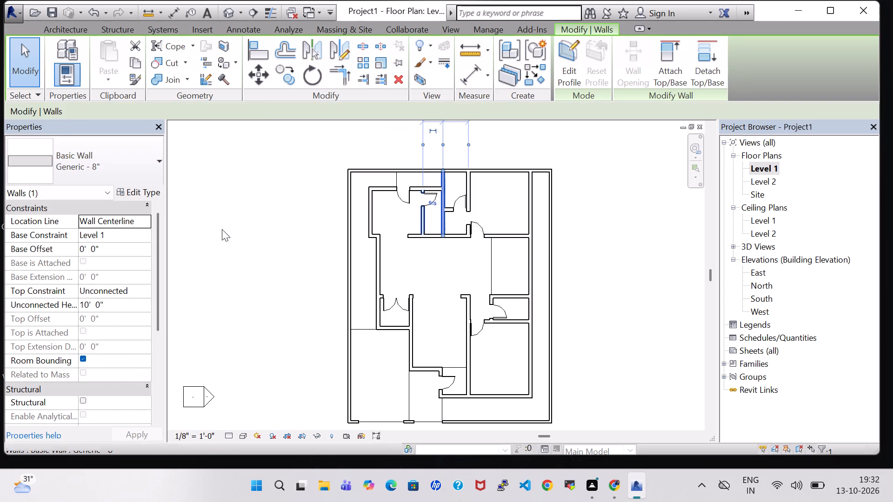
pyautogui.click(93, 162)
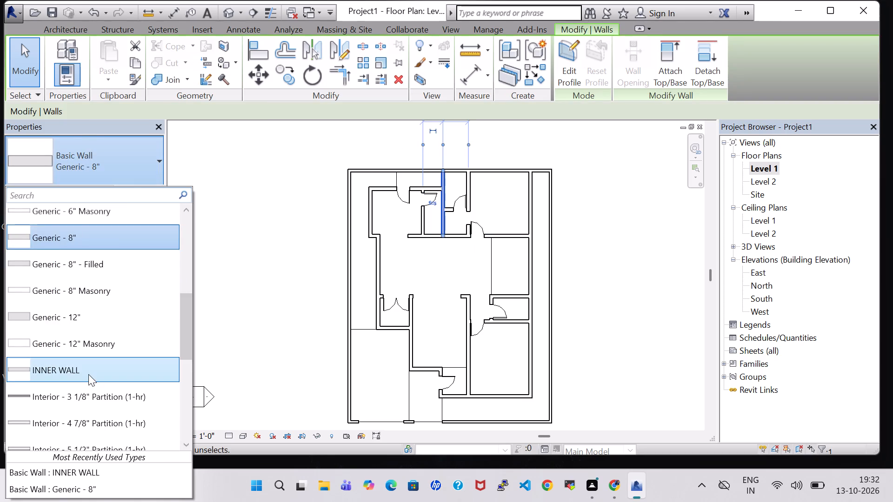
pyautogui.click(83, 368)
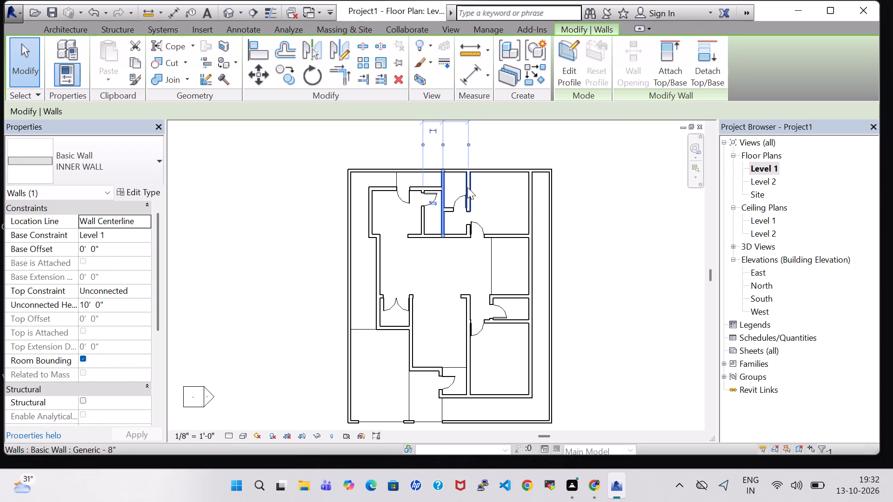
pyautogui.click(467, 187)
pyautogui.click(98, 162)
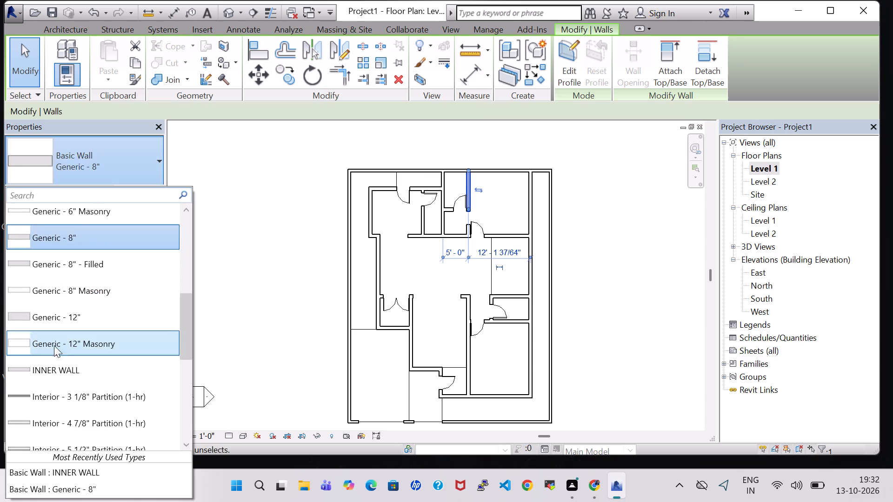
pyautogui.click(57, 375)
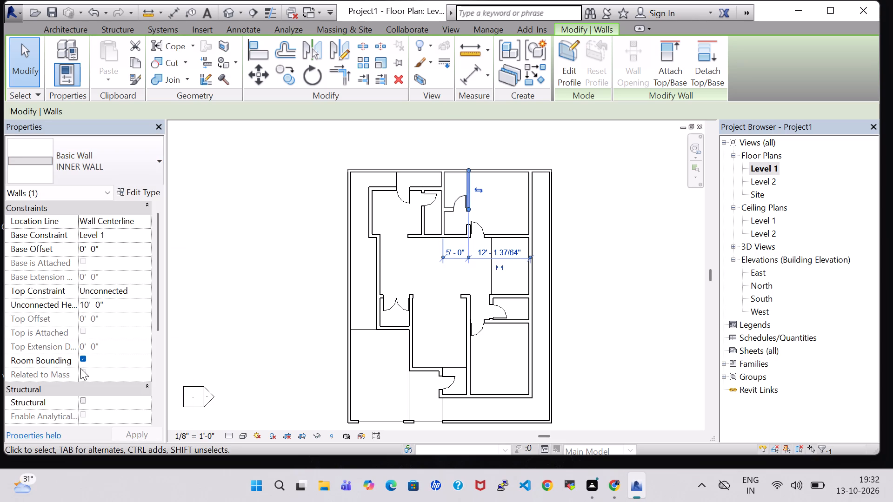
# Change the long horizontal wall below the upper rooms, the small right-hand room's upper wall, and the nearby short stub to INNER WALL.
pyautogui.click(453, 232)
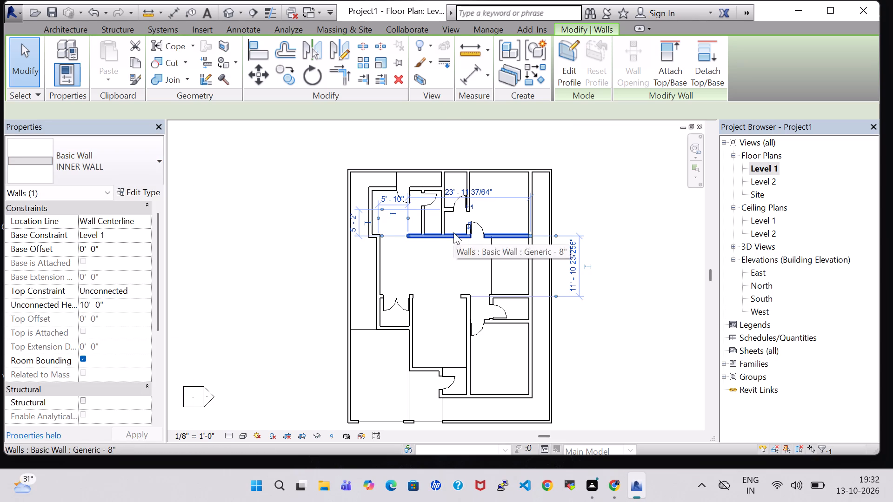
pyautogui.click(98, 145)
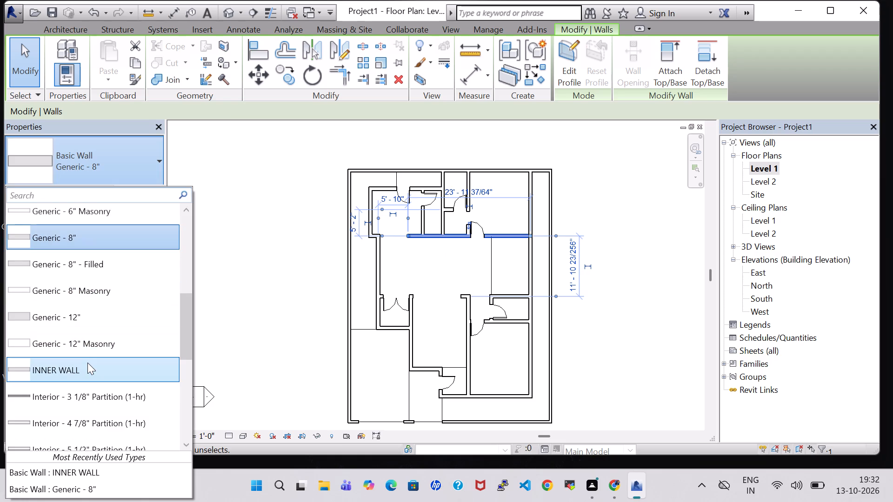
pyautogui.click(87, 363)
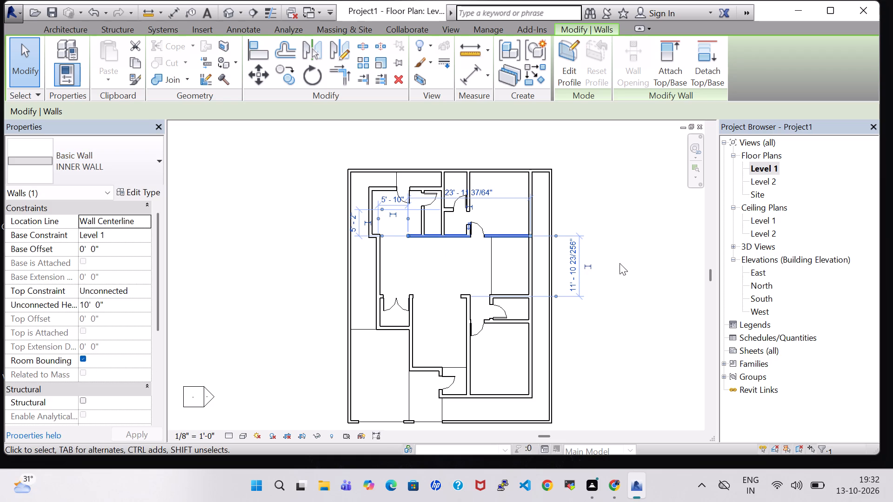
pyautogui.click(514, 295)
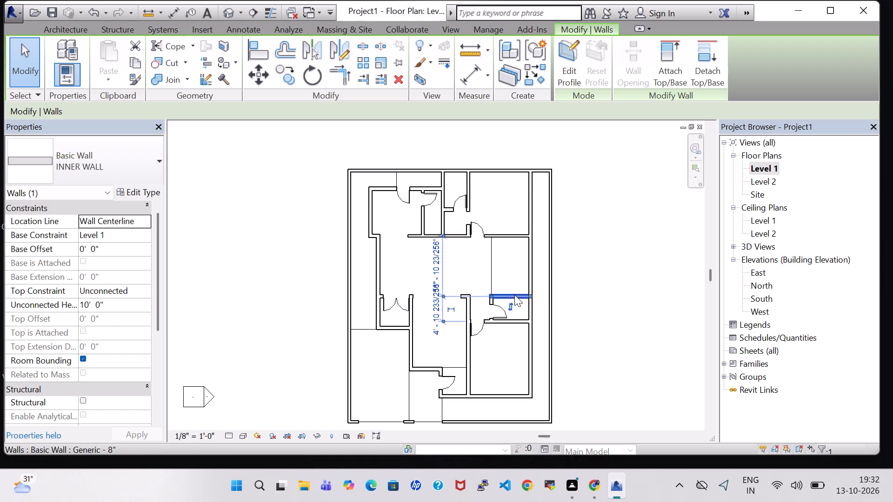
pyautogui.click(125, 162)
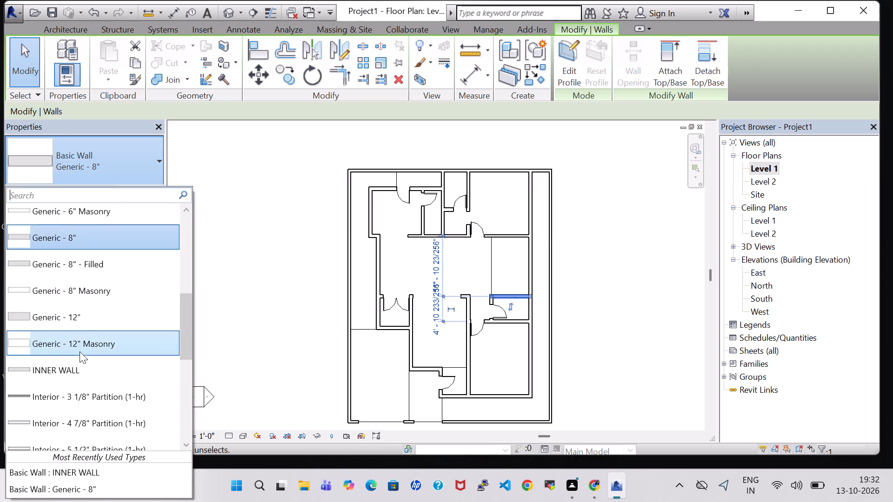
pyautogui.click(79, 369)
pyautogui.click(463, 293)
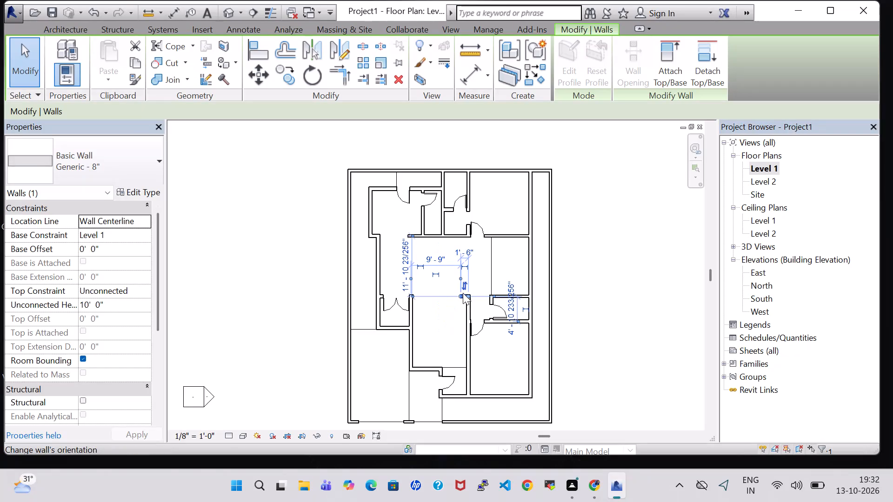
pyautogui.click(78, 140)
pyautogui.click(91, 376)
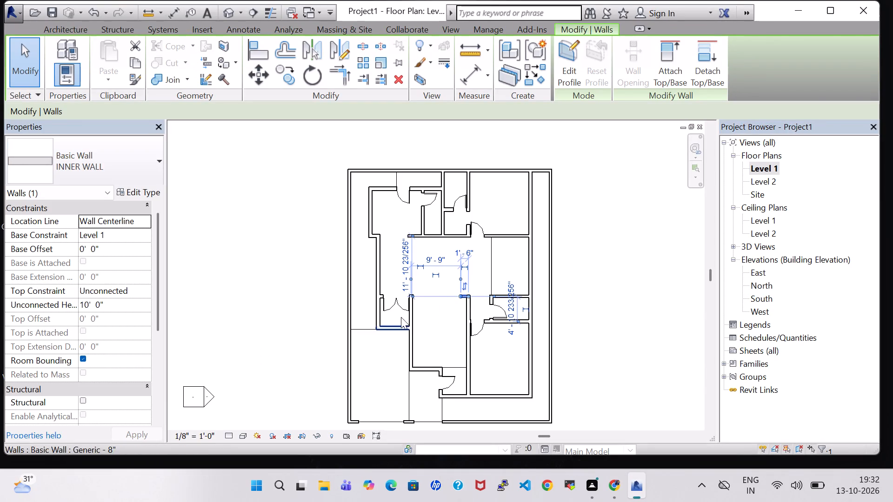
pyautogui.click(661, 288)
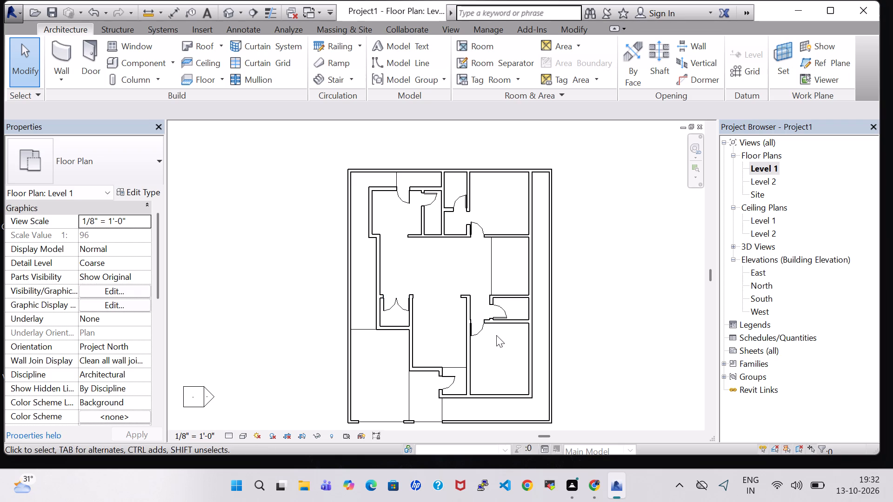
# Change the two vertical walls flanking the lower central room, including the one beside the double-door closet, to the INNER WALL type.
pyautogui.click(467, 347)
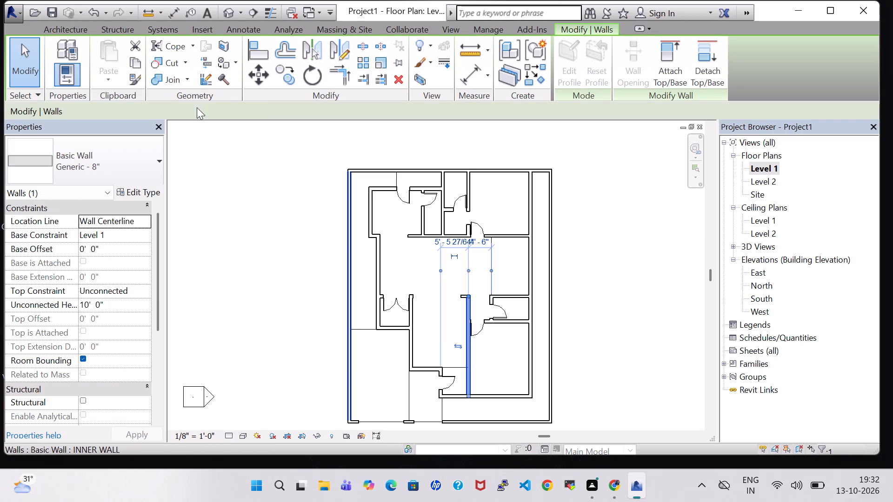
pyautogui.click(90, 163)
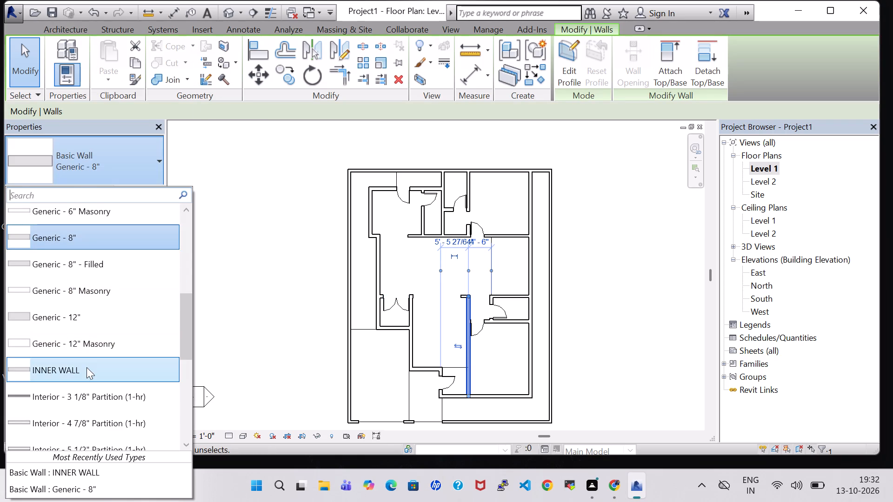
pyautogui.click(87, 367)
pyautogui.click(621, 261)
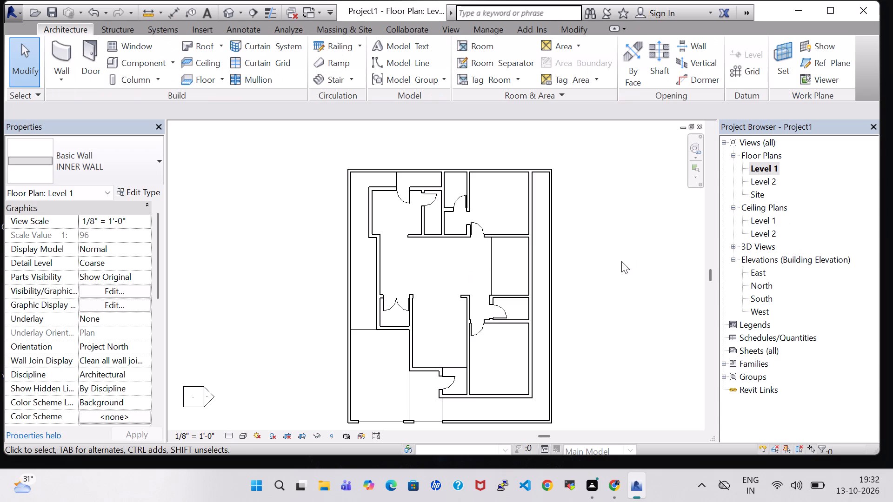
pyautogui.click(512, 327)
pyautogui.click(516, 296)
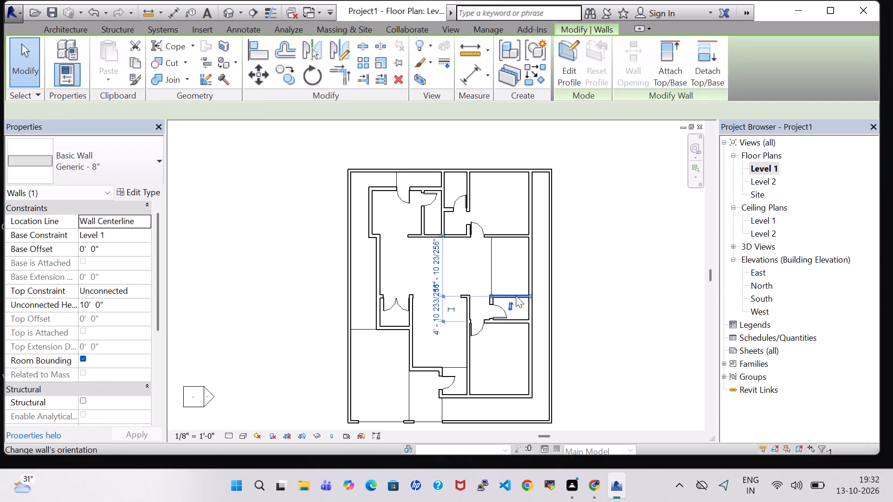
pyautogui.click(455, 235)
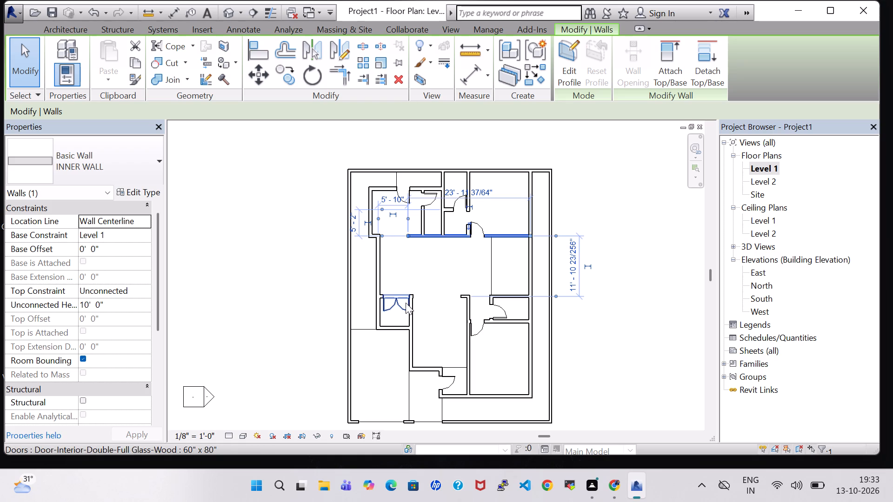
pyautogui.scroll(3, 420, 312)
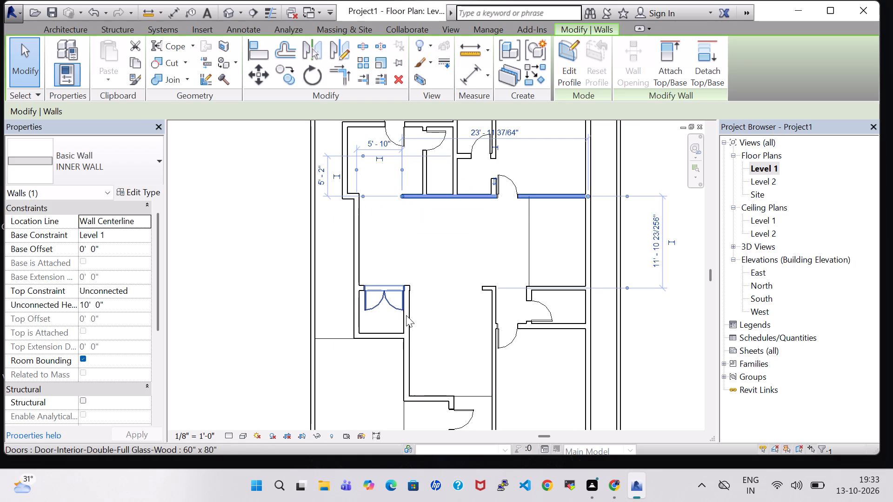
pyautogui.click(403, 325)
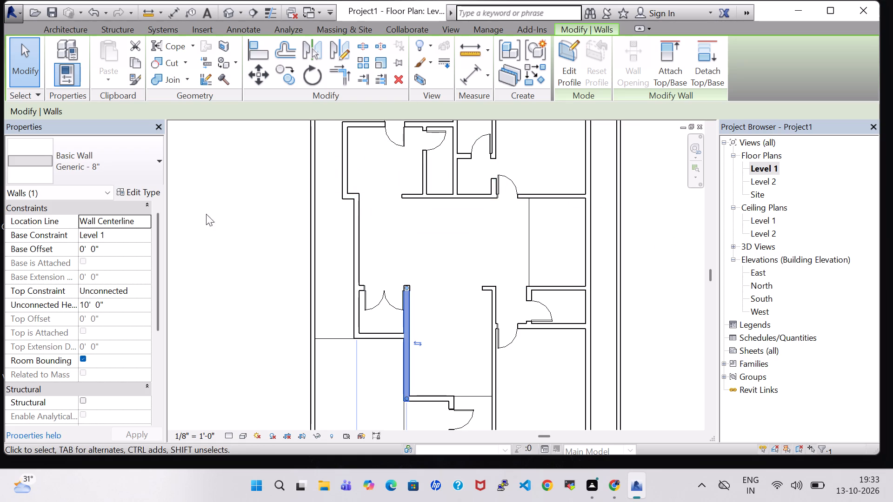
pyautogui.click(154, 154)
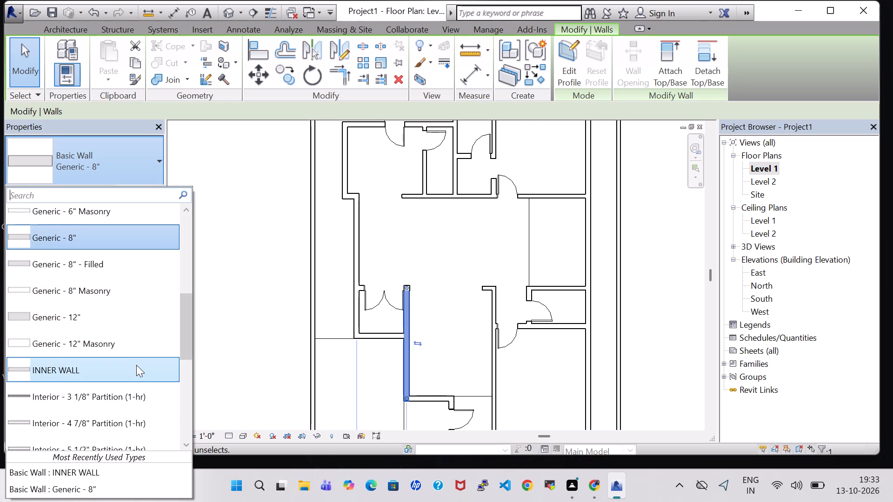
pyautogui.click(136, 365)
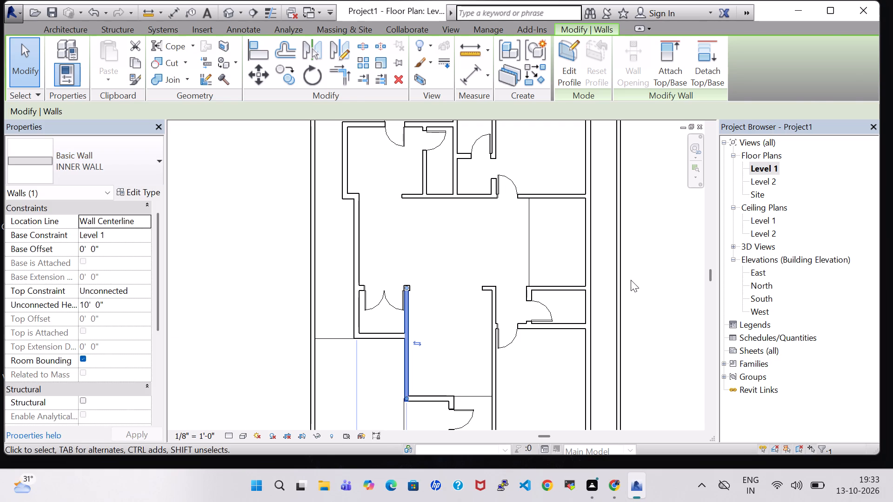
pyautogui.click(631, 280)
# Examine the walls and doors in the 3D view and return to the Level 1 floor plan.
pyautogui.moveTo(640, 278); pyautogui.dragTo(640, 266, button='middle')
pyautogui.scroll(-1, 640, 266)
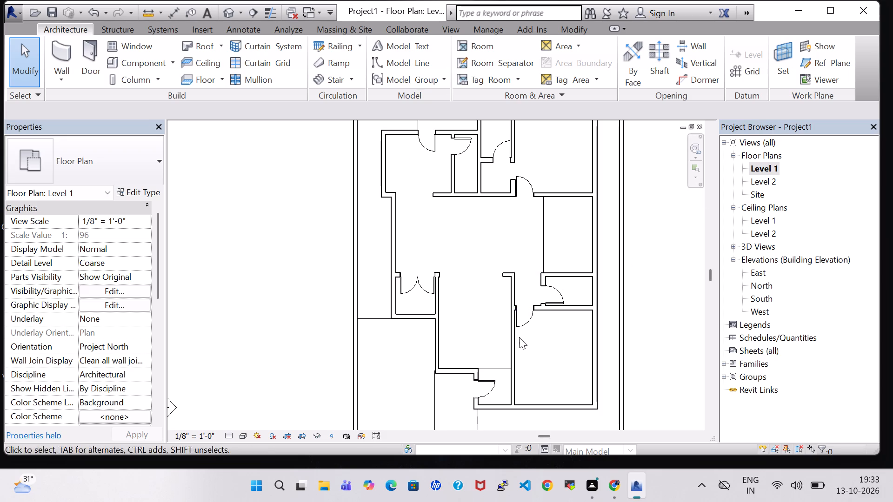
pyautogui.scroll(-1, 566, 343)
pyautogui.scroll(-1, 624, 339)
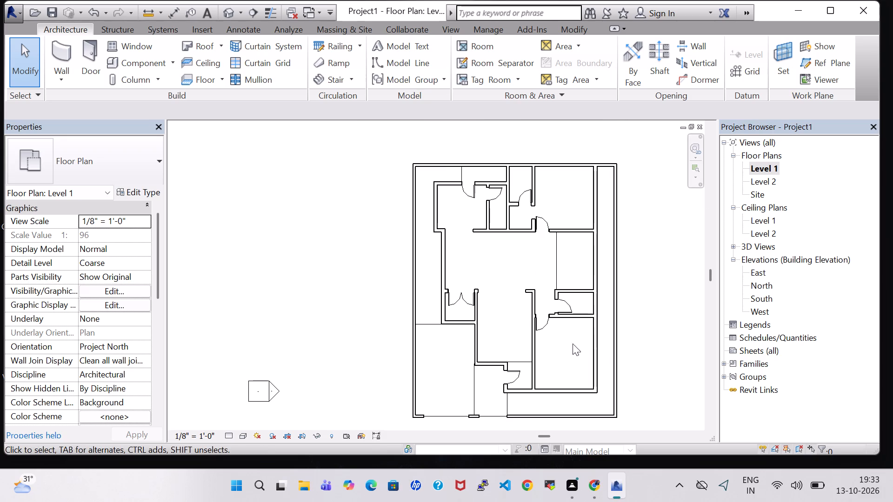
pyautogui.click(227, 16)
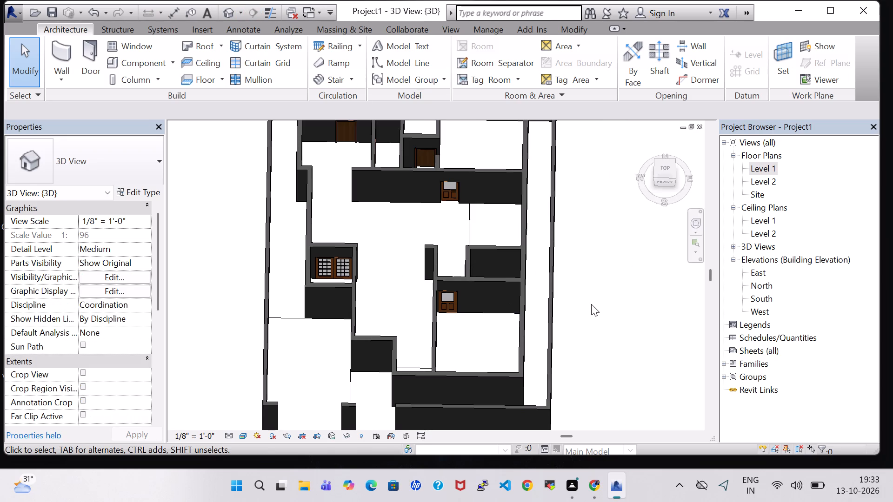
pyautogui.keyDown('shift'); pyautogui.moveTo(602, 309); pyautogui.dragTo(606, 223, button='middle'); pyautogui.keyUp('shift')
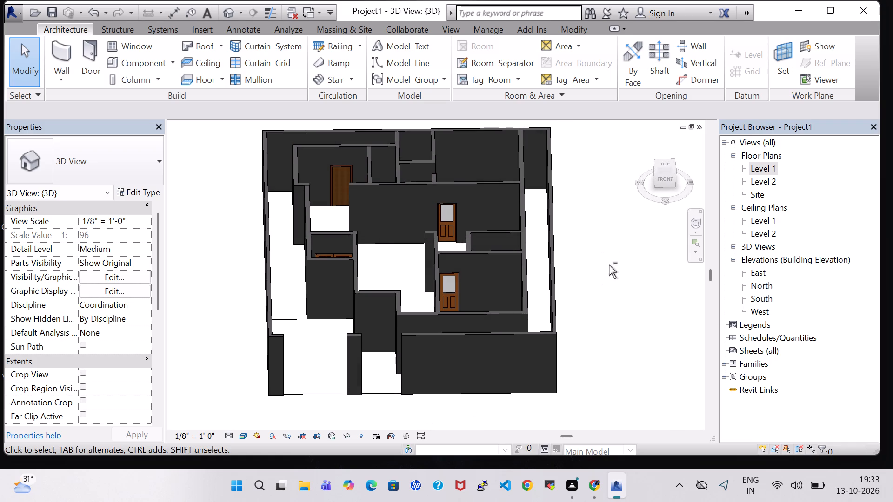
pyautogui.keyDown('shift'); pyautogui.moveTo(609, 265); pyautogui.dragTo(607, 249, button='middle'); pyautogui.keyUp('shift')
pyautogui.keyDown('shift'); pyautogui.moveTo(606, 247); pyautogui.dragTo(602, 300, button='middle'); pyautogui.keyUp('shift')
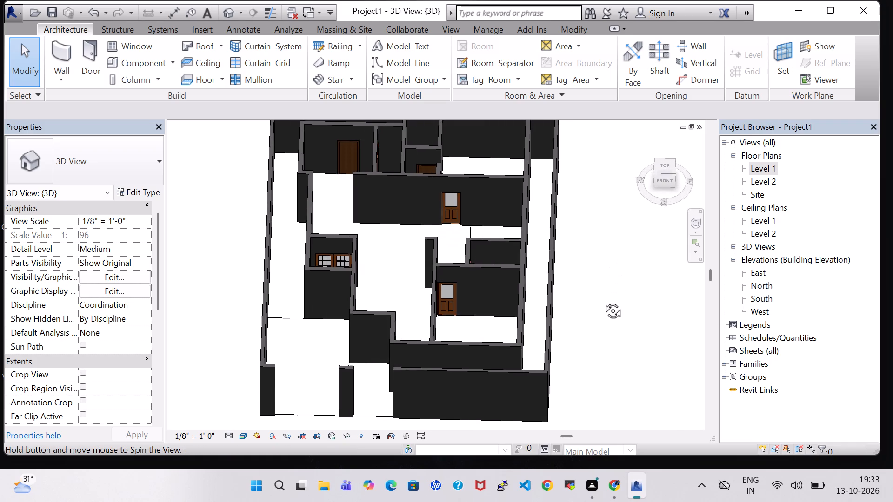
pyautogui.keyDown('shift'); pyautogui.moveTo(602, 300); pyautogui.dragTo(604, 302, button='middle'); pyautogui.keyUp('shift')
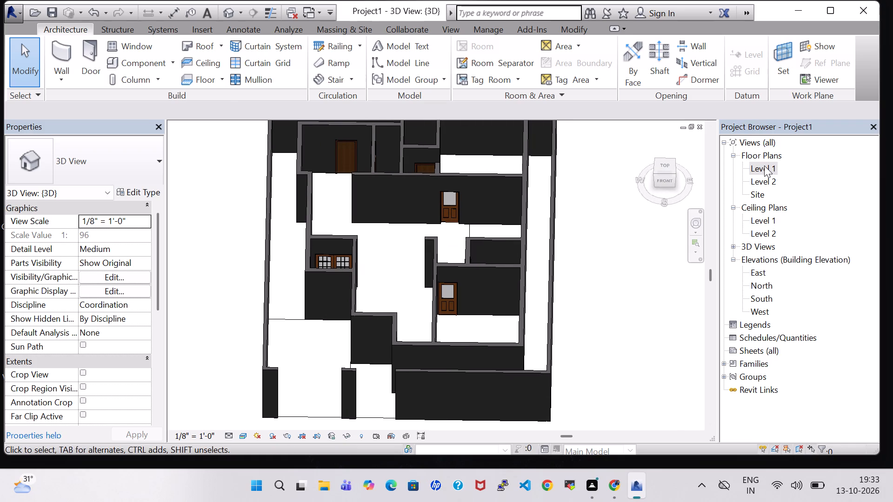
pyautogui.doubleClick(764, 165)
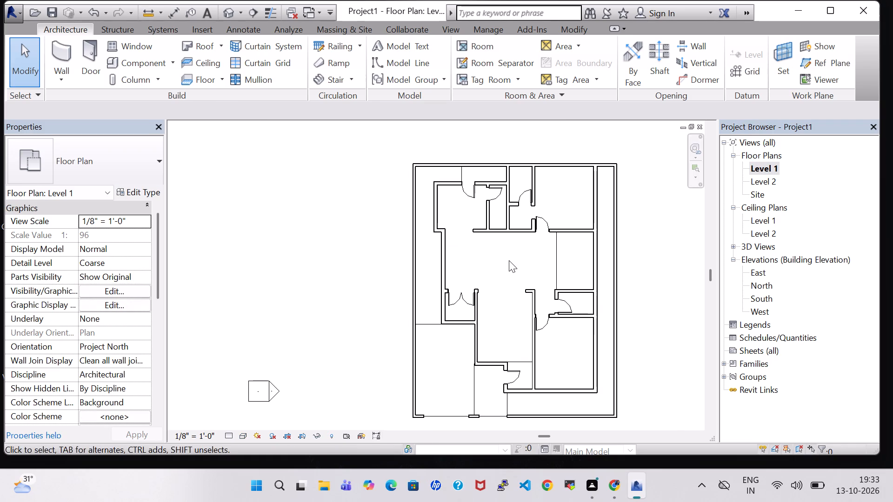
pyautogui.moveTo(636, 243); pyautogui.dragTo(574, 231, button='middle')
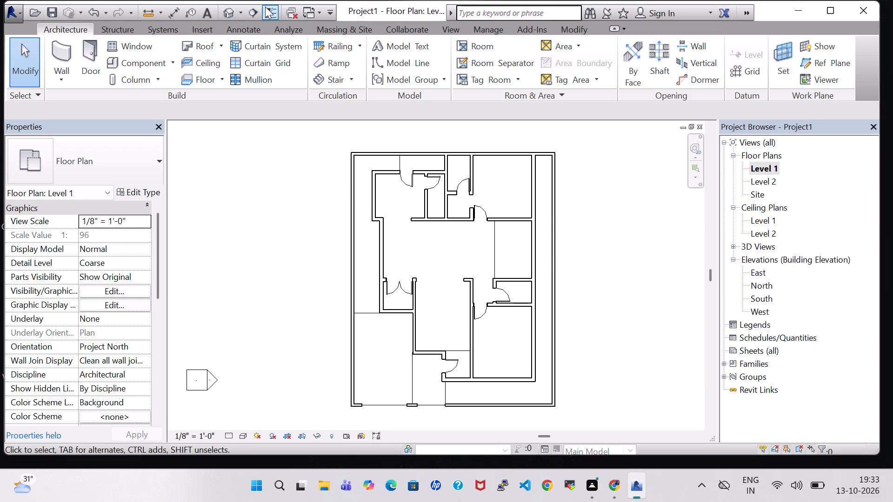
pyautogui.click(227, 14)
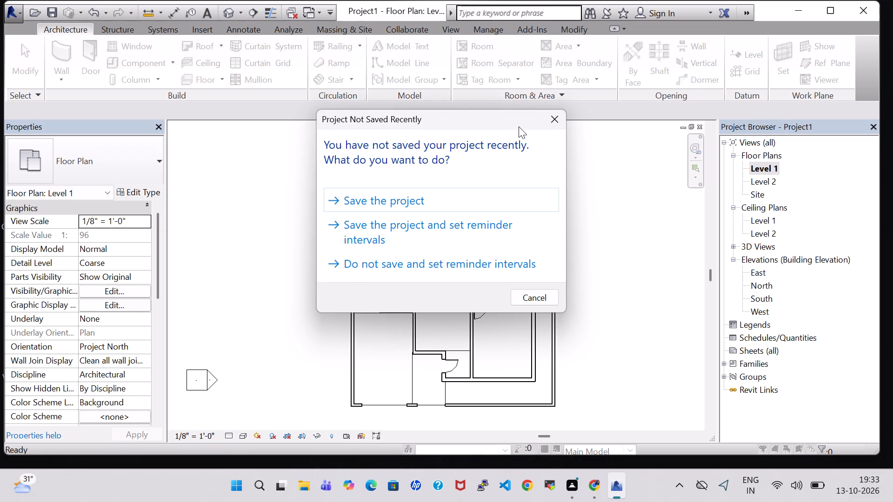
pyautogui.click(560, 117)
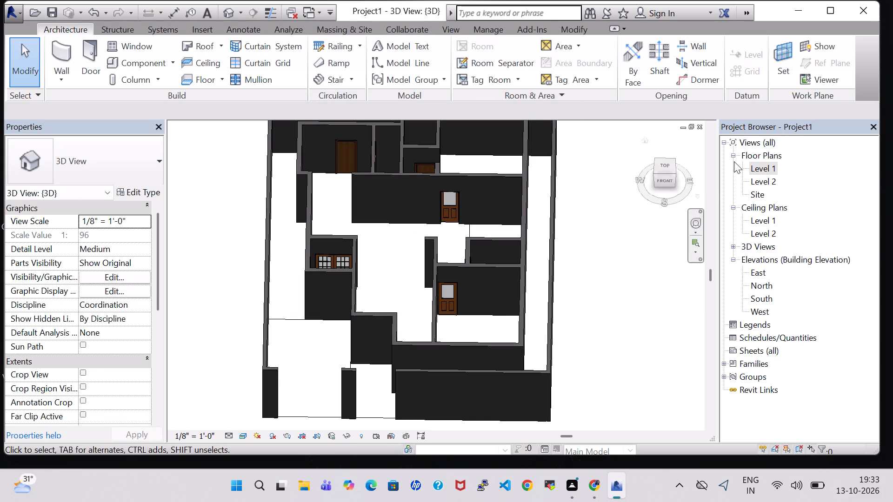
pyautogui.doubleClick(774, 172)
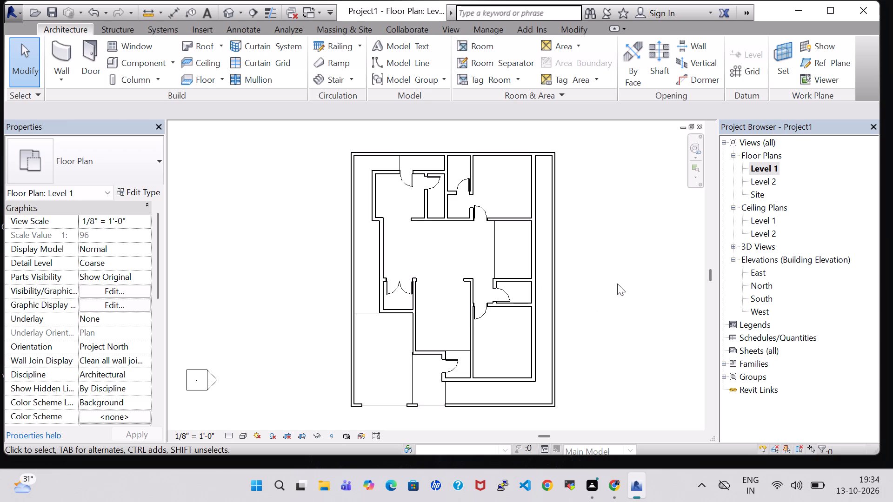
# Set the 30" x 80" half flat glass exterior door type's width to 3' 6", starting from the upper-right room's door.
pyautogui.moveTo(617, 284); pyautogui.dragTo(609, 282, button='middle')
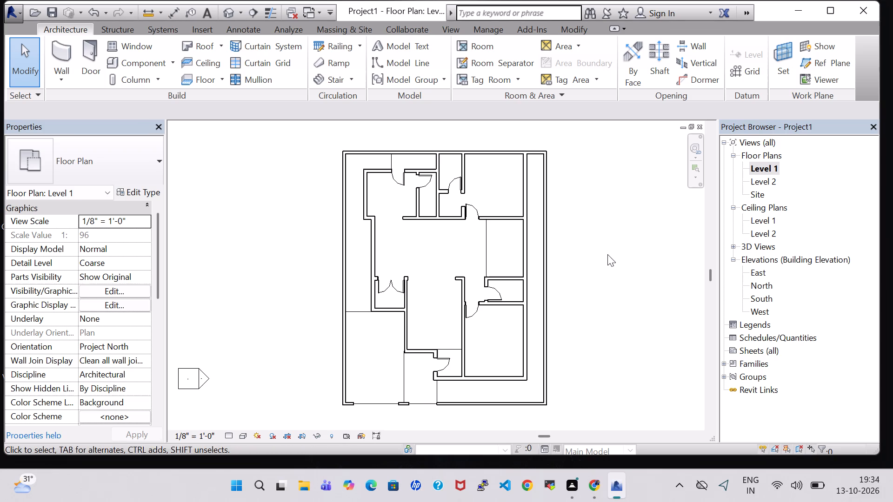
pyautogui.click(472, 210)
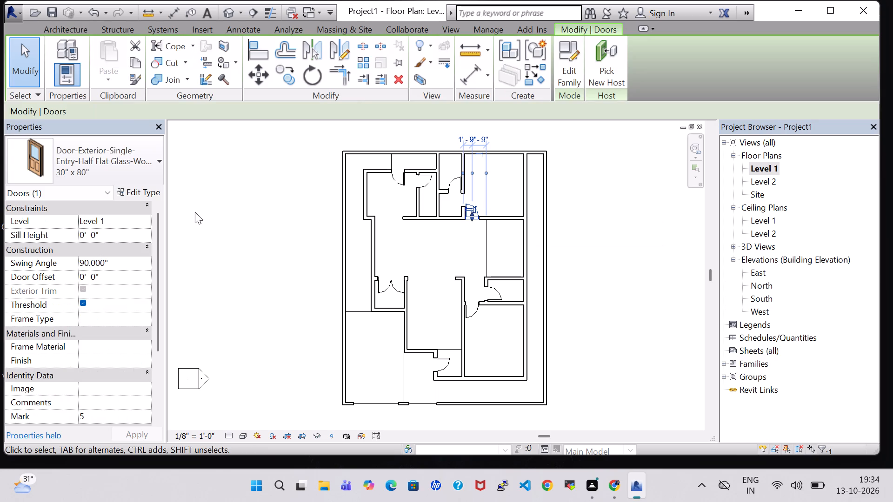
pyautogui.click(142, 188)
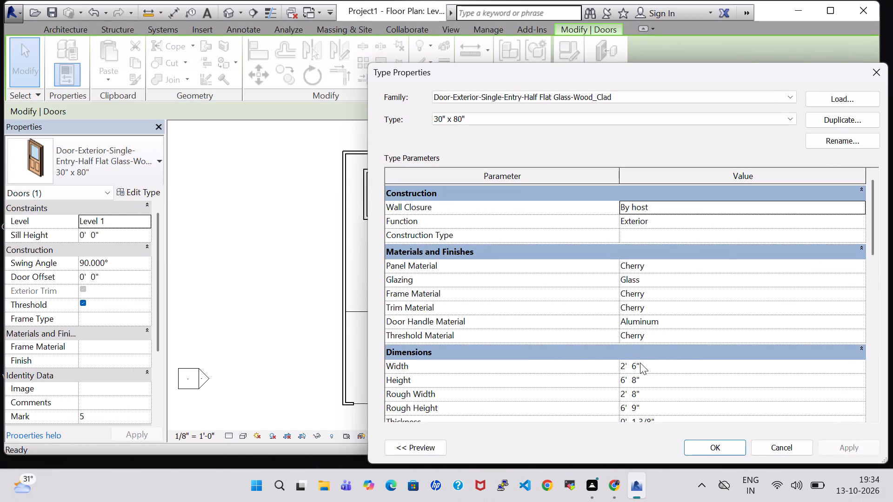
pyautogui.click(625, 363)
pyautogui.press('BackSpace')
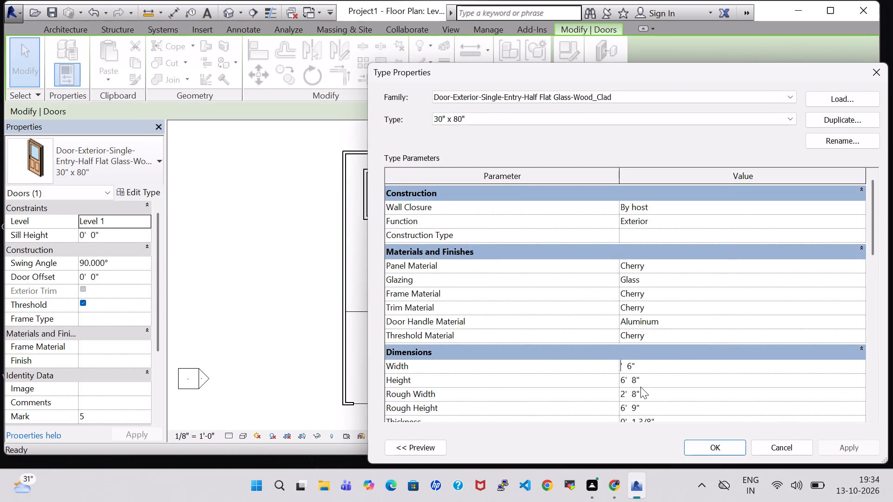
pyautogui.press('3')
pyautogui.press('Return')
pyautogui.click(726, 449)
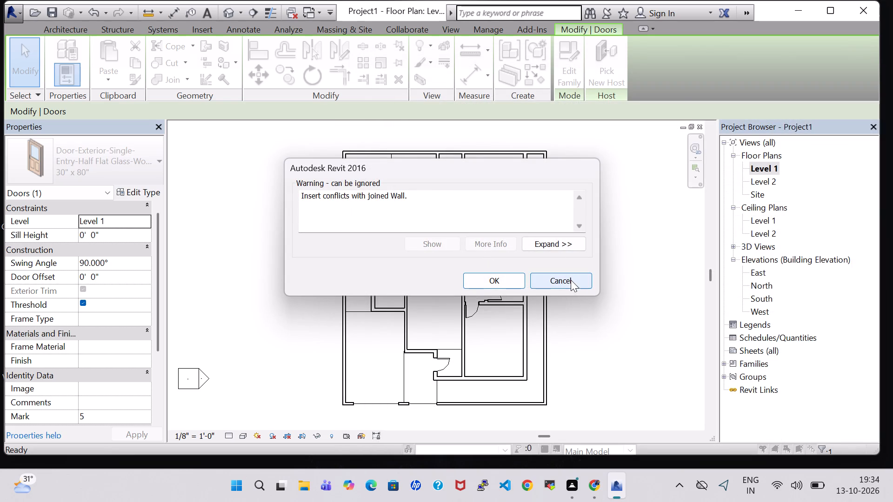
pyautogui.click(509, 276)
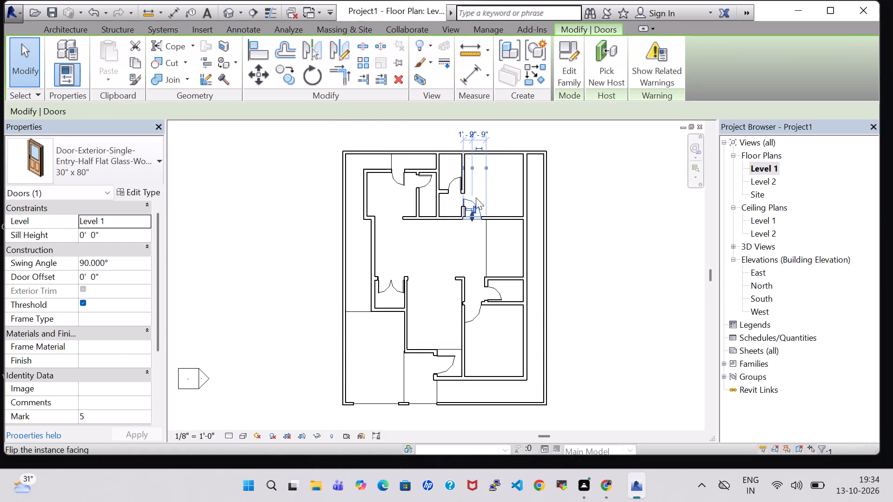
# Nudge the upper-right room's door two increments to the right along its wall, away from the adjoining partition.
pyautogui.press('Right')
pyautogui.press('Right')
pyautogui.click(606, 221)
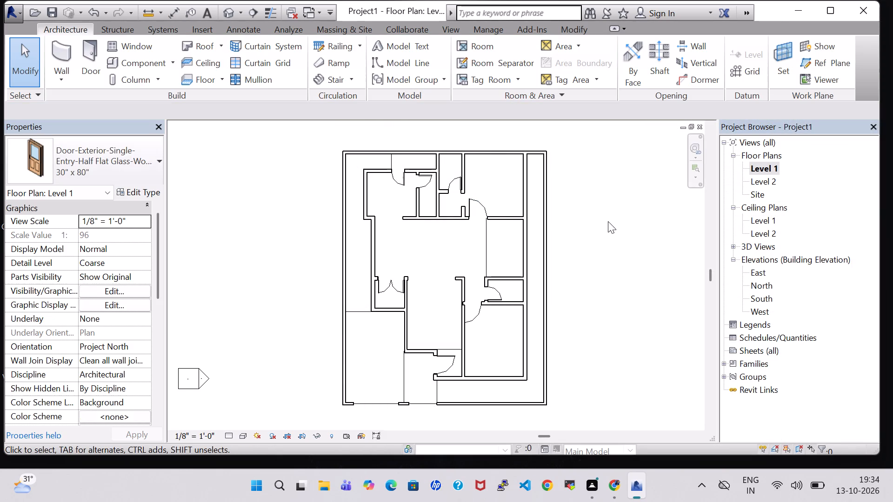
# Nudge the lower-right room's door one increment to the right along the room's upper wall.
pyautogui.click(481, 311)
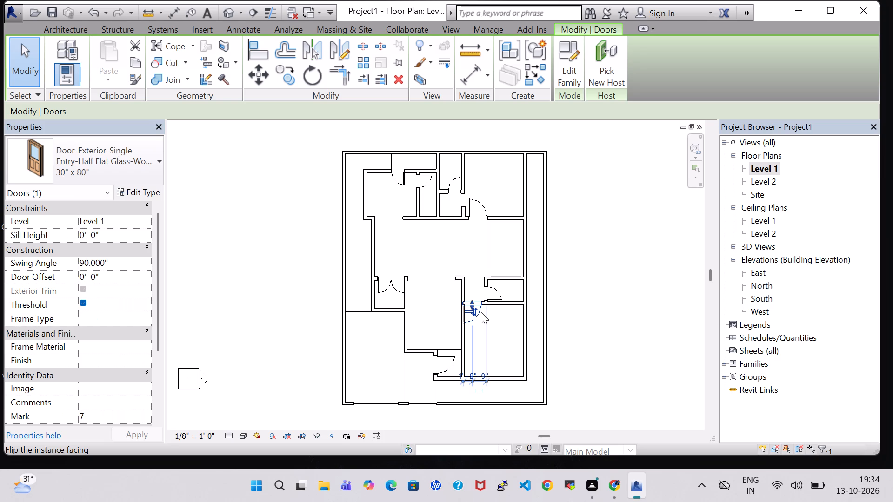
pyautogui.press('Right')
pyautogui.click(625, 326)
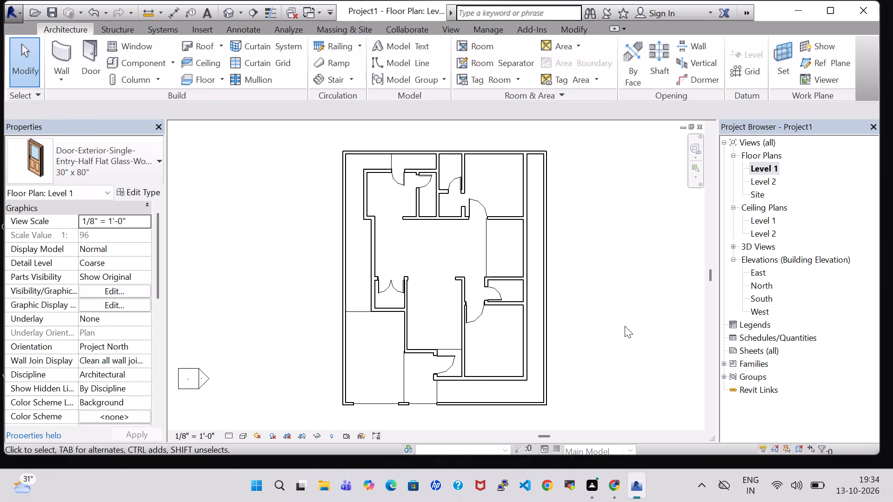
# Nudge the 32" x 84" Single-Flush door of the small room above the lower-right room one increment upward along its wall.
pyautogui.click(495, 289)
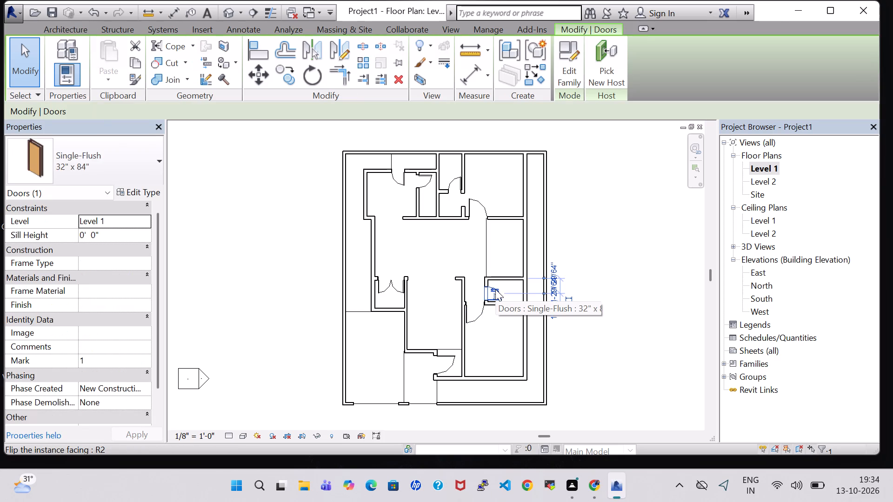
pyautogui.press('Up')
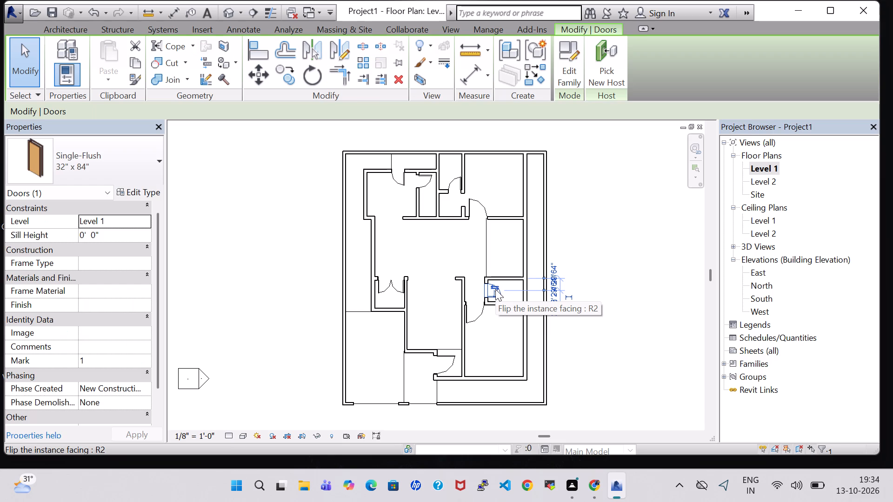
pyautogui.click(586, 304)
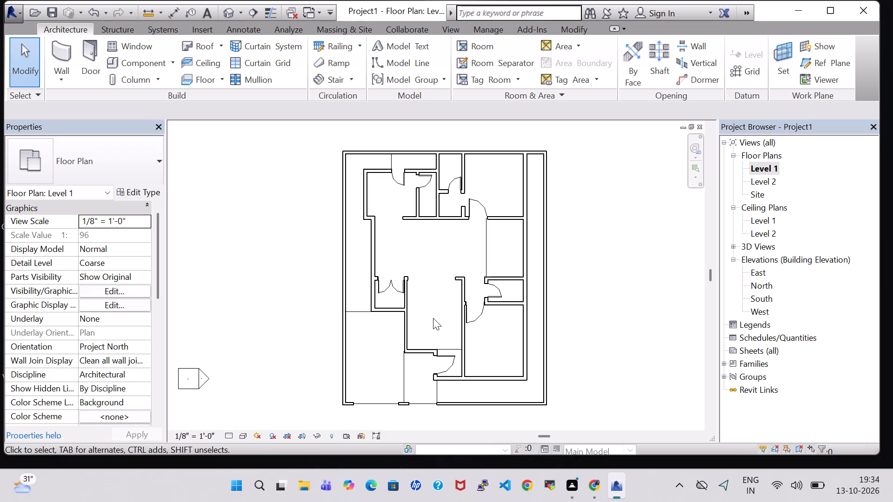
# Examine the walls and doors in the 3D view and return to the Level 1 floor plan.
pyautogui.click(232, 13)
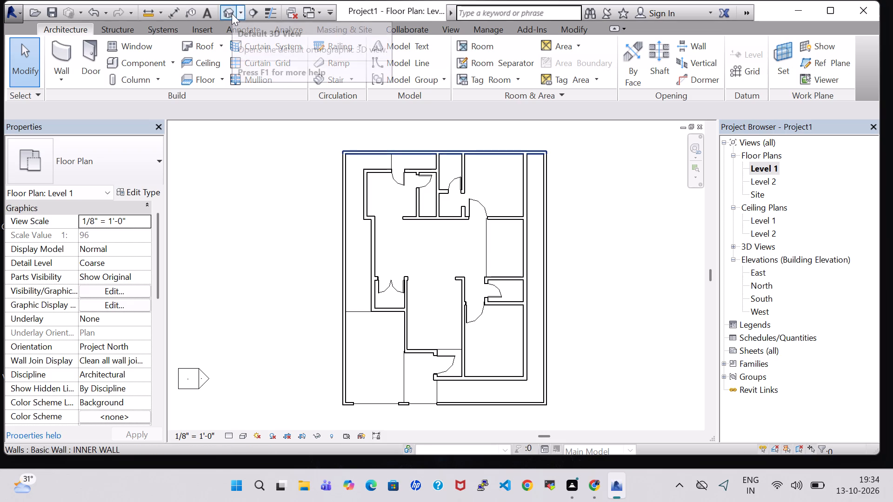
pyautogui.scroll(-1, 596, 320)
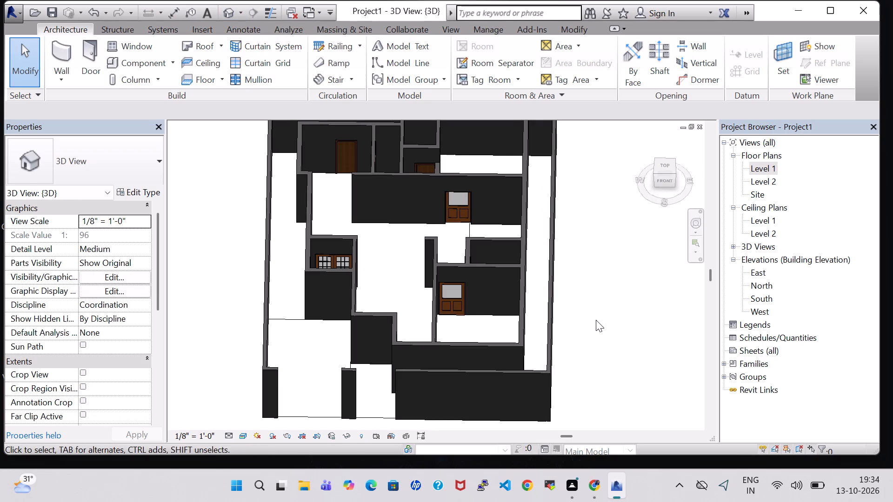
pyautogui.keyDown('shift'); pyautogui.moveTo(596, 320); pyautogui.dragTo(629, 277, button='middle'); pyautogui.keyUp('shift')
pyautogui.keyDown('shift'); pyautogui.moveTo(629, 277); pyautogui.dragTo(613, 273, button='middle'); pyautogui.keyUp('shift')
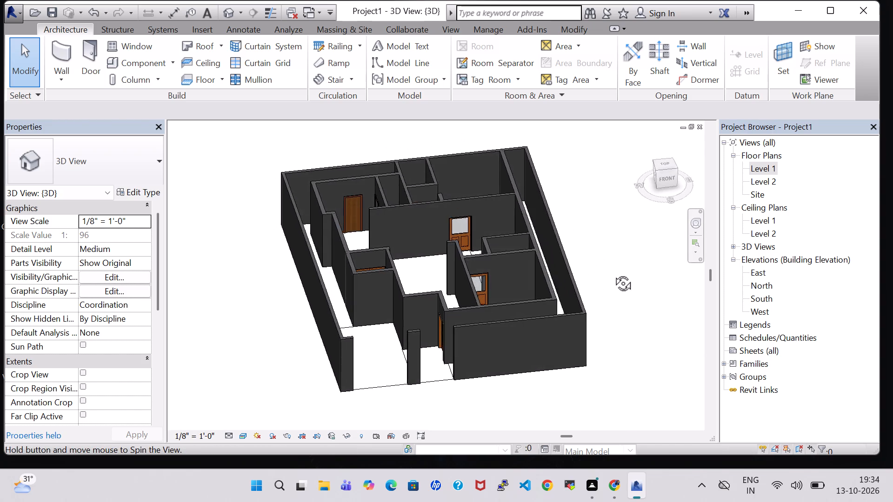
pyautogui.keyDown('shift'); pyautogui.moveTo(613, 273); pyautogui.dragTo(597, 340, button='middle'); pyautogui.keyUp('shift')
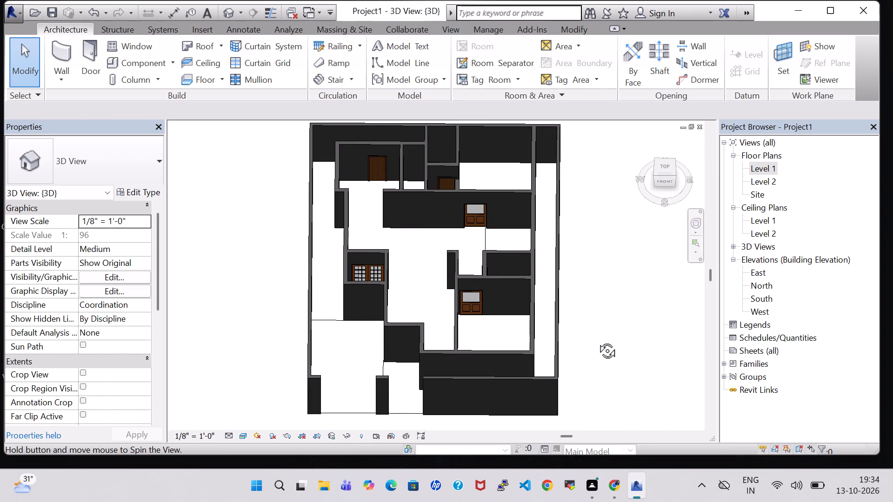
pyautogui.keyDown('shift'); pyautogui.moveTo(597, 340); pyautogui.dragTo(594, 325, button='middle'); pyautogui.keyUp('shift')
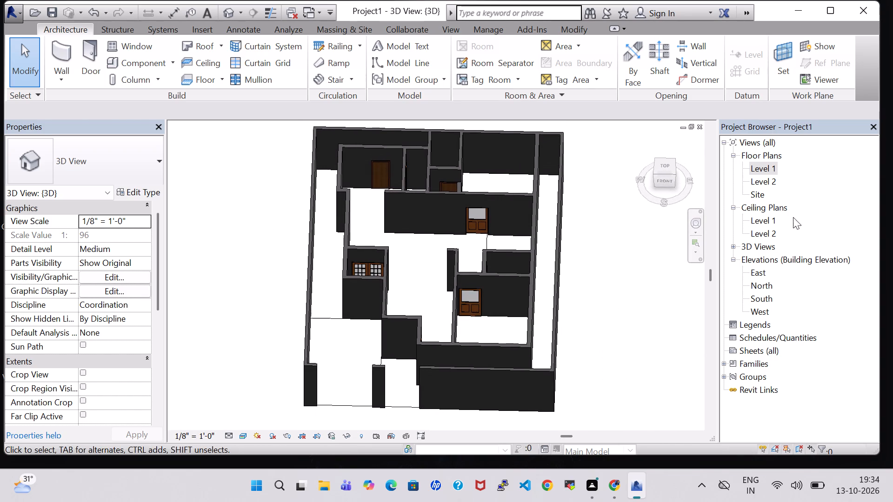
pyautogui.doubleClick(765, 170)
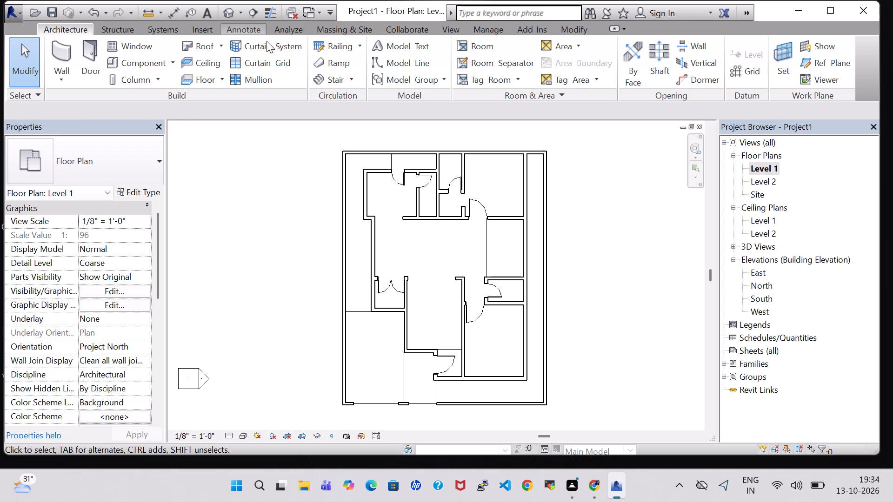
# Start a toposurface at elevation 0' 0" with points at the right-hand strip's two upper inner corners and the outer wall's lower-right inner corner.
pyautogui.click(328, 26)
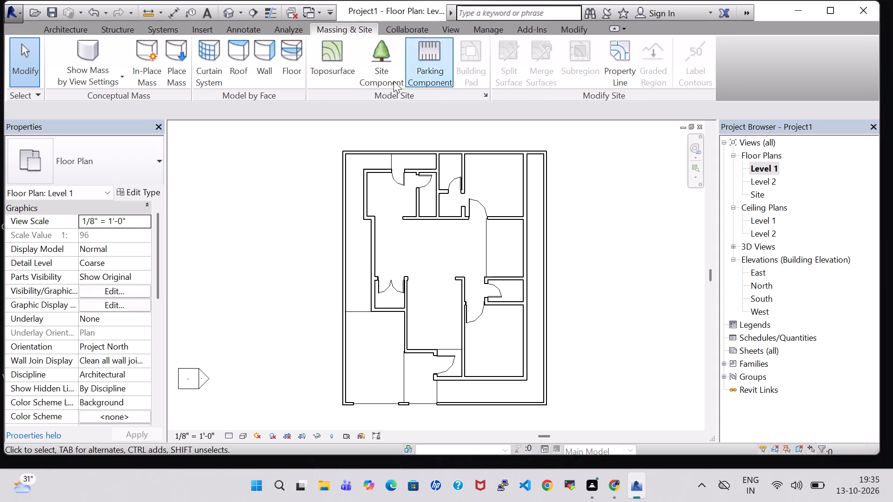
pyautogui.click(331, 64)
pyautogui.scroll(2, 577, 235)
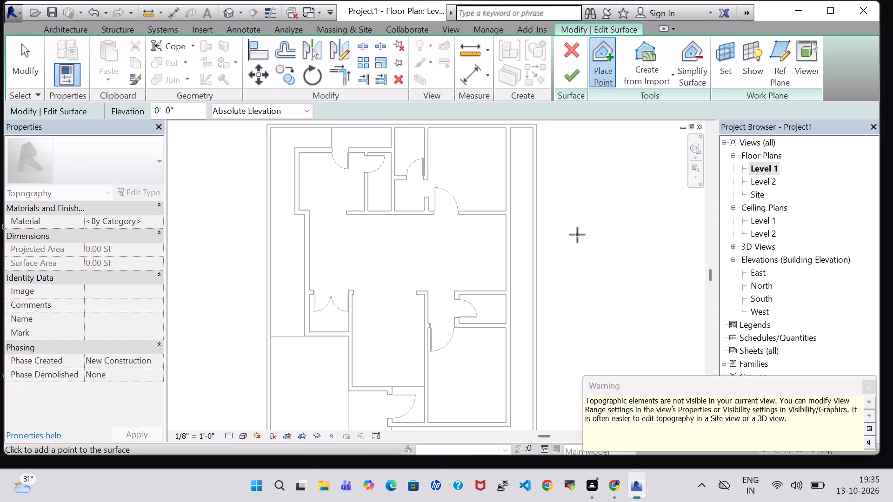
pyautogui.moveTo(575, 235); pyautogui.dragTo(549, 268, button='middle')
pyautogui.scroll(-1, 575, 235)
pyautogui.scroll(2, 550, 267)
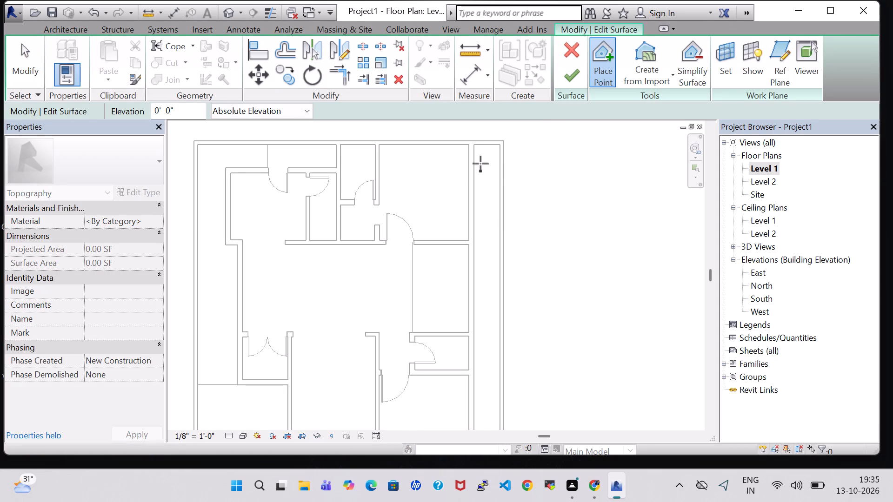
pyautogui.click(476, 146)
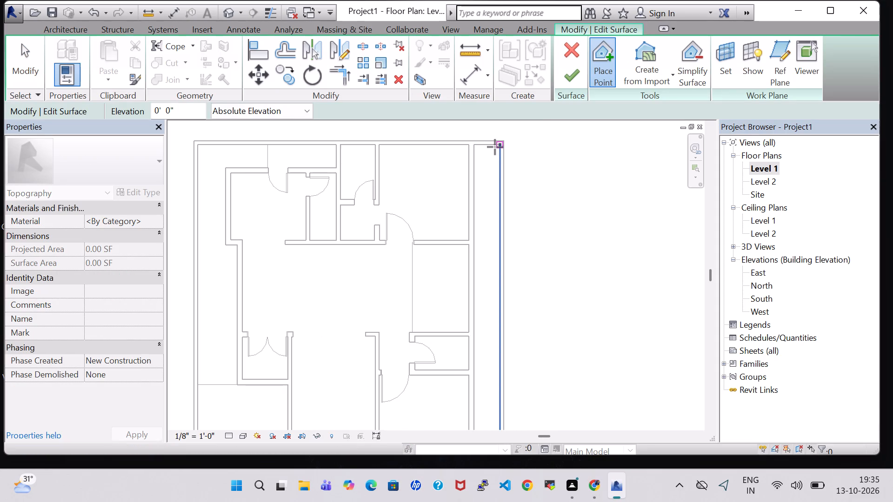
pyautogui.click(496, 147)
pyautogui.moveTo(526, 339); pyautogui.dragTo(533, 111, button='middle')
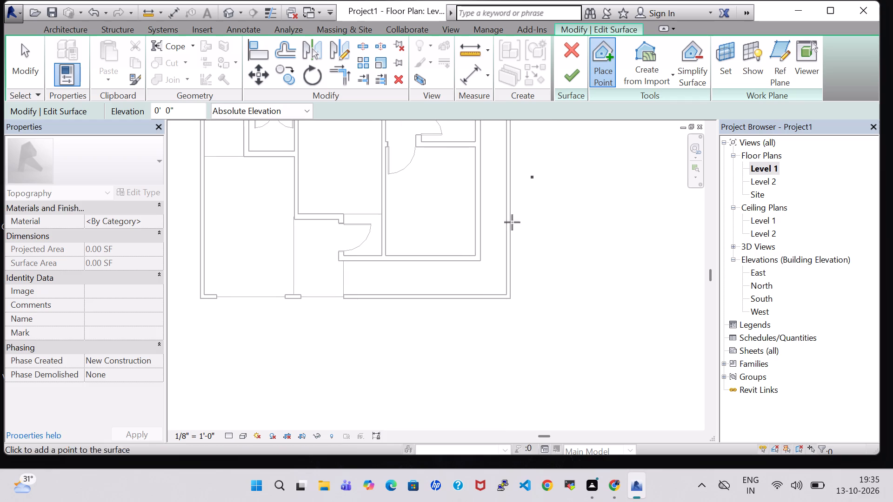
pyautogui.click(506, 293)
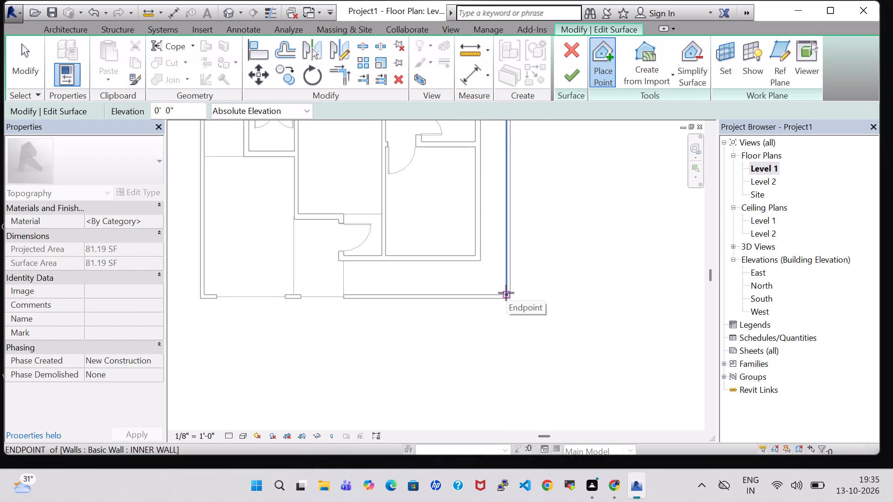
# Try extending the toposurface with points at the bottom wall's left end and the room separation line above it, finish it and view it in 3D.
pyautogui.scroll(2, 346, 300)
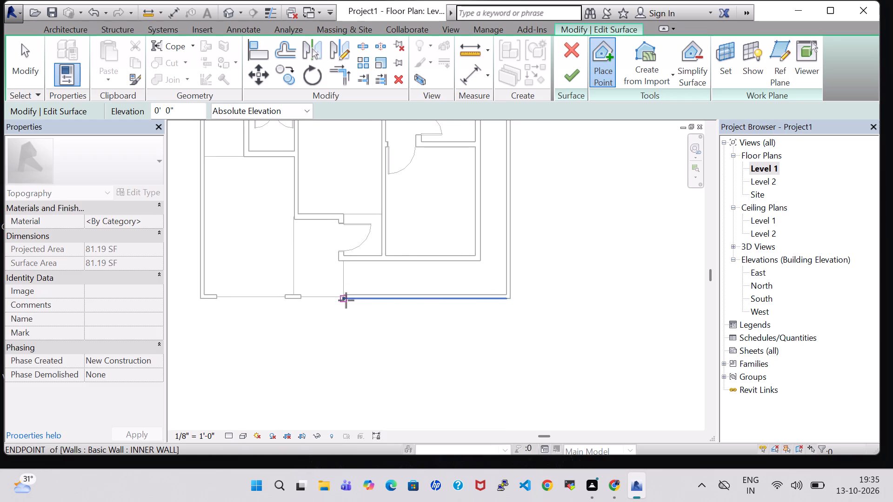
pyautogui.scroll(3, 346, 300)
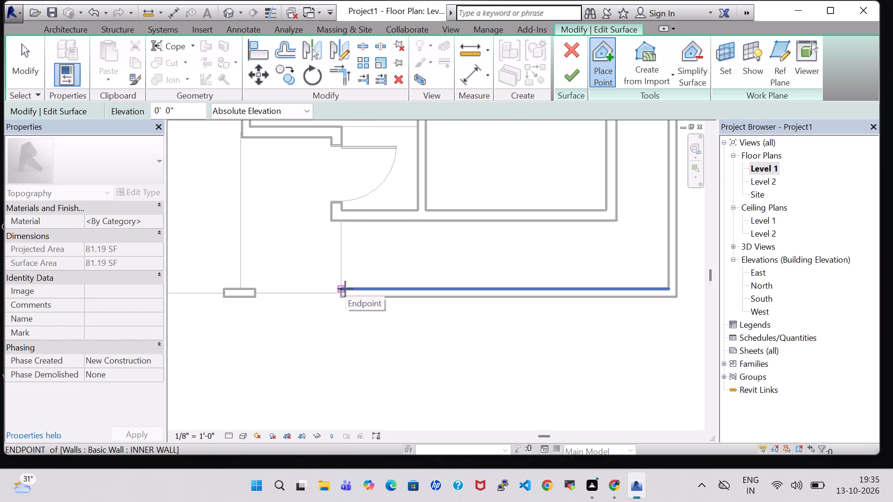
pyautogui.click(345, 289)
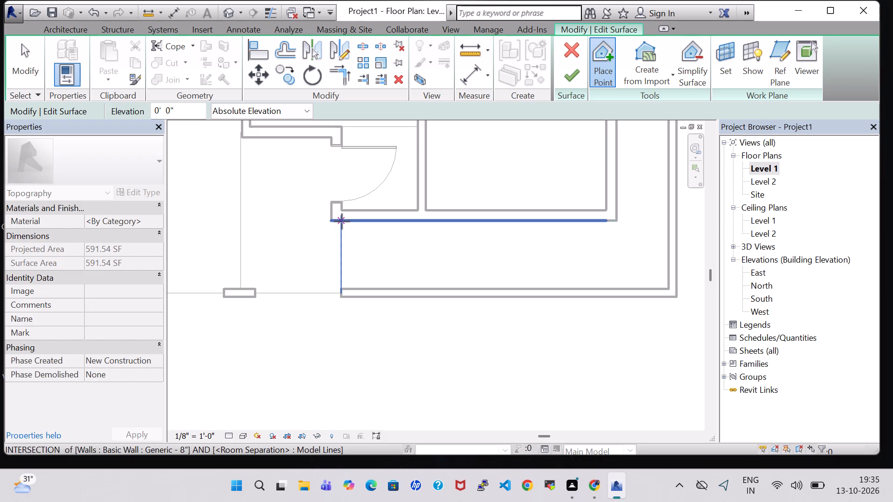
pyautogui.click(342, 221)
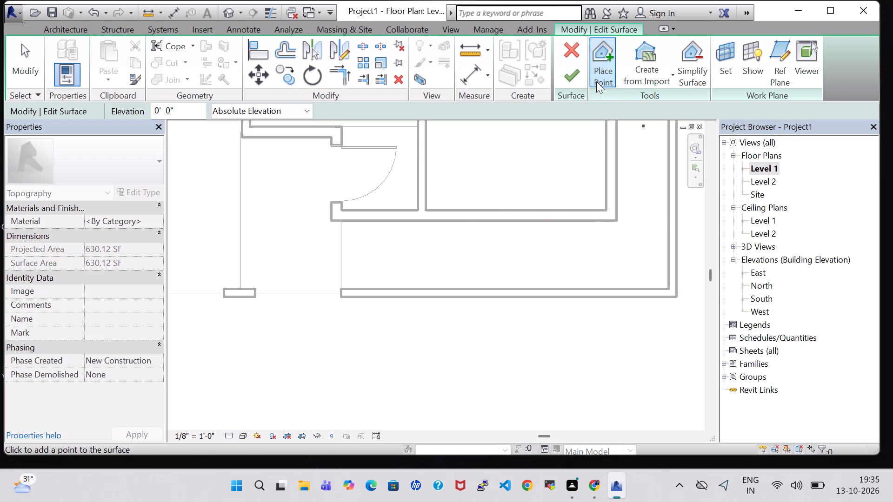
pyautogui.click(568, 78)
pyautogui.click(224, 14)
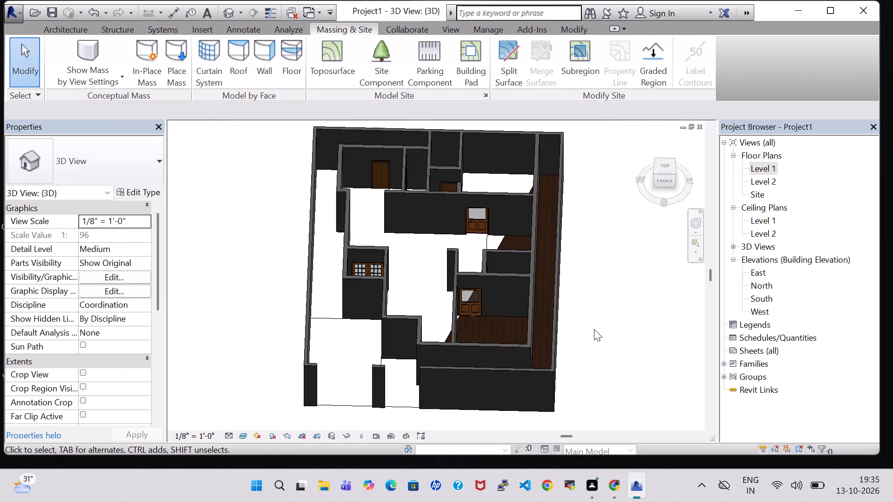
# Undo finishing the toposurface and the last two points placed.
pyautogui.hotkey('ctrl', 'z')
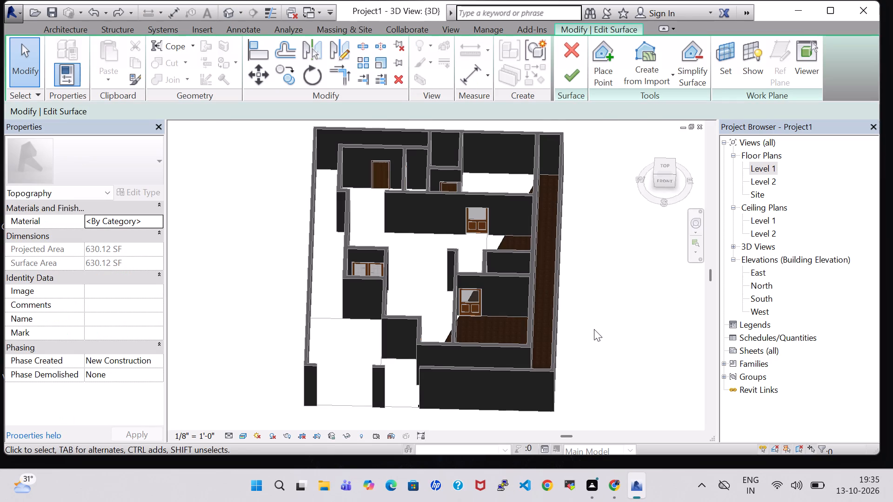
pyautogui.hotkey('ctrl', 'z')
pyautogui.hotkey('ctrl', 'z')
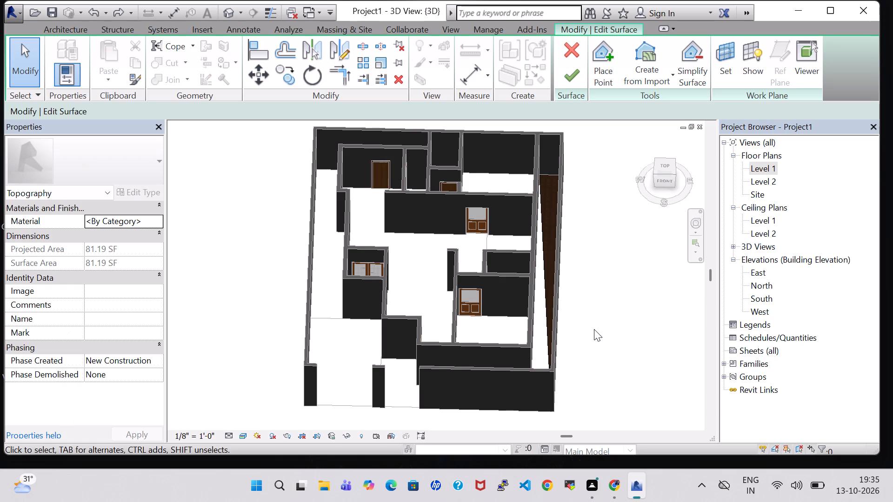
# In the Level 1 floor plan, place a surface point at the lower-right room's outer lower-right corner to complete the right-hand strip.
pyautogui.doubleClick(763, 163)
pyautogui.scroll(-1, 548, 310)
pyautogui.moveTo(545, 268); pyautogui.dragTo(486, 292, button='middle')
pyautogui.click(608, 69)
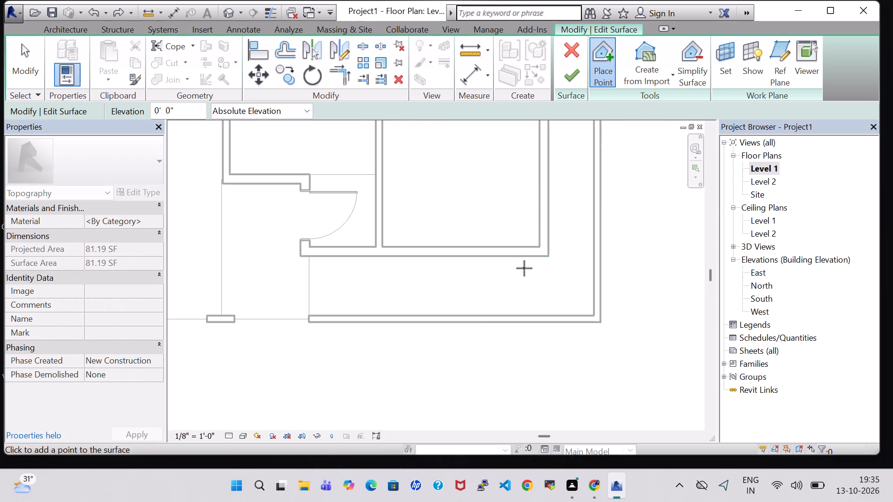
pyautogui.scroll(-1, 524, 268)
pyautogui.moveTo(524, 268); pyautogui.dragTo(517, 293, button='middle')
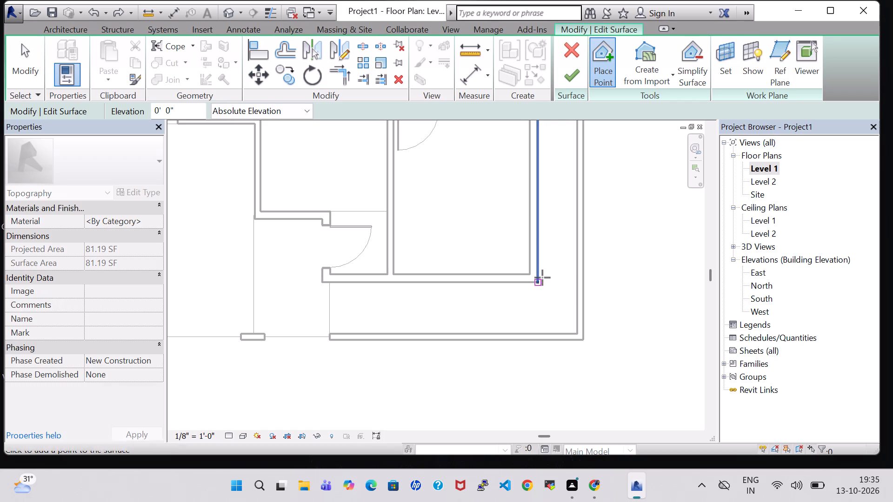
pyautogui.click(540, 277)
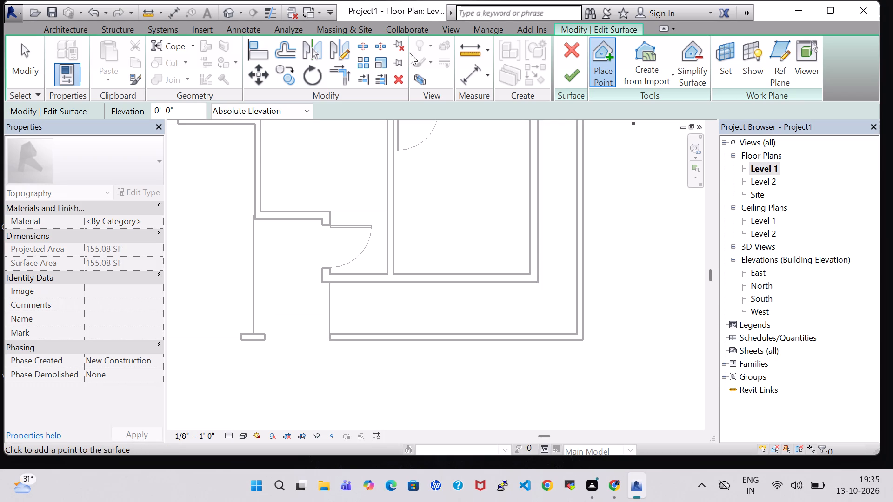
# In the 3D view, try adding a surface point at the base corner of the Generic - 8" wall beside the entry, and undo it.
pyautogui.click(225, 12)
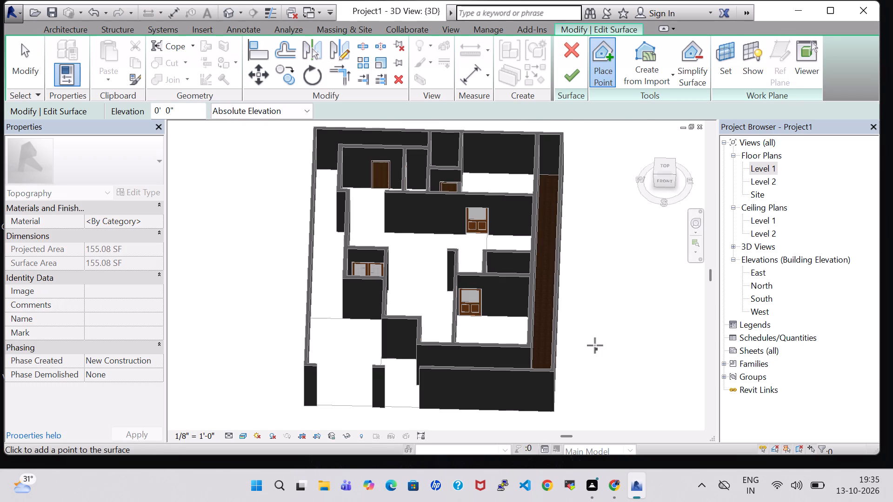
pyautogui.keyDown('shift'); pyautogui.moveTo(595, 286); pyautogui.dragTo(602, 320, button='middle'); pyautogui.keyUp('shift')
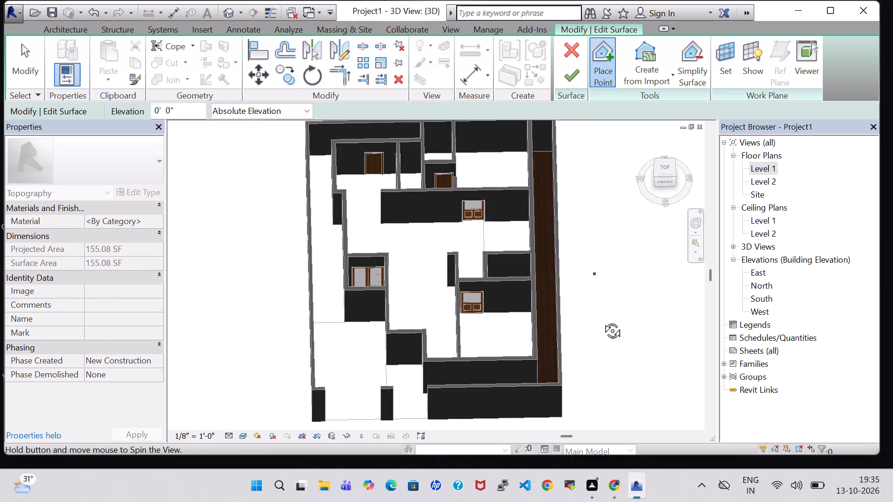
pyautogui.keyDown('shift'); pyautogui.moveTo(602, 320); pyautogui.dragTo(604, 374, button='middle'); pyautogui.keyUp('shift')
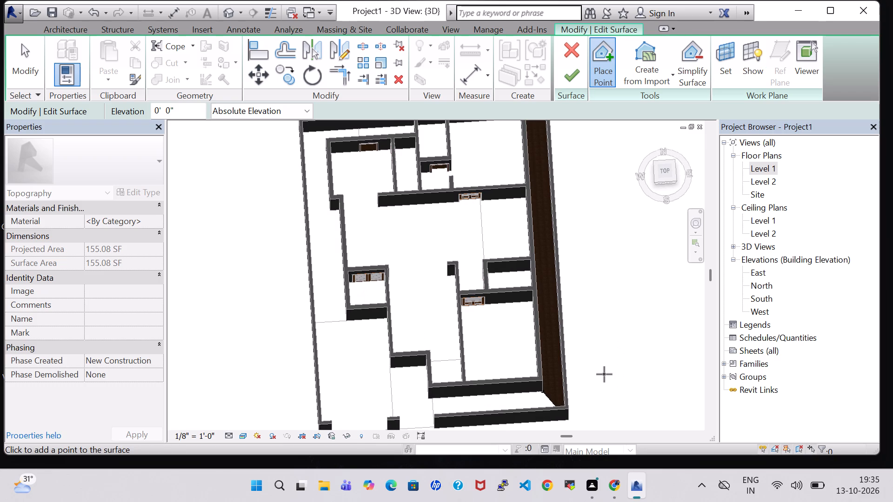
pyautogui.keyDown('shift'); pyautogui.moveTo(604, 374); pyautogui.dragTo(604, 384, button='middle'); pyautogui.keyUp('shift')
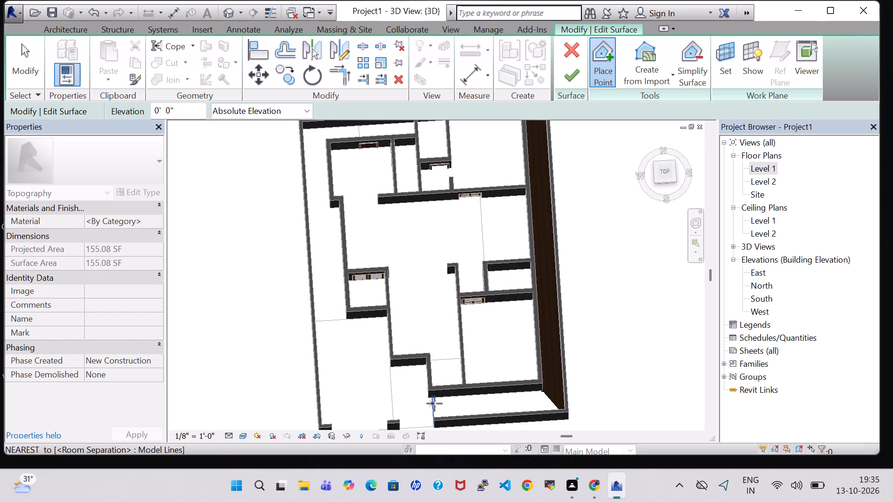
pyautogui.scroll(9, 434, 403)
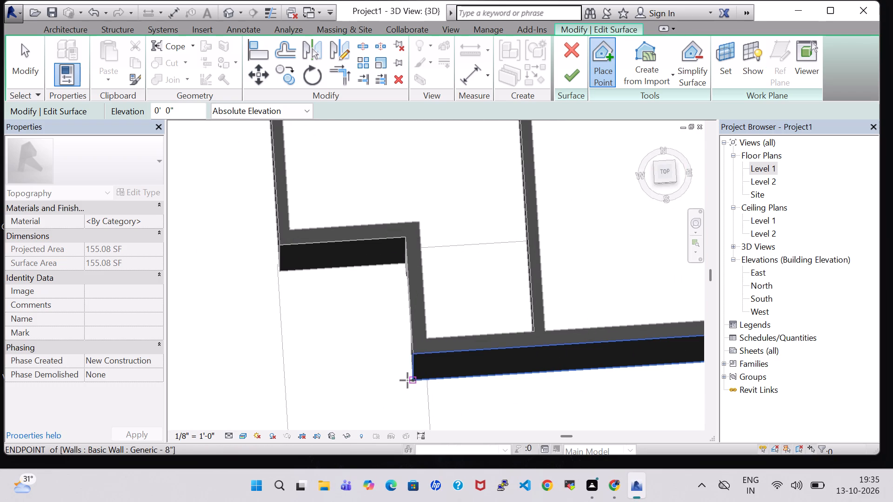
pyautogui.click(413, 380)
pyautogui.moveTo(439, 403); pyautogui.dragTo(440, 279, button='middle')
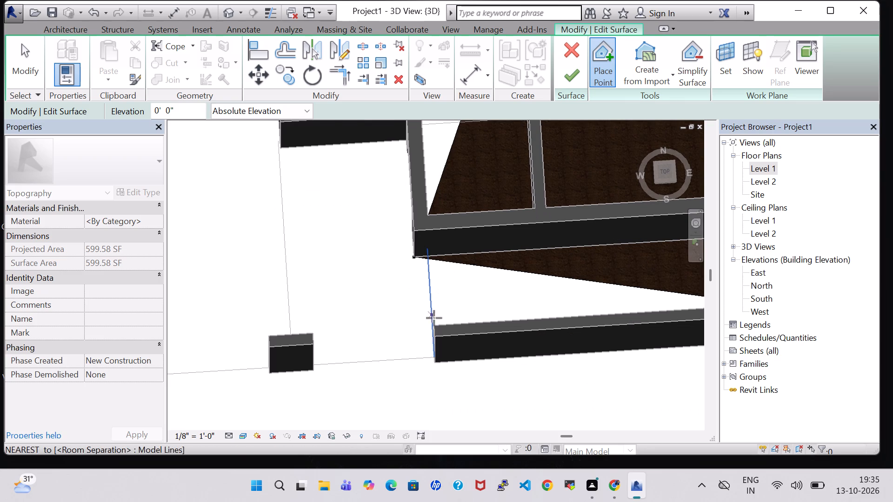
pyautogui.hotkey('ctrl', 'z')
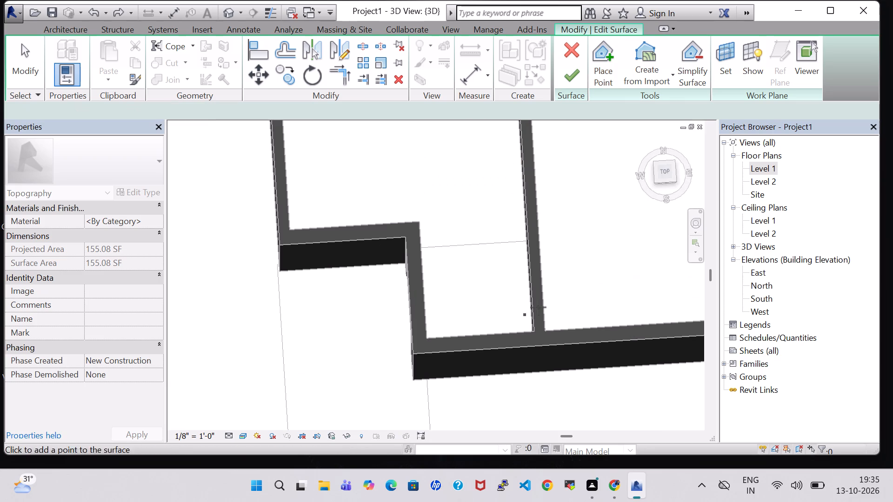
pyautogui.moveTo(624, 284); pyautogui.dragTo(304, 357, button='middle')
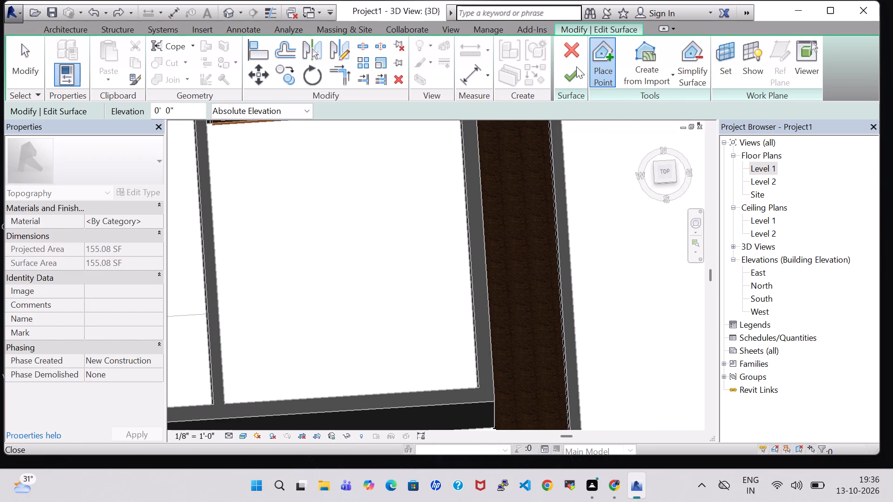
# Finish the toposurface along the right-hand strip.
pyautogui.click(576, 66)
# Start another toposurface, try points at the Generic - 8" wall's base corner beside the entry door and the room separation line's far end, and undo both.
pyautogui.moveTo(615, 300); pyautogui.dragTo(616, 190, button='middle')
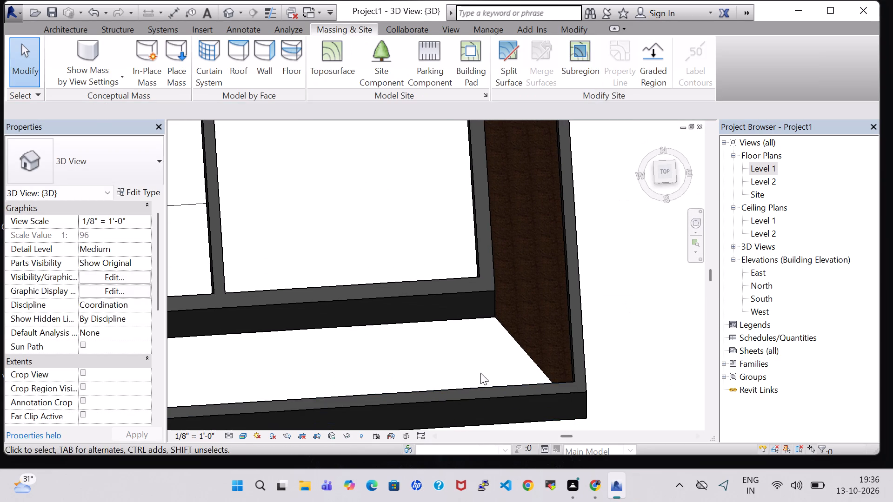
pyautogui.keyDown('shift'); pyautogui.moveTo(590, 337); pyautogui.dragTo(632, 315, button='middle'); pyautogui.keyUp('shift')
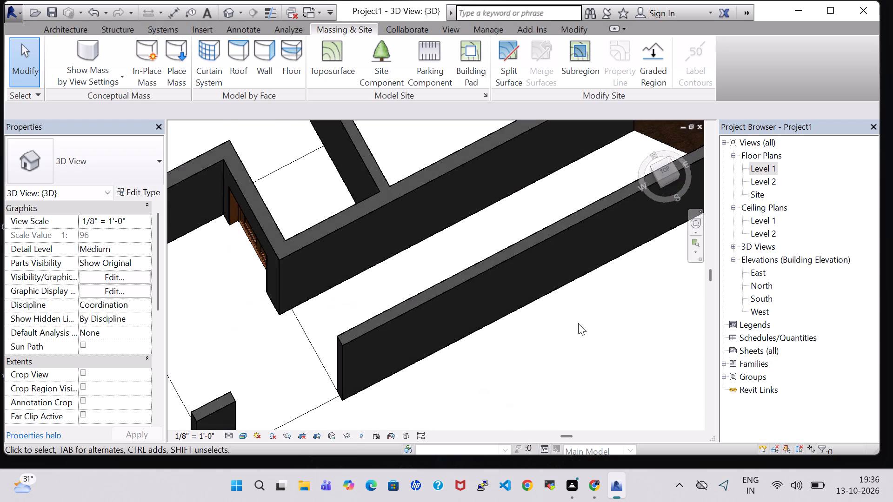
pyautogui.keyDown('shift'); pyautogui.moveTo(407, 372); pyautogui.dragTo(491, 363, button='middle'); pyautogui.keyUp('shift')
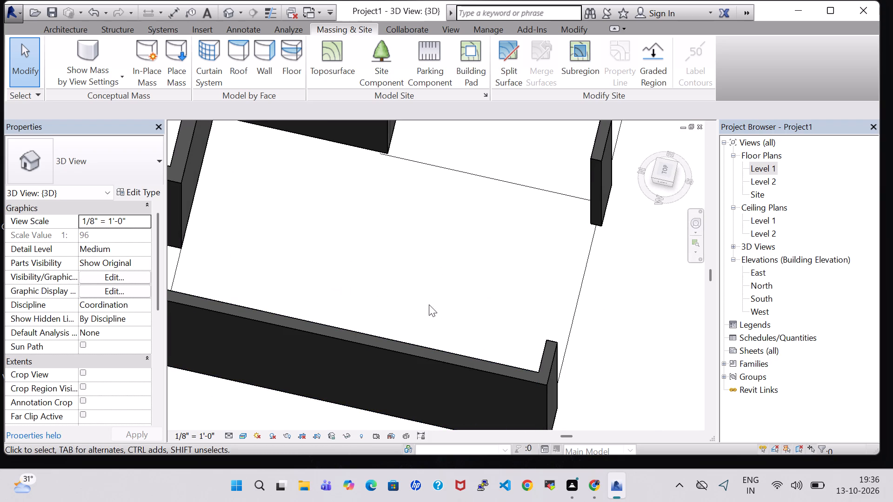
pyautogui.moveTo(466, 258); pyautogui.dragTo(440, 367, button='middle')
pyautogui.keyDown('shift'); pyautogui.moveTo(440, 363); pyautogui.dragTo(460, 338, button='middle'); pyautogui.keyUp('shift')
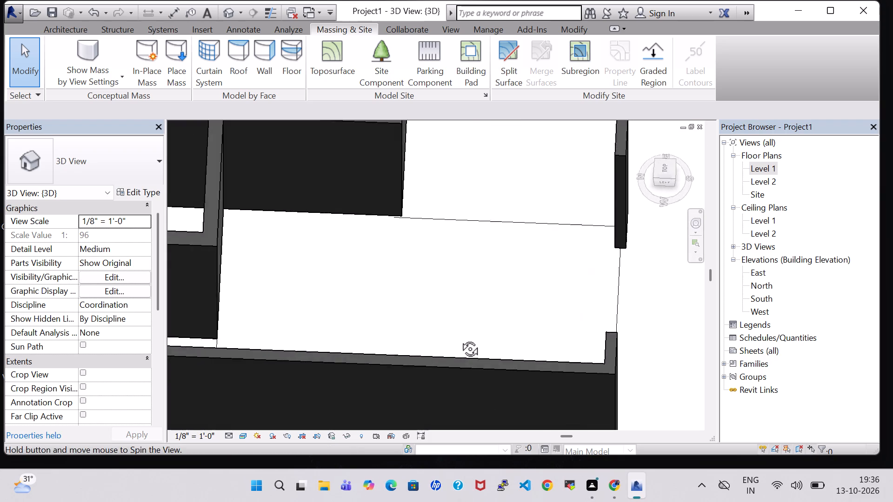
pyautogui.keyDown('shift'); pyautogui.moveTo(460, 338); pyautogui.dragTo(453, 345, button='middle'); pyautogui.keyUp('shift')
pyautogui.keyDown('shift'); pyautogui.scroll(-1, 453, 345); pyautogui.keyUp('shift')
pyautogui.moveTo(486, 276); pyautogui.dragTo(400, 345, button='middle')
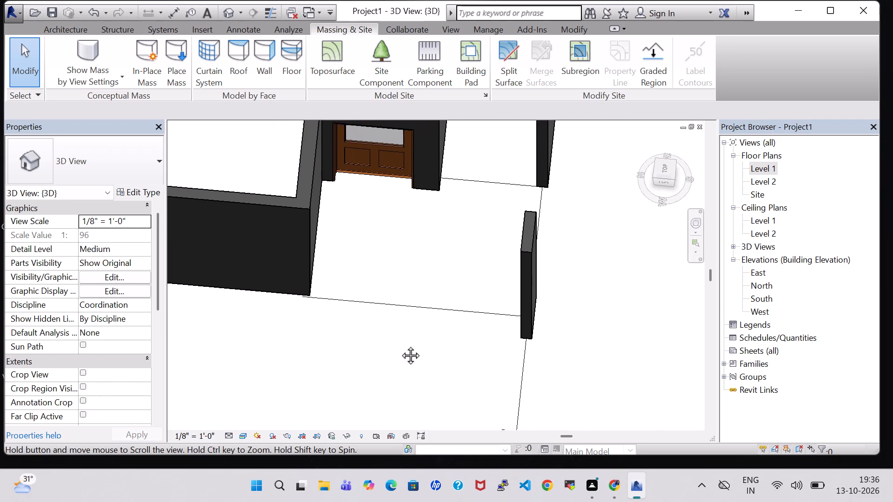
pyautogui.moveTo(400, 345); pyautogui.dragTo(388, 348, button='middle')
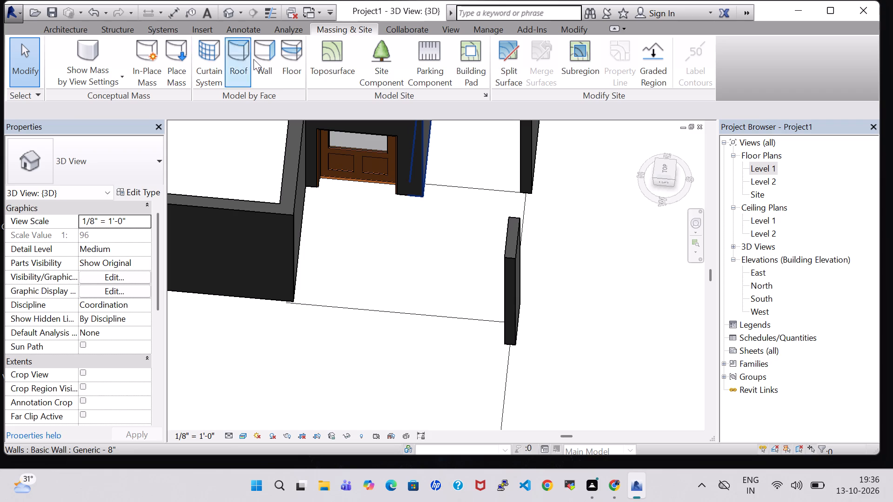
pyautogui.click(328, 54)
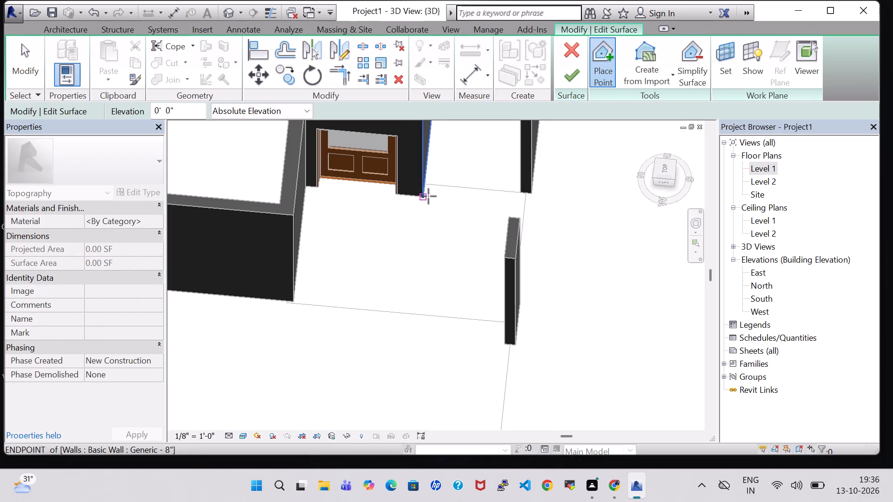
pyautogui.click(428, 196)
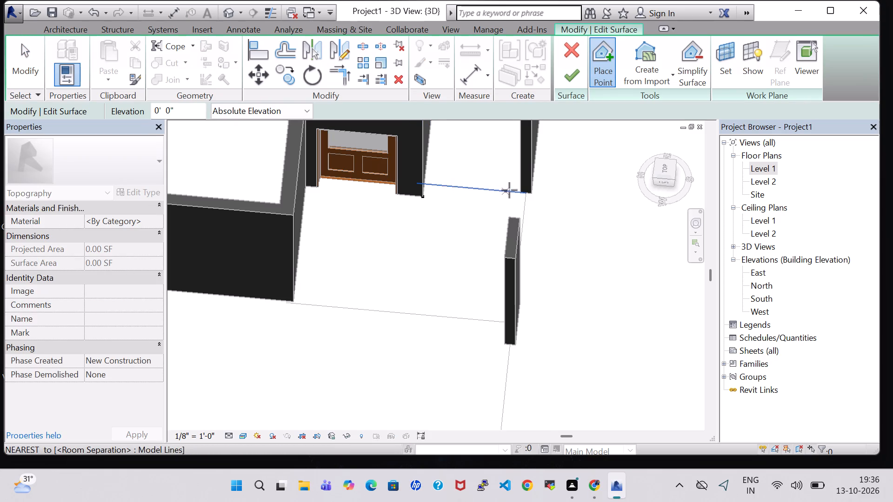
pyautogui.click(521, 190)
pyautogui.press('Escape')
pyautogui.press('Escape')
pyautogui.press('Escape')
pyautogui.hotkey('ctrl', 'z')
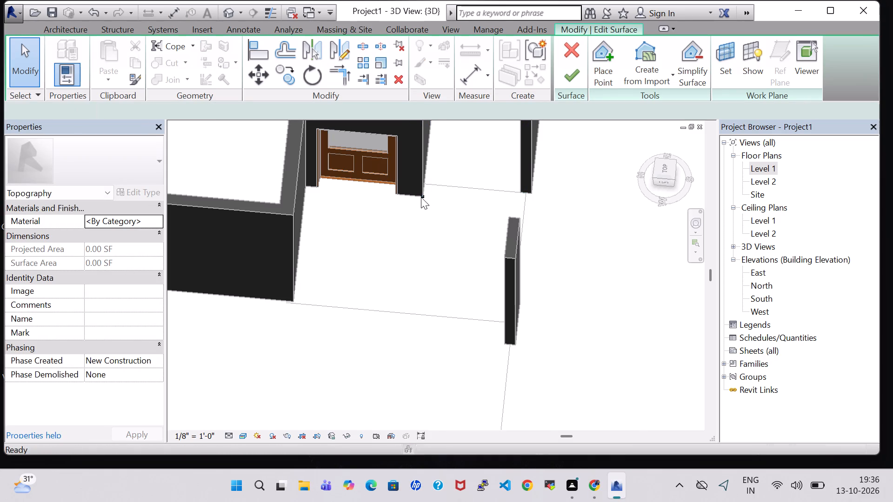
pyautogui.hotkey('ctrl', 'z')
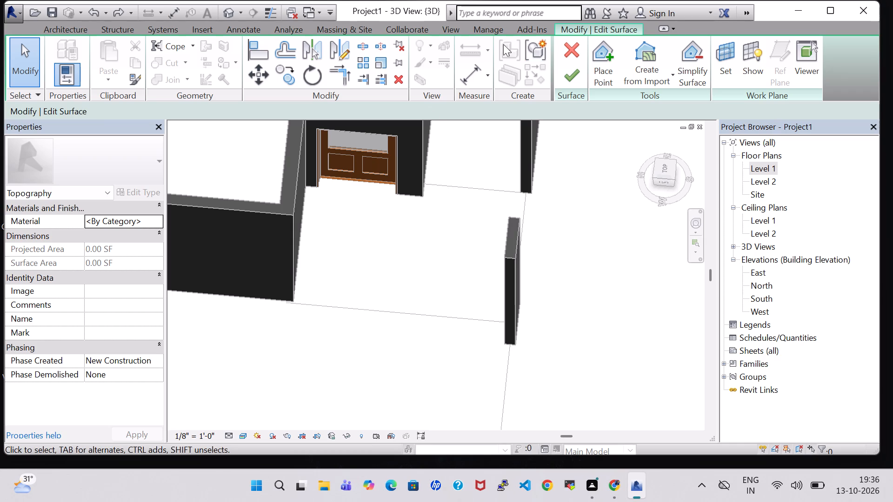
# Create a four-point toposurface at 0' elevation in the bottom strip, from the room separation line's ends to the lower-right room's outer corner and perimeter corner.
pyautogui.scroll(2, 572, 177)
pyautogui.click(600, 59)
pyautogui.scroll(2, 367, 172)
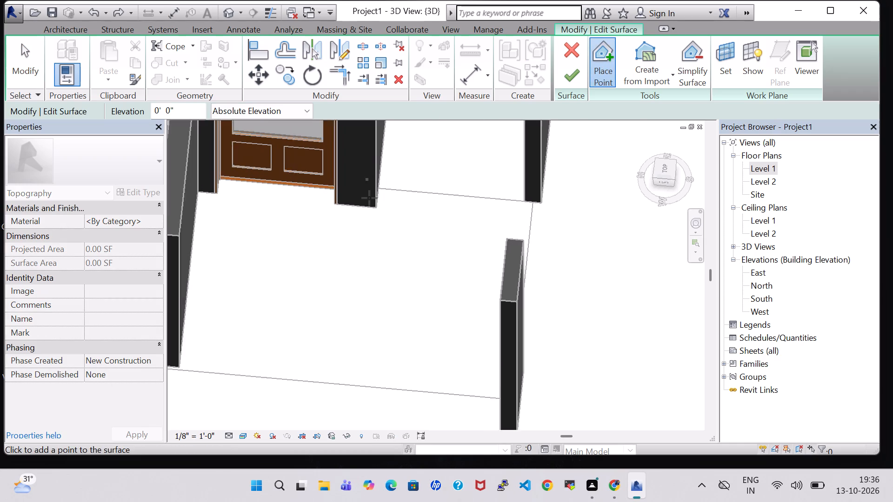
pyautogui.scroll(2, 369, 198)
pyautogui.click(384, 185)
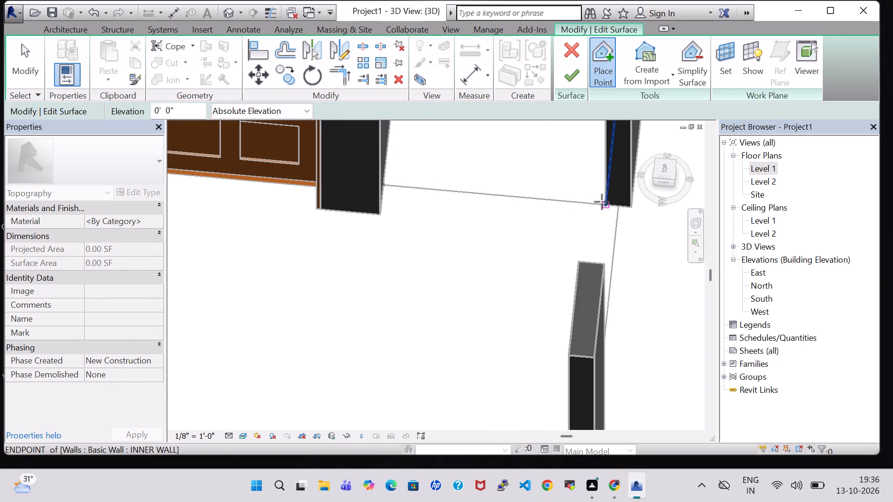
pyautogui.click(602, 202)
pyautogui.scroll(-6, 567, 193)
pyautogui.moveTo(557, 174); pyautogui.dragTo(516, 328, button='middle')
pyautogui.moveTo(503, 197); pyautogui.dragTo(484, 360, button='middle')
pyautogui.moveTo(488, 208); pyautogui.dragTo(462, 327, button='middle')
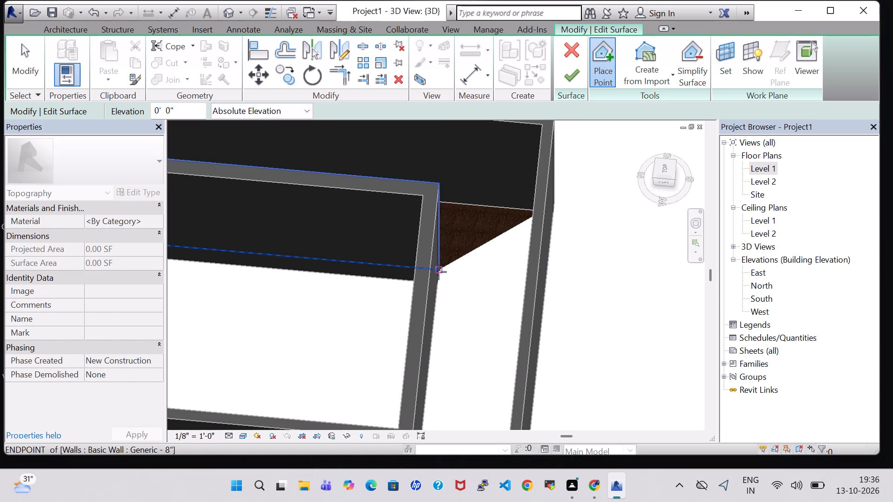
pyautogui.click(439, 271)
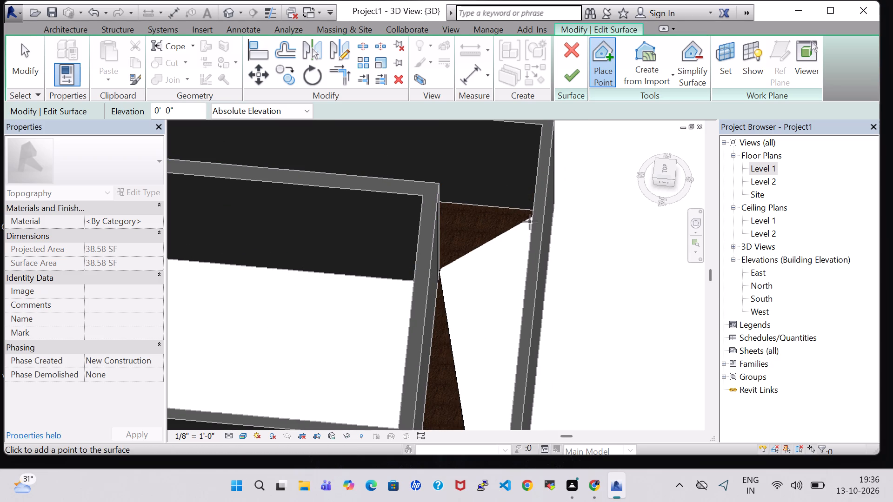
pyautogui.keyDown('shift'); pyautogui.moveTo(485, 265); pyautogui.dragTo(513, 271, button='middle'); pyautogui.keyUp('shift')
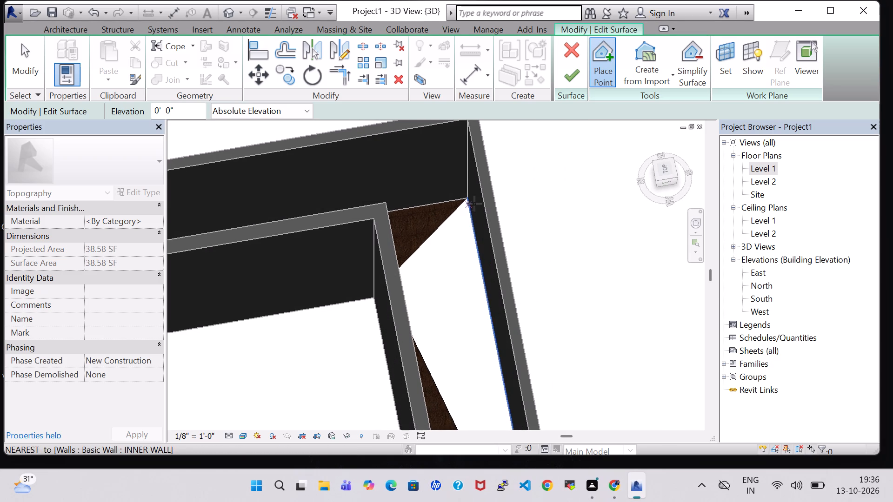
pyautogui.click(470, 202)
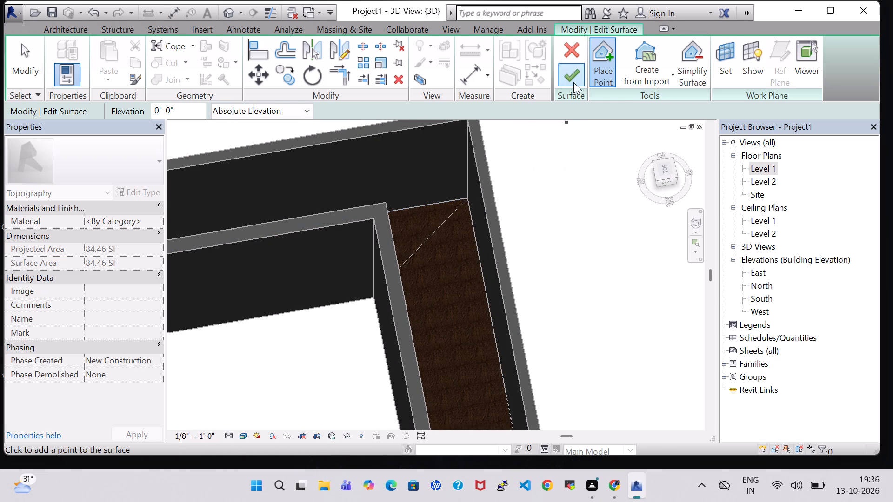
pyautogui.click(573, 82)
# Delete the INNER WALL along the outer edge of the bottom toposurface strip.
pyautogui.scroll(-4, 584, 265)
pyautogui.keyDown('shift'); pyautogui.moveTo(597, 310); pyautogui.dragTo(584, 251, button='middle'); pyautogui.keyUp('shift')
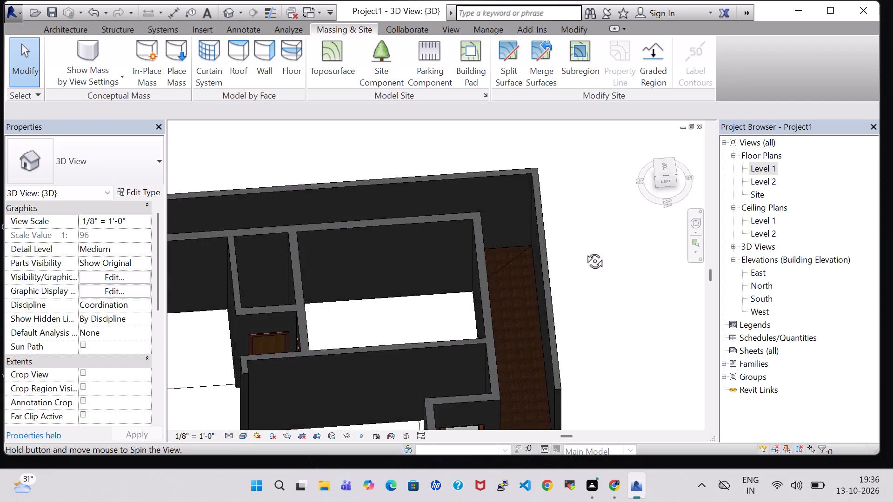
pyautogui.keyDown('shift'); pyautogui.moveTo(584, 251); pyautogui.dragTo(576, 213, button='middle'); pyautogui.keyUp('shift')
pyautogui.keyDown('shift'); pyautogui.moveTo(593, 327); pyautogui.dragTo(518, 317, button='middle'); pyautogui.keyUp('shift')
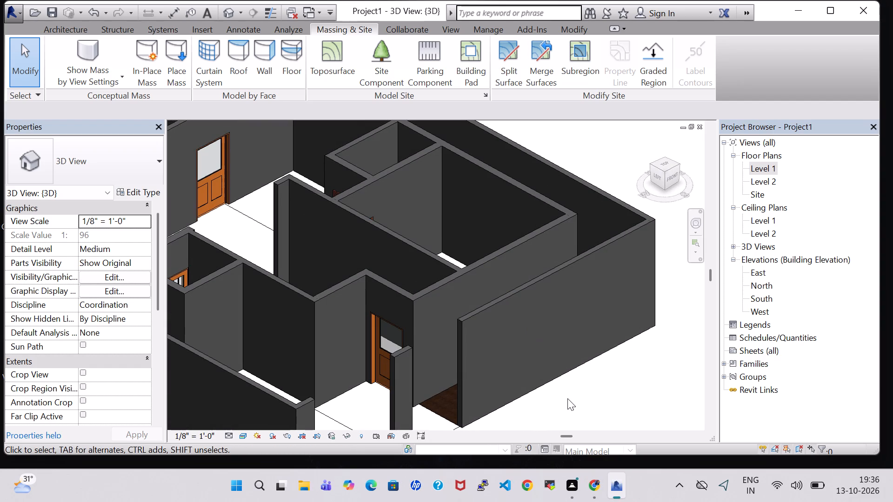
pyautogui.keyDown('shift'); pyautogui.moveTo(567, 398); pyautogui.dragTo(498, 386, button='middle'); pyautogui.keyUp('shift')
pyautogui.click(572, 278)
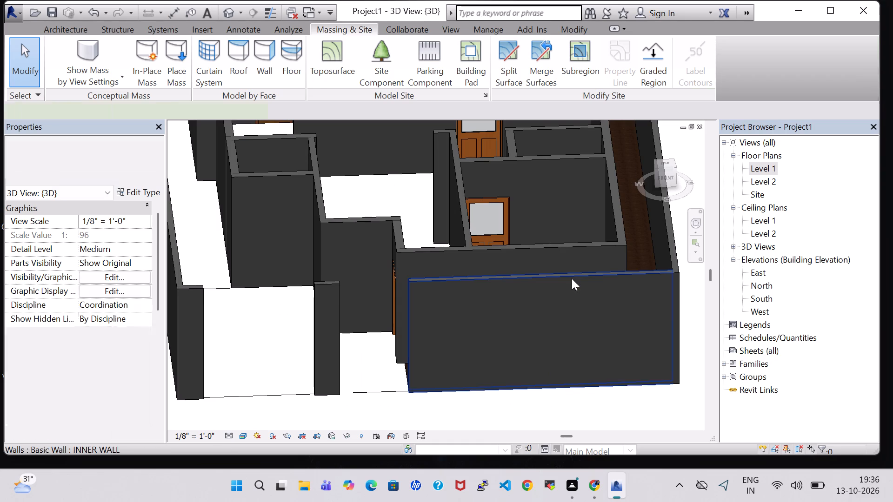
pyautogui.press('Delete')
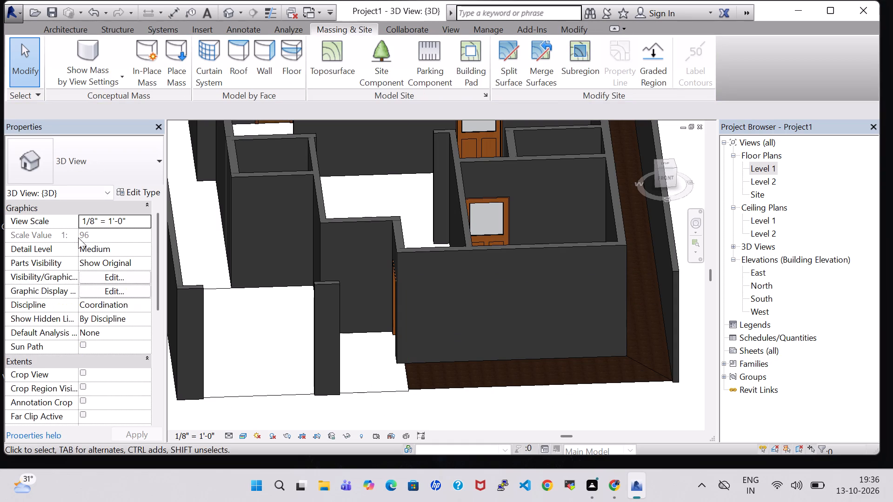
# Delete the INNER WALL along the outer edge of the right-hand toposurface strip.
pyautogui.keyDown('shift'); pyautogui.moveTo(531, 412); pyautogui.dragTo(533, 358, button='middle'); pyautogui.keyUp('shift')
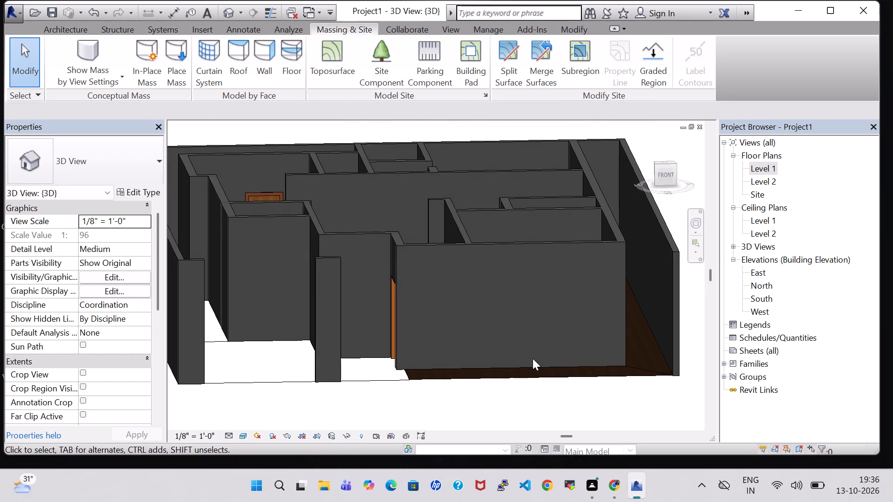
pyautogui.moveTo(533, 358); pyautogui.dragTo(431, 357, button='middle')
pyautogui.keyDown('shift'); pyautogui.moveTo(604, 284); pyautogui.dragTo(589, 291, button='middle'); pyautogui.keyUp('shift')
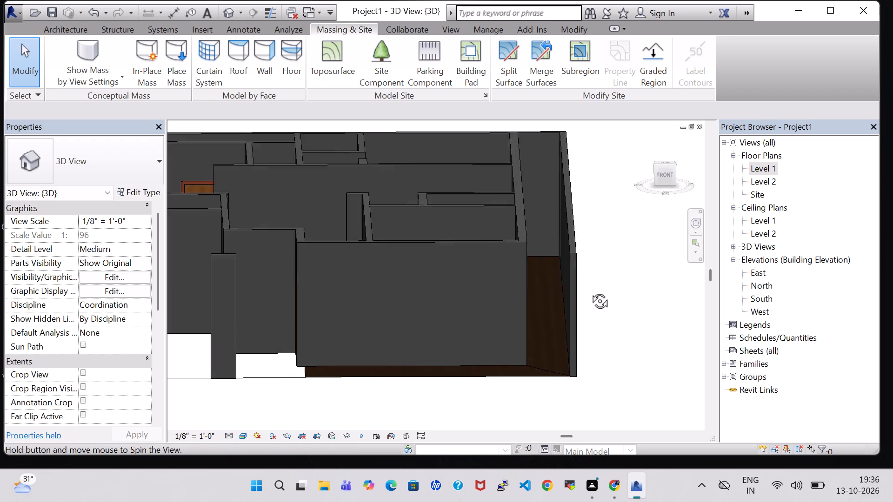
pyautogui.keyDown('shift'); pyautogui.moveTo(589, 291); pyautogui.dragTo(568, 308, button='middle'); pyautogui.keyUp('shift')
pyautogui.keyDown('shift'); pyautogui.moveTo(622, 335); pyautogui.dragTo(642, 335, button='middle'); pyautogui.keyUp('shift')
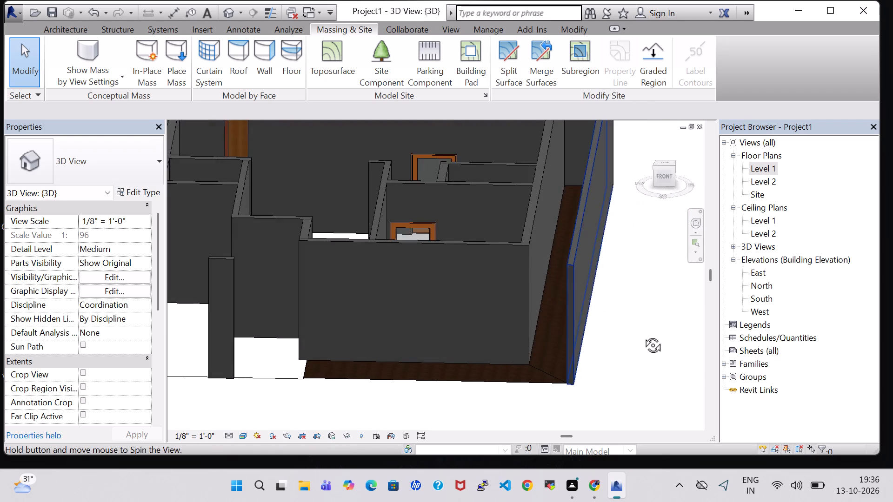
pyautogui.keyDown('shift'); pyautogui.moveTo(642, 335); pyautogui.dragTo(644, 335, button='middle'); pyautogui.keyUp('shift')
pyautogui.click(573, 279)
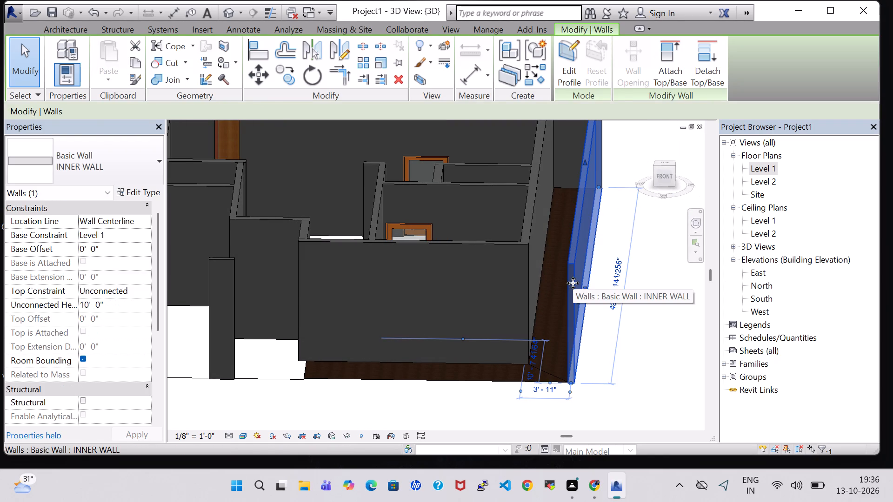
pyautogui.press('Delete')
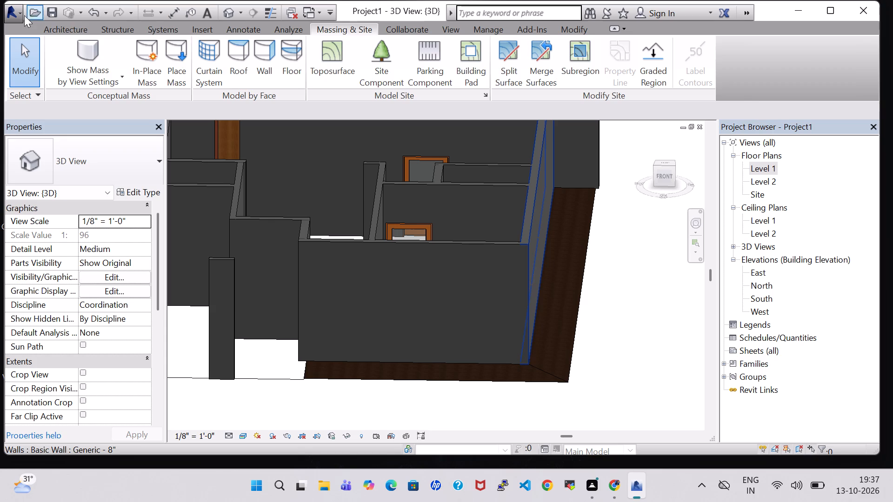
# Create a Handrail - Rectangular railing on Level 1, about 49' long, along the right-hand strip's outer edge from the upper wall's end to the bottom corner.
pyautogui.click(63, 33)
pyautogui.click(336, 46)
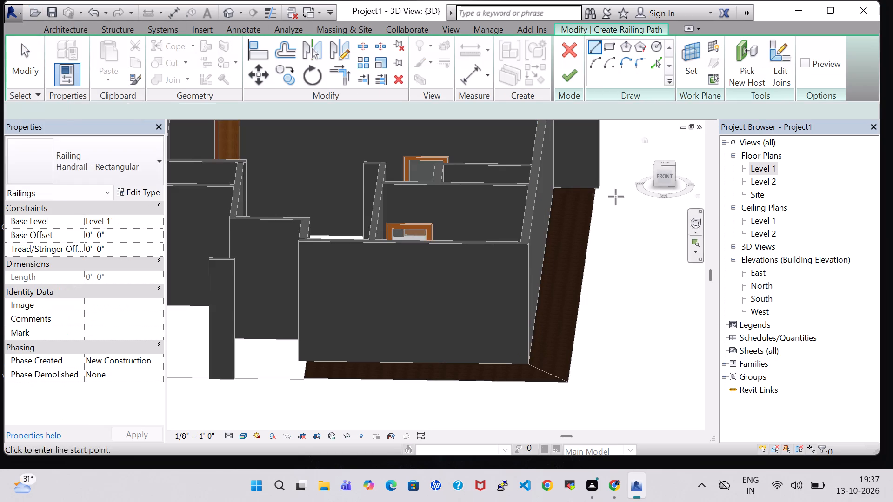
pyautogui.scroll(4, 562, 185)
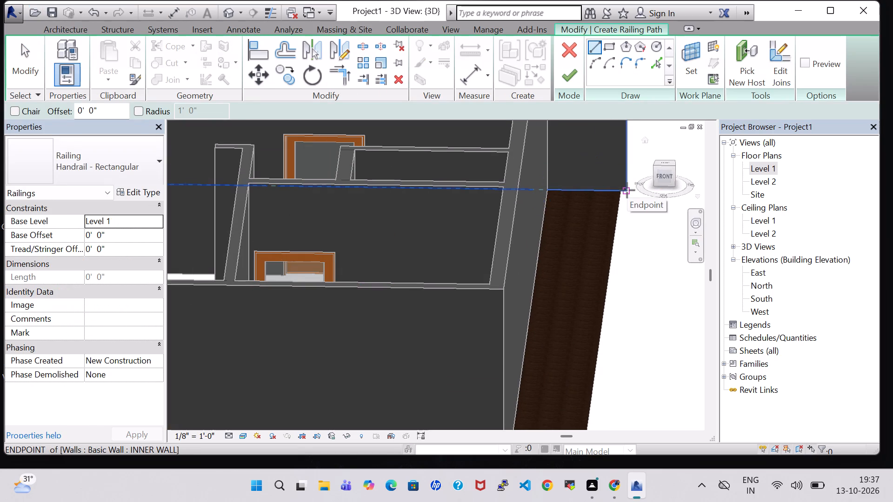
pyautogui.click(627, 190)
pyautogui.moveTo(598, 396); pyautogui.dragTo(631, 187, button='middle')
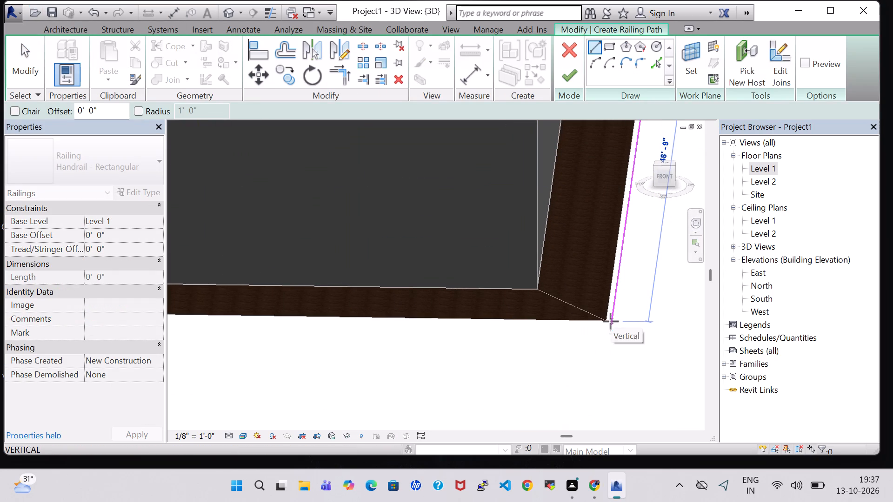
pyautogui.click(611, 323)
pyautogui.moveTo(454, 325); pyautogui.dragTo(546, 317, button='middle')
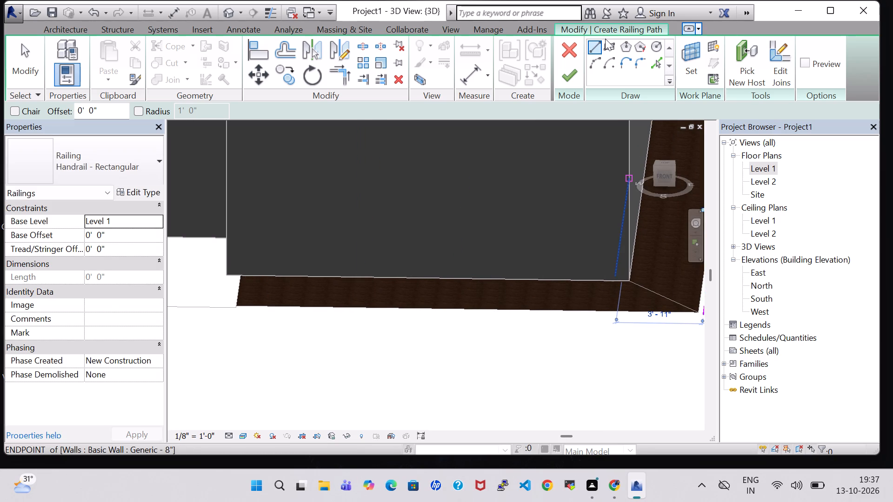
pyautogui.click(580, 72)
# Examine the new railing and its alignment with the right-hand toposurface strip from several angles.
pyautogui.moveTo(555, 319); pyautogui.dragTo(477, 318, button='middle')
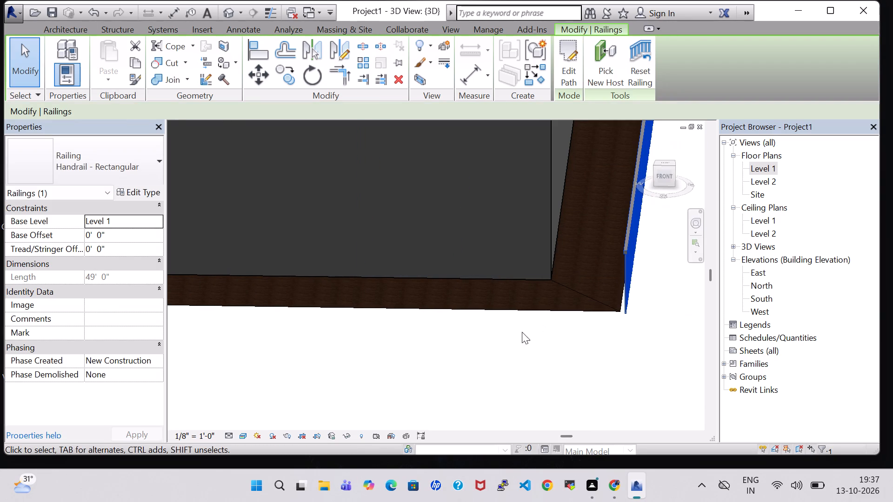
pyautogui.keyDown('shift'); pyautogui.moveTo(555, 337); pyautogui.dragTo(541, 353, button='middle'); pyautogui.keyUp('shift')
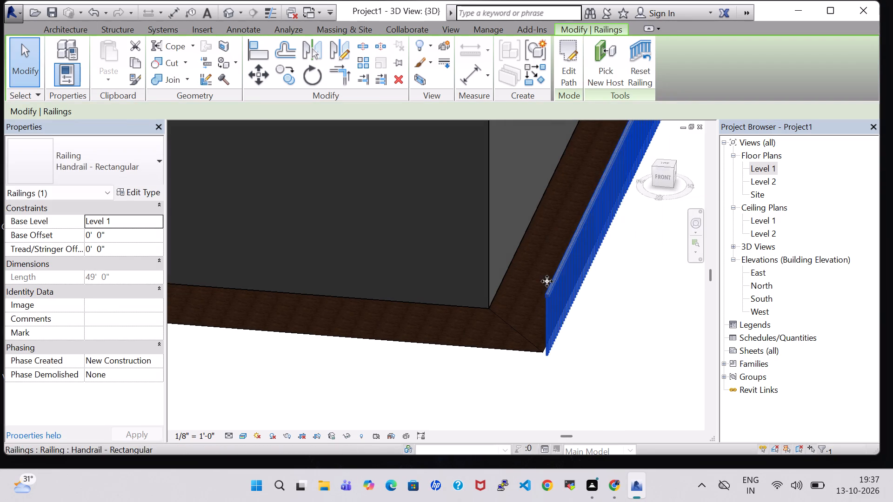
pyautogui.keyDown('shift'); pyautogui.moveTo(486, 234); pyautogui.dragTo(515, 235, button='middle'); pyautogui.keyUp('shift')
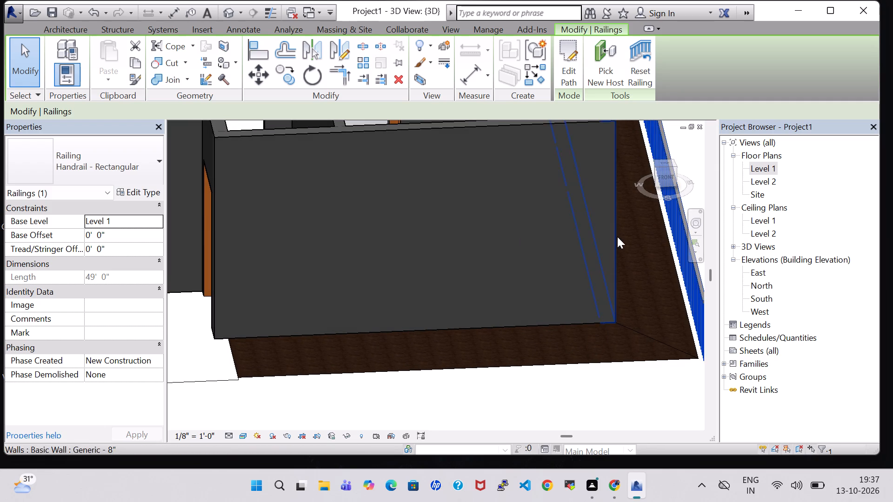
pyautogui.moveTo(617, 237); pyautogui.dragTo(505, 294, button='middle')
pyautogui.keyDown('shift'); pyautogui.moveTo(628, 284); pyautogui.dragTo(608, 284, button='middle'); pyautogui.keyUp('shift')
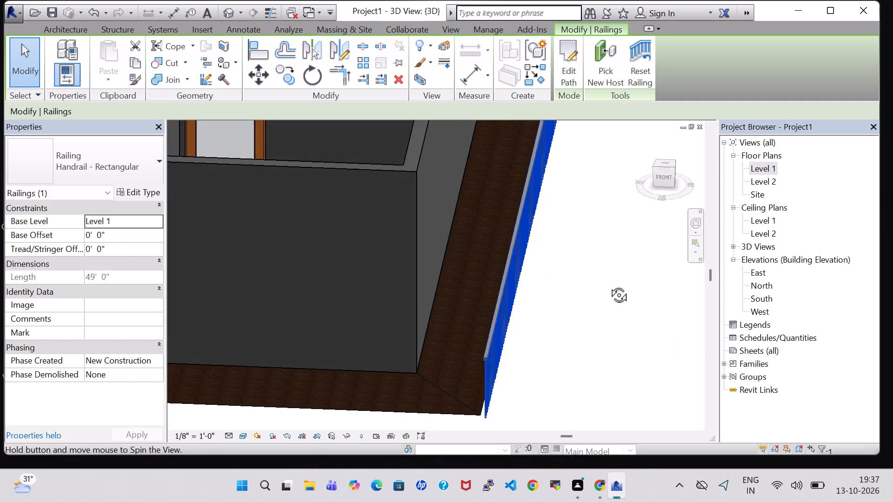
pyautogui.keyDown('shift'); pyautogui.moveTo(608, 284); pyautogui.dragTo(620, 292, button='middle'); pyautogui.keyUp('shift')
pyautogui.scroll(-1, 619, 249)
pyautogui.moveTo(618, 218); pyautogui.dragTo(610, 333, button='middle')
pyautogui.scroll(-1, 594, 187)
pyautogui.moveTo(594, 187); pyautogui.dragTo(590, 230, button='middle')
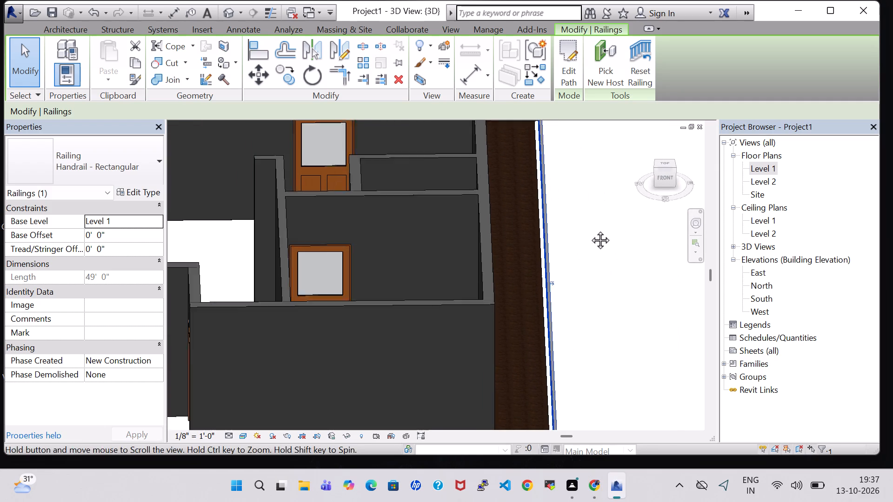
# Delete the toposurface strip between the right-hand outer wall and the new railing.
pyautogui.moveTo(590, 230); pyautogui.dragTo(586, 253, button='middle')
pyautogui.scroll(6, 558, 220)
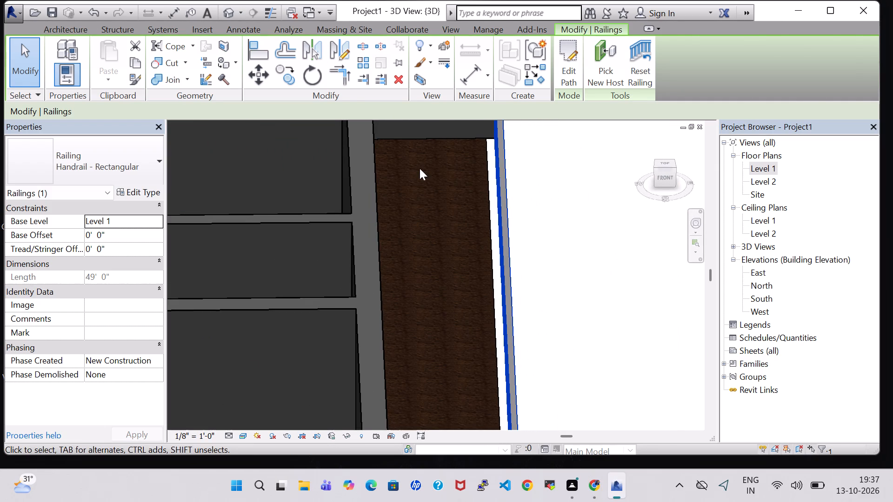
pyautogui.click(420, 168)
pyautogui.doubleClick(447, 206)
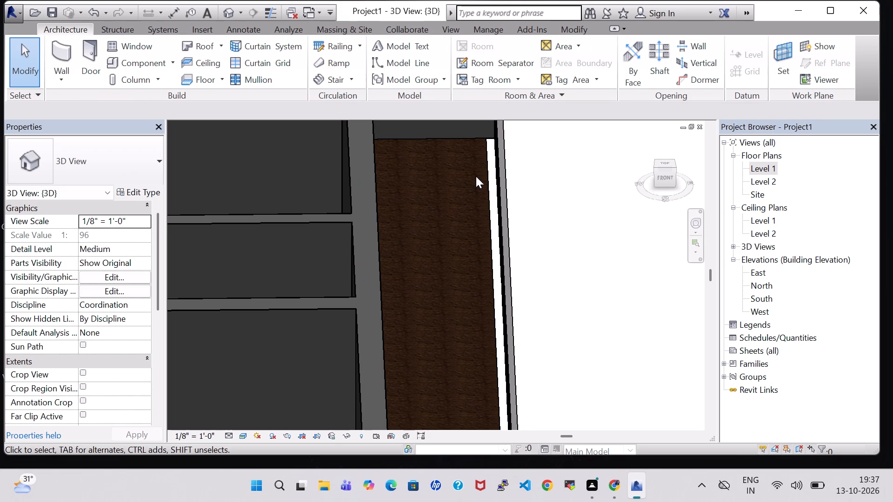
pyautogui.click(488, 175)
pyautogui.press('Delete')
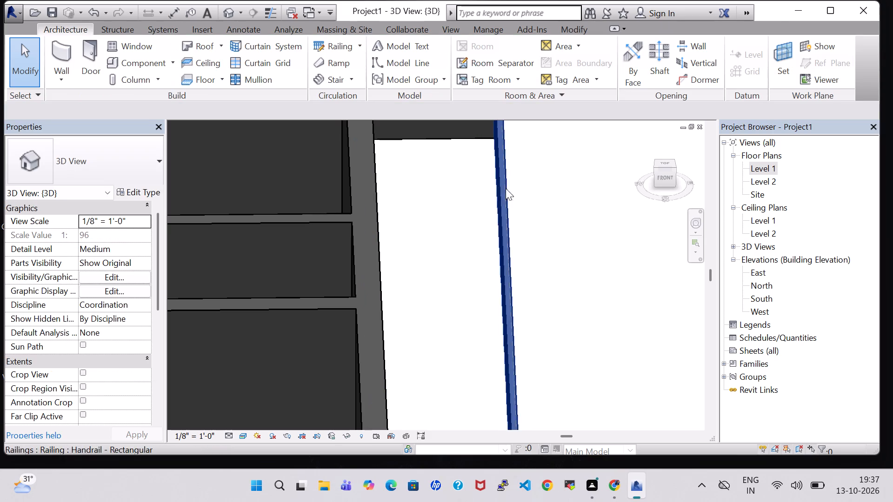
# Start a new toposurface at 0' 0" absolute elevation, placing points at both ends of the upper wall's base between the building and railing.
pyautogui.keyDown('shift'); pyautogui.moveTo(574, 171); pyautogui.dragTo(577, 182, button='middle'); pyautogui.keyUp('shift')
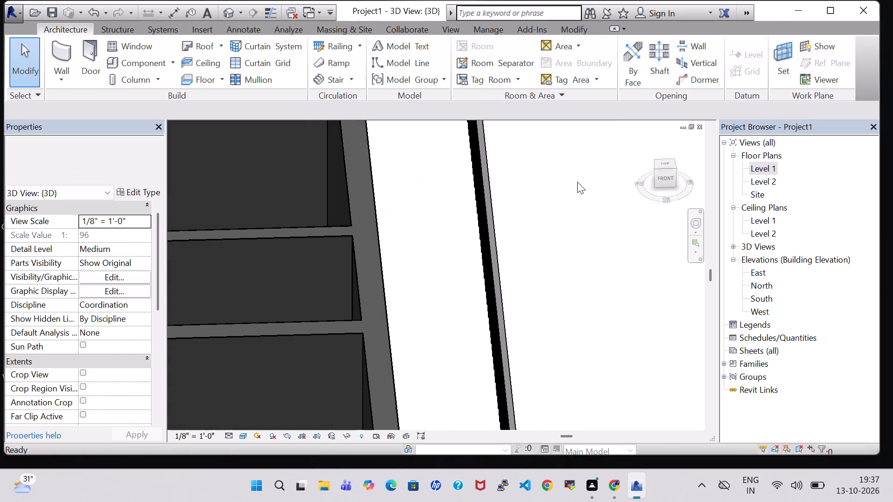
pyautogui.moveTo(536, 161); pyautogui.dragTo(541, 288, button='middle')
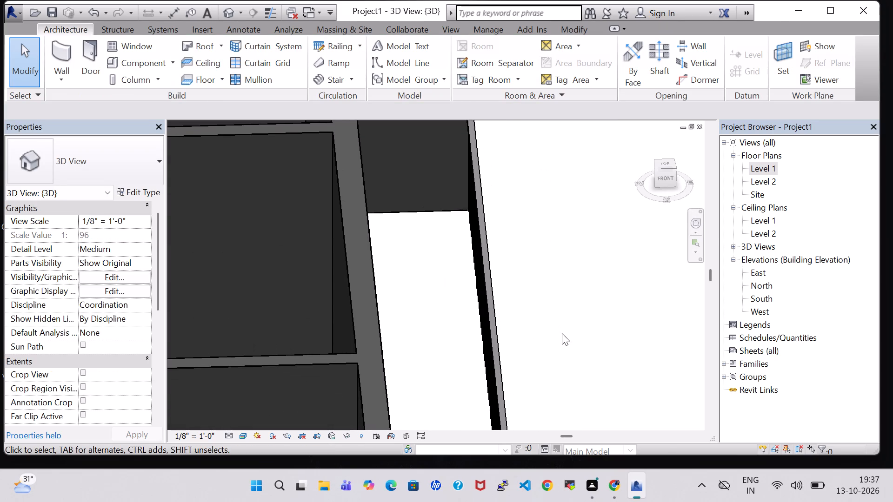
pyautogui.keyDown('shift'); pyautogui.moveTo(562, 333); pyautogui.dragTo(553, 308, button='middle'); pyautogui.keyUp('shift')
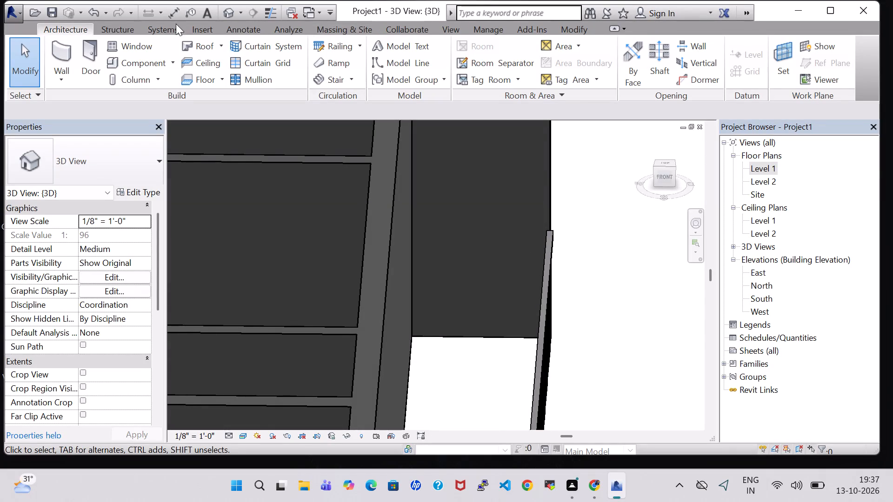
pyautogui.click(341, 26)
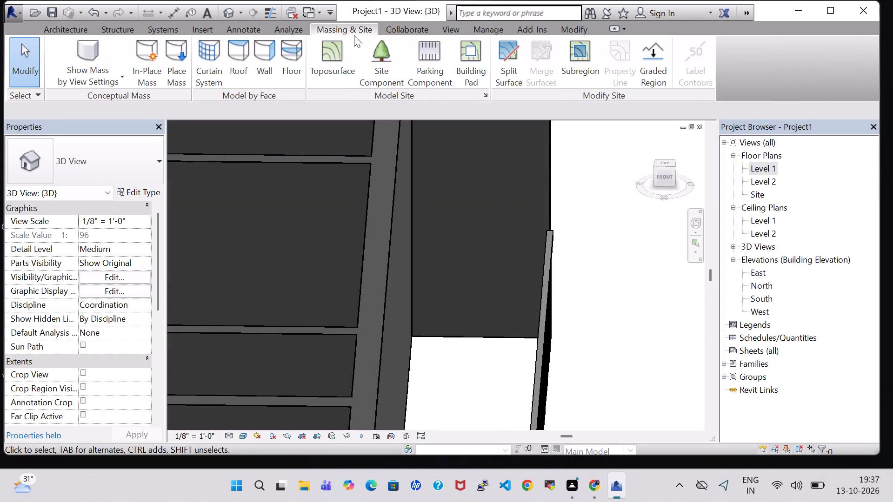
pyautogui.click(336, 49)
pyautogui.scroll(3, 426, 348)
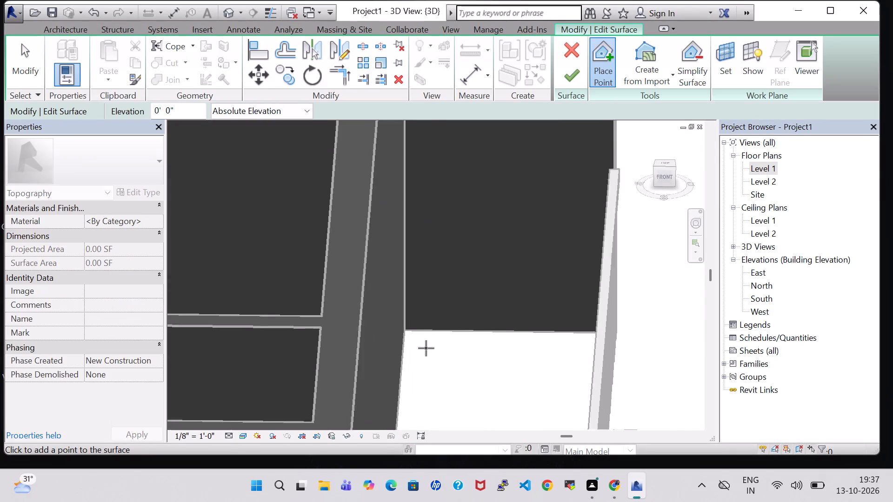
pyautogui.scroll(3, 426, 348)
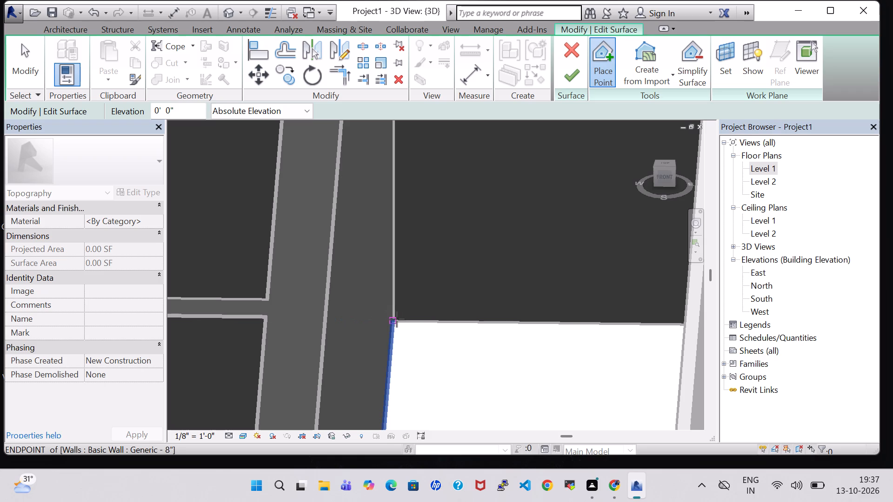
pyautogui.click(397, 319)
pyautogui.keyDown('shift'); pyautogui.moveTo(511, 365); pyautogui.dragTo(544, 353, button='middle'); pyautogui.keyUp('shift')
pyautogui.scroll(-13, 542, 343)
pyautogui.keyDown('shift'); pyautogui.moveTo(547, 333); pyautogui.dragTo(507, 332, button='middle'); pyautogui.keyUp('shift')
pyautogui.keyDown('shift'); pyautogui.scroll(-1, 507, 332); pyautogui.keyUp('shift')
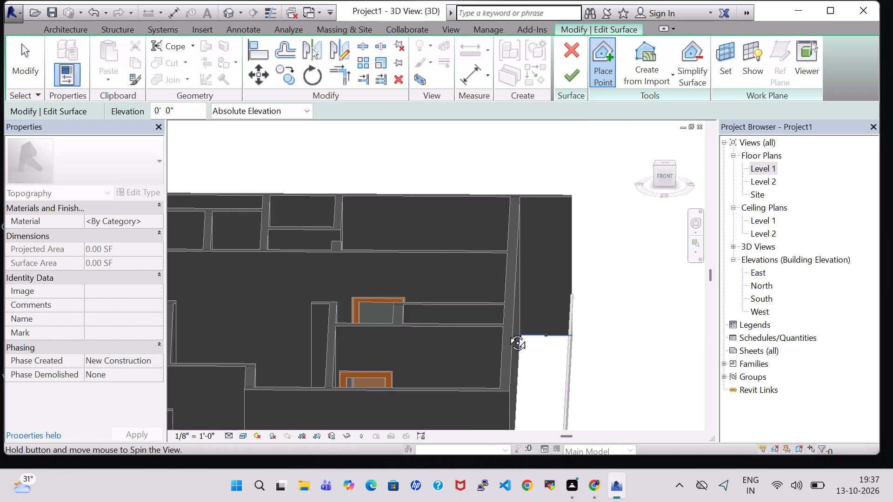
pyautogui.keyDown('shift'); pyautogui.moveTo(507, 332); pyautogui.dragTo(510, 343, button='middle'); pyautogui.keyUp('shift')
pyautogui.scroll(9, 556, 342)
pyautogui.keyDown('shift'); pyautogui.moveTo(543, 347); pyautogui.dragTo(561, 349, button='middle'); pyautogui.keyUp('shift')
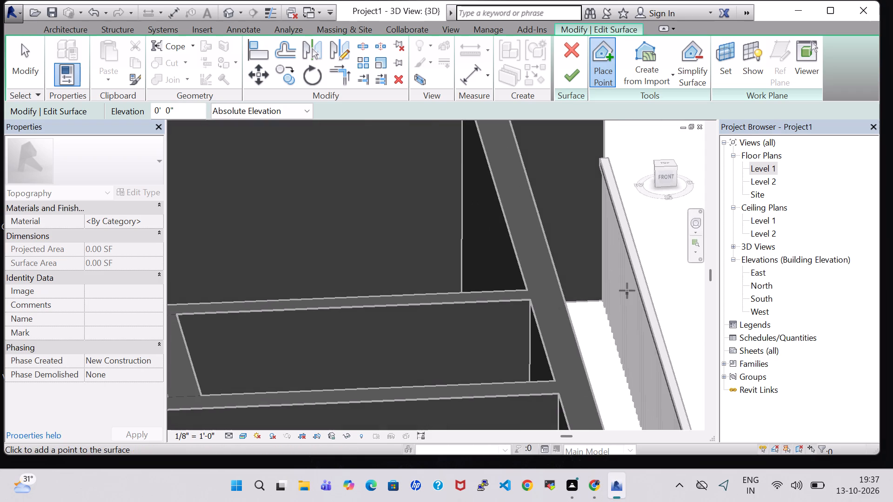
pyautogui.scroll(11, 600, 299)
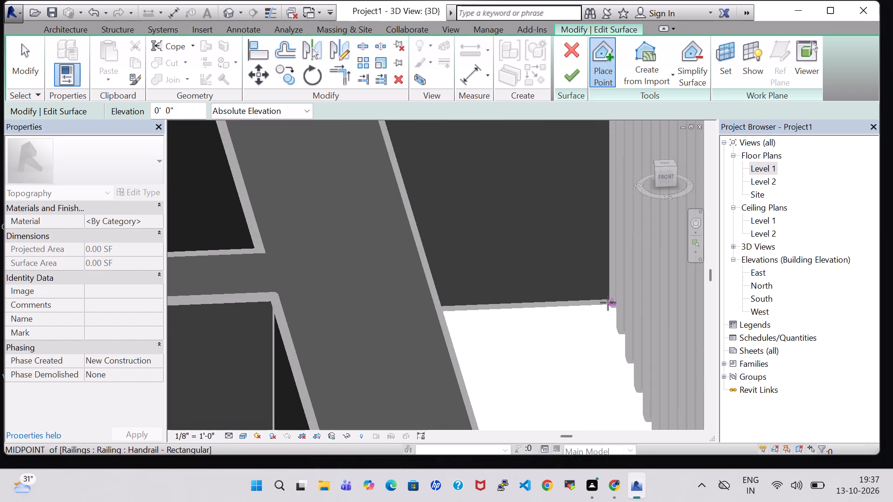
pyautogui.scroll(7, 604, 303)
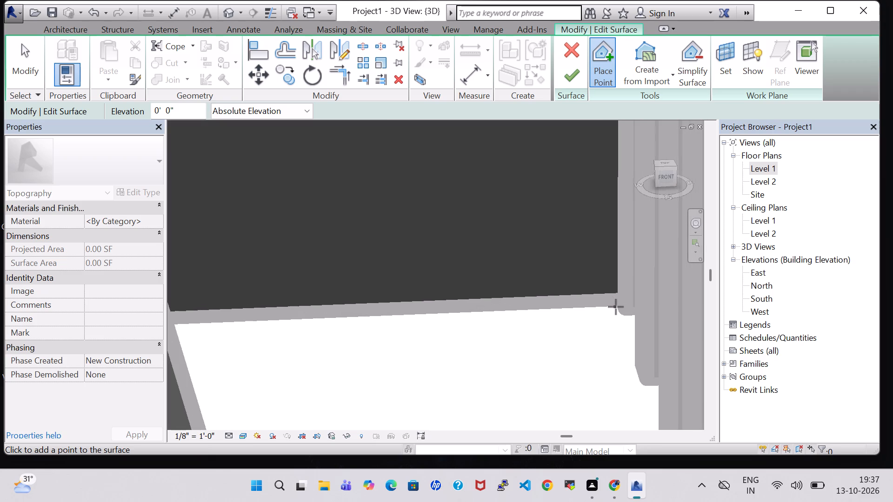
pyautogui.click(616, 307)
# Place points at the building's lower corner and the railing's lower end, completing the right-hand toposurface strip of about 166 SF.
pyautogui.moveTo(604, 368); pyautogui.dragTo(456, 213, button='middle')
pyautogui.scroll(-7, 456, 213)
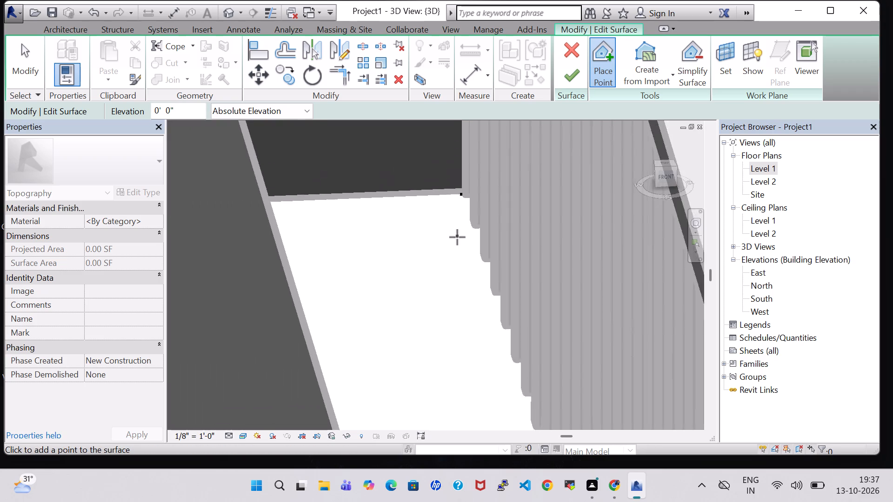
pyautogui.scroll(-3, 457, 237)
pyautogui.keyDown('shift'); pyautogui.moveTo(459, 246); pyautogui.dragTo(436, 251, button='middle'); pyautogui.keyUp('shift')
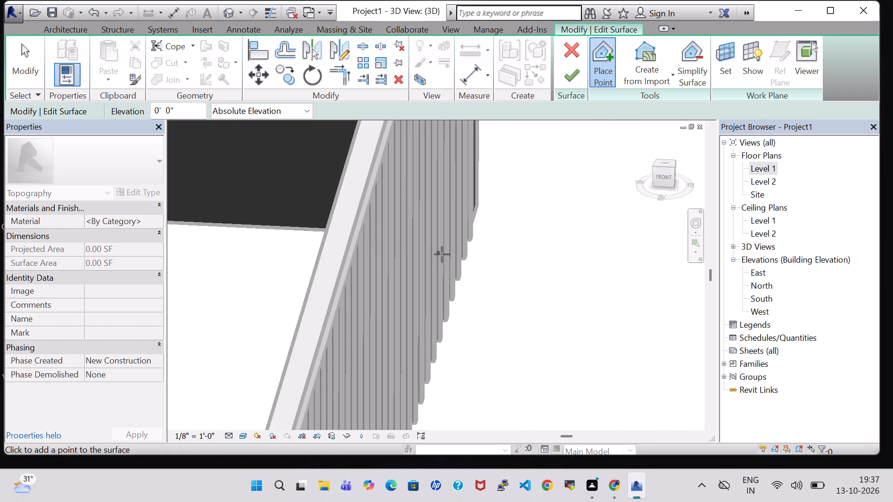
pyautogui.scroll(-10, 442, 258)
pyautogui.moveTo(486, 280); pyautogui.dragTo(555, 132, button='middle')
pyautogui.scroll(-3, 527, 251)
pyautogui.moveTo(522, 312); pyautogui.dragTo(625, 127, button='middle')
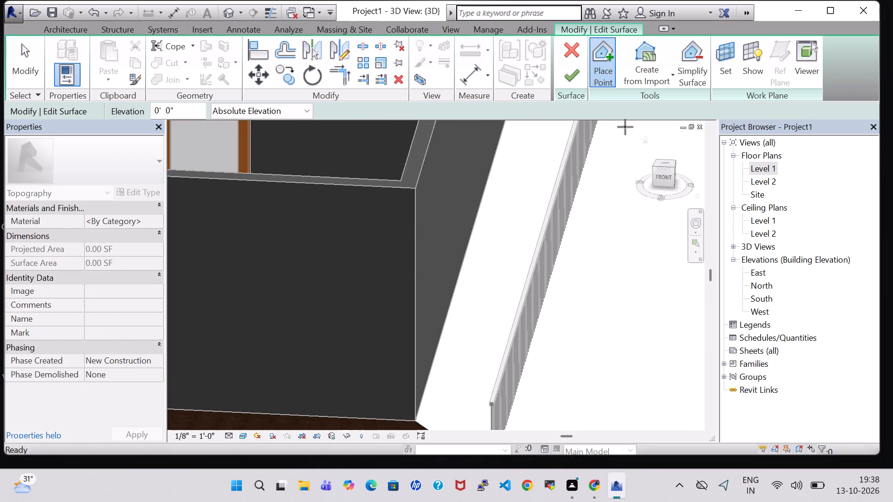
pyautogui.moveTo(417, 406); pyautogui.dragTo(466, 264, button='middle')
pyautogui.click(466, 280)
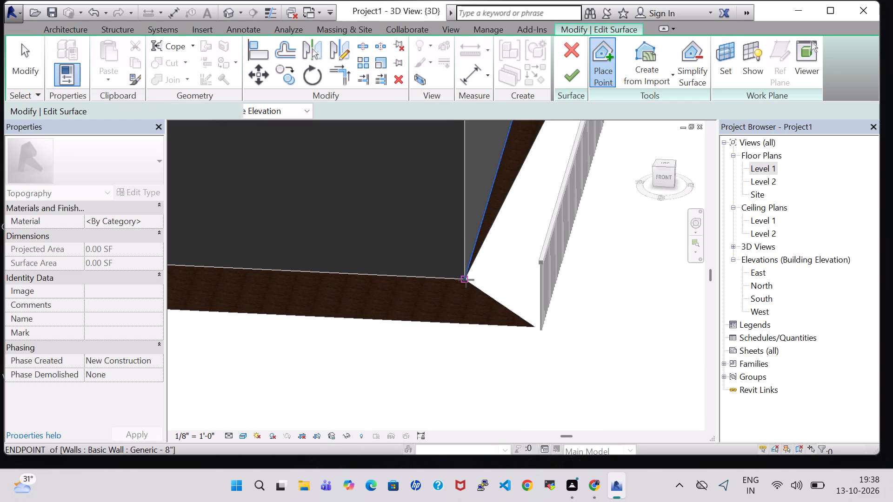
pyautogui.keyDown('shift'); pyautogui.moveTo(504, 306); pyautogui.dragTo(534, 310, button='middle'); pyautogui.keyUp('shift')
pyautogui.moveTo(548, 313); pyautogui.dragTo(463, 313, button='middle')
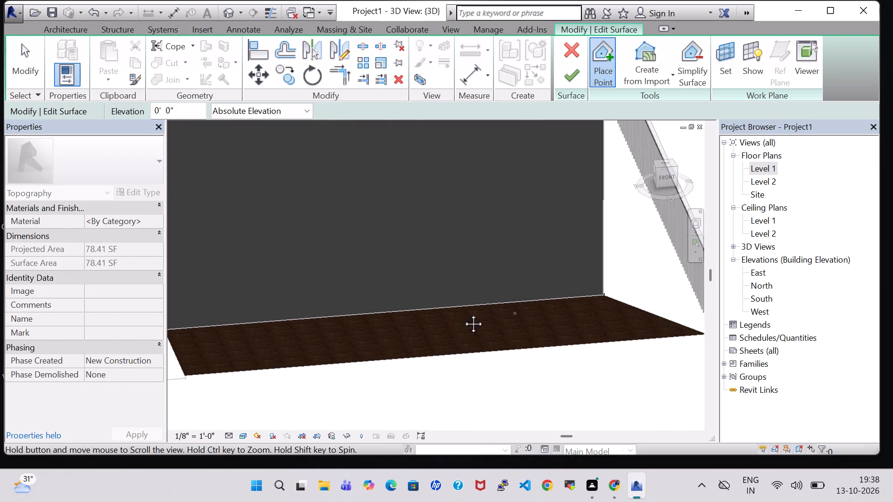
pyautogui.moveTo(463, 313); pyautogui.dragTo(421, 311, button='middle')
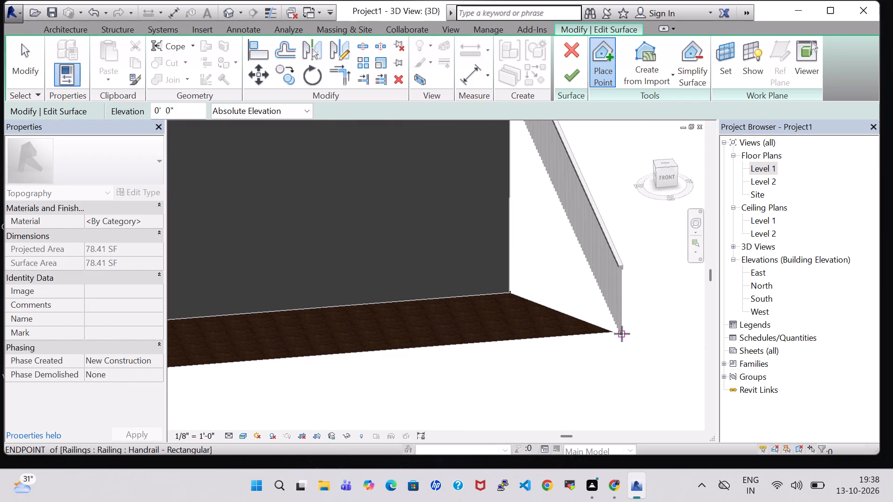
pyautogui.click(620, 332)
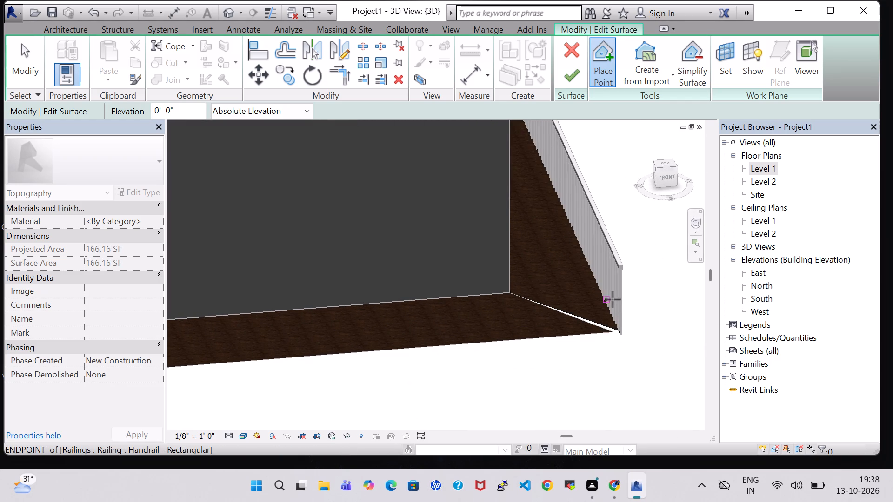
pyautogui.press('Escape')
pyautogui.click(569, 73)
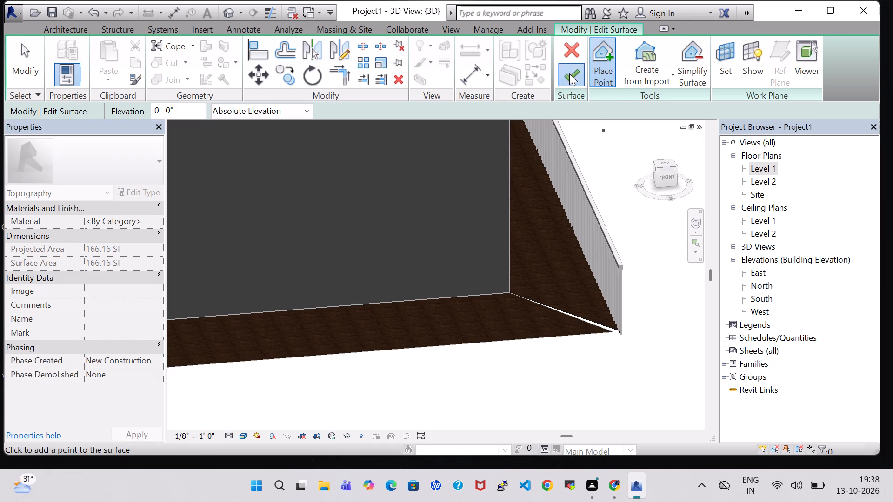
# Delete the toposurface strip along the building's bottom wall.
pyautogui.click(564, 312)
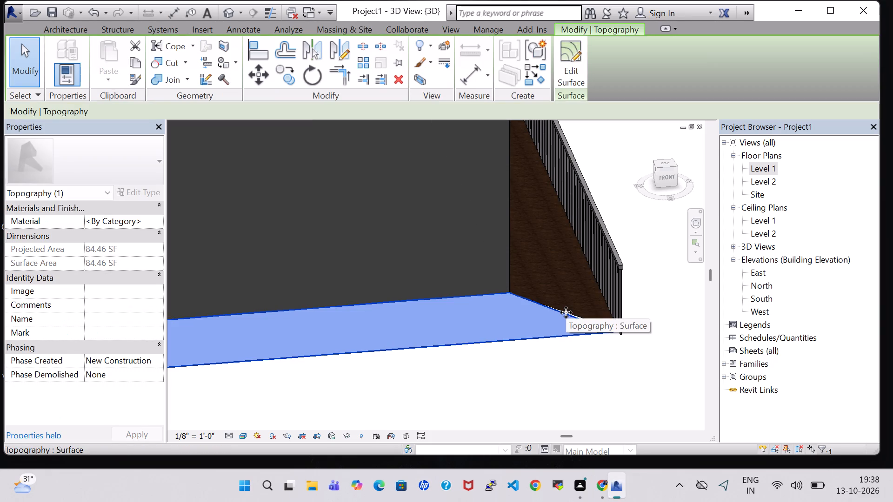
pyautogui.press('Delete')
# Create a toposurface strip of about 91 SF at 0' 0" elevation along the bottom wall, starting from the building corner and railing end.
pyautogui.click(341, 58)
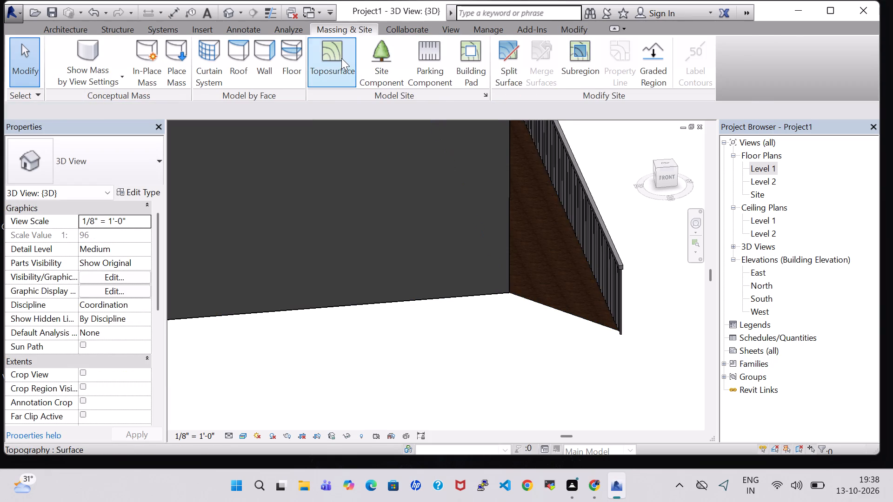
pyautogui.click(510, 293)
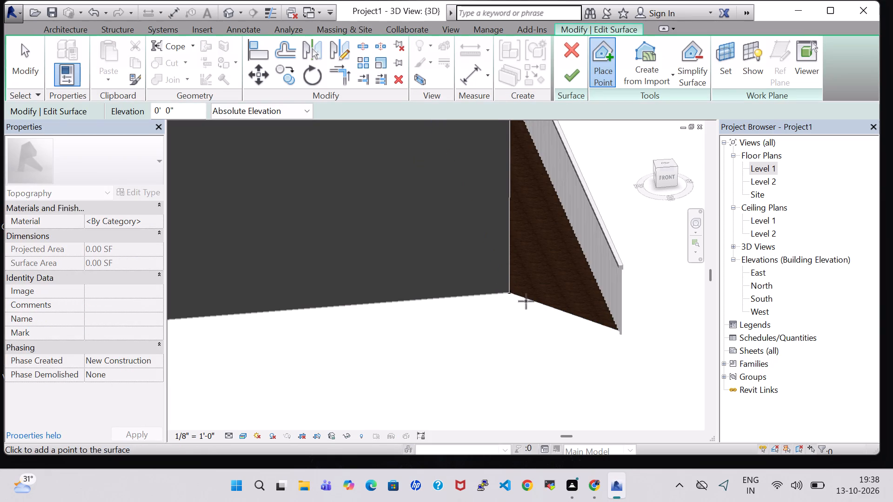
pyautogui.click(616, 330)
pyautogui.moveTo(533, 334); pyautogui.dragTo(521, 334, button='middle')
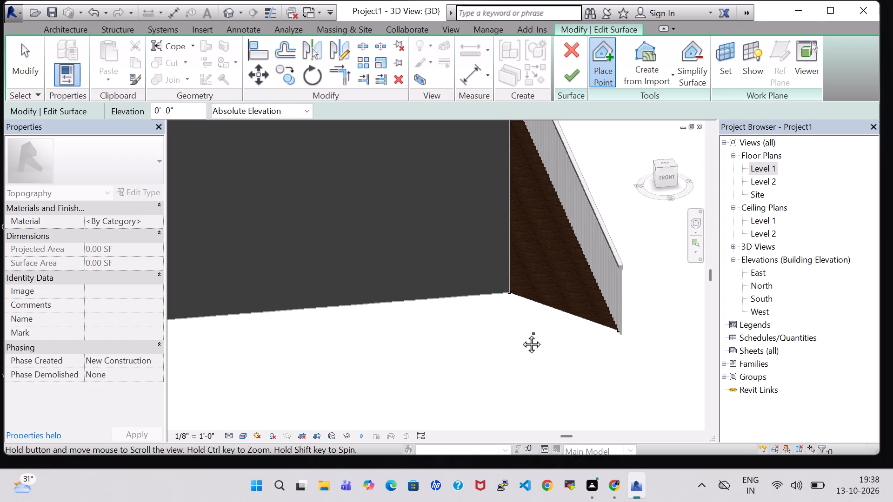
pyautogui.moveTo(521, 334); pyautogui.dragTo(493, 335, button='middle')
pyautogui.keyDown('shift'); pyautogui.moveTo(474, 333); pyautogui.dragTo(449, 342, button='middle'); pyautogui.keyUp('shift')
pyautogui.moveTo(439, 342); pyautogui.dragTo(664, 353)
pyautogui.moveTo(313, 297); pyautogui.dragTo(654, 255, button='middle')
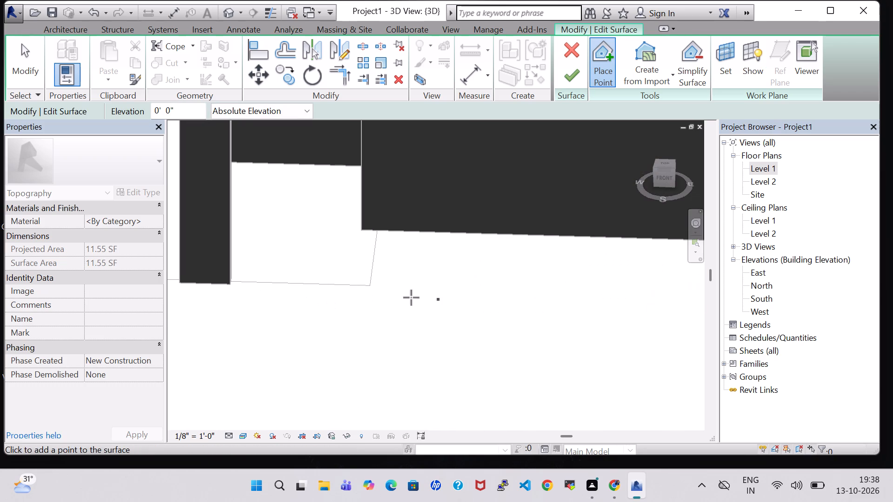
pyautogui.click(370, 286)
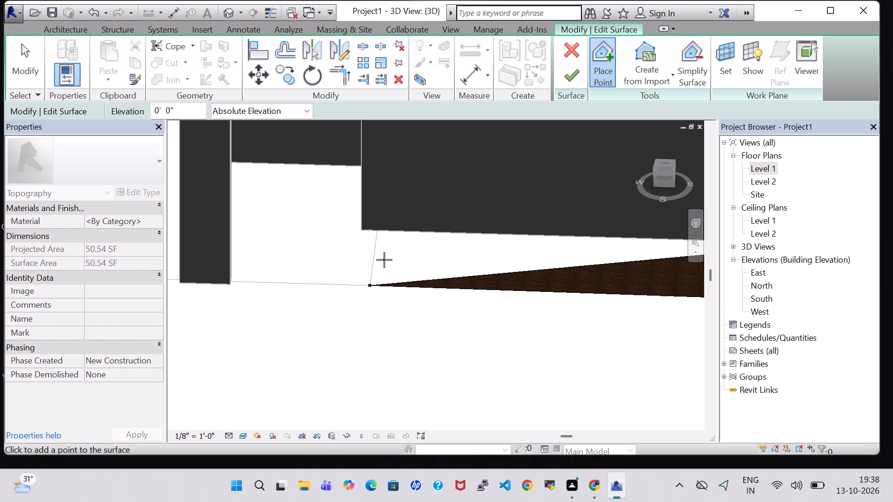
pyautogui.click(376, 232)
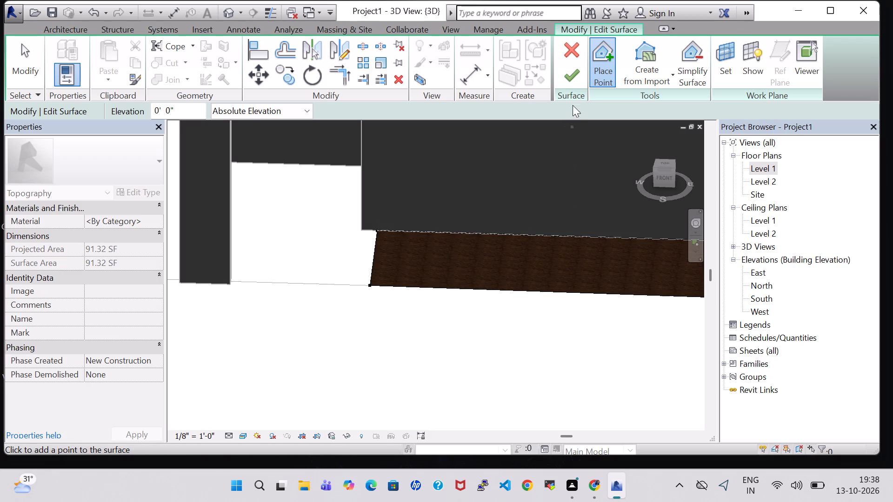
pyautogui.click(564, 69)
# Create a Handrail - Rectangular railing about 21' 2" long on Level 1 along the outer edge of the bottom-wall toposurface strip.
pyautogui.scroll(-4, 540, 309)
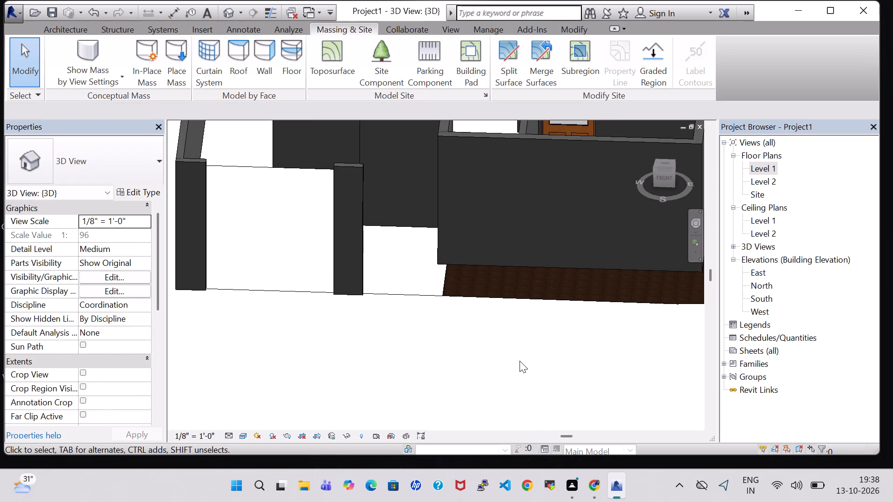
pyautogui.keyDown('shift'); pyautogui.moveTo(520, 361); pyautogui.dragTo(527, 335, button='middle'); pyautogui.keyUp('shift')
pyautogui.moveTo(548, 324); pyautogui.dragTo(443, 340, button='middle')
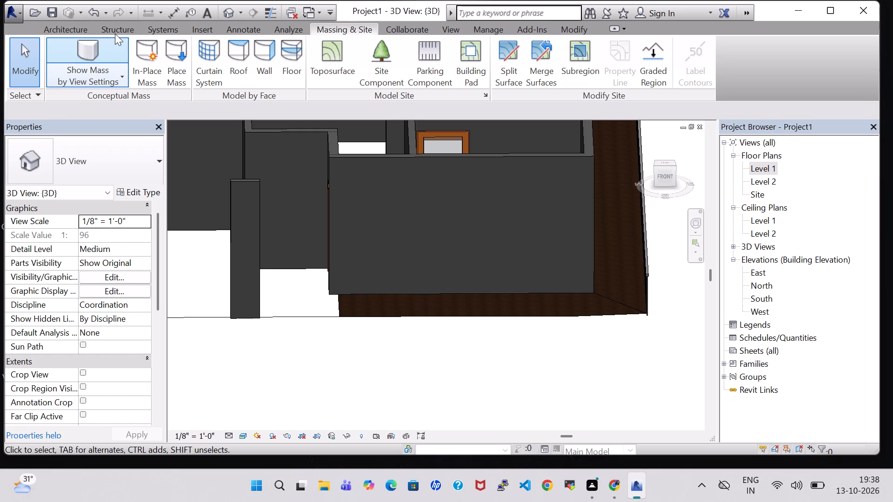
pyautogui.click(69, 29)
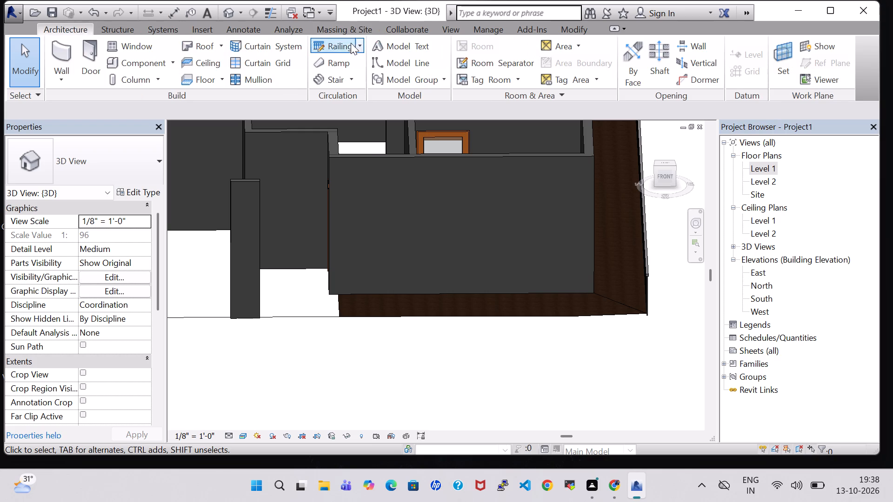
pyautogui.click(339, 50)
pyautogui.scroll(4, 337, 333)
pyautogui.moveTo(529, 376); pyautogui.dragTo(412, 376, button='middle')
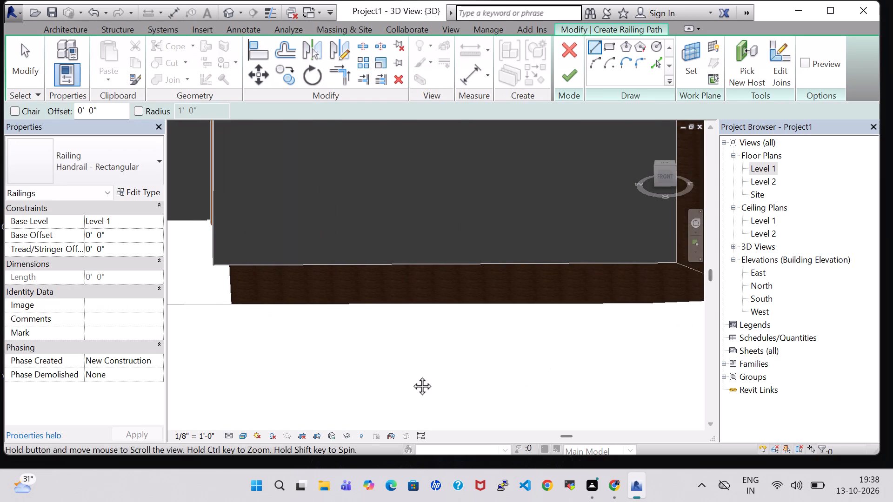
pyautogui.moveTo(412, 376); pyautogui.dragTo(405, 376, button='middle')
pyautogui.moveTo(510, 372); pyautogui.dragTo(369, 373, button='middle')
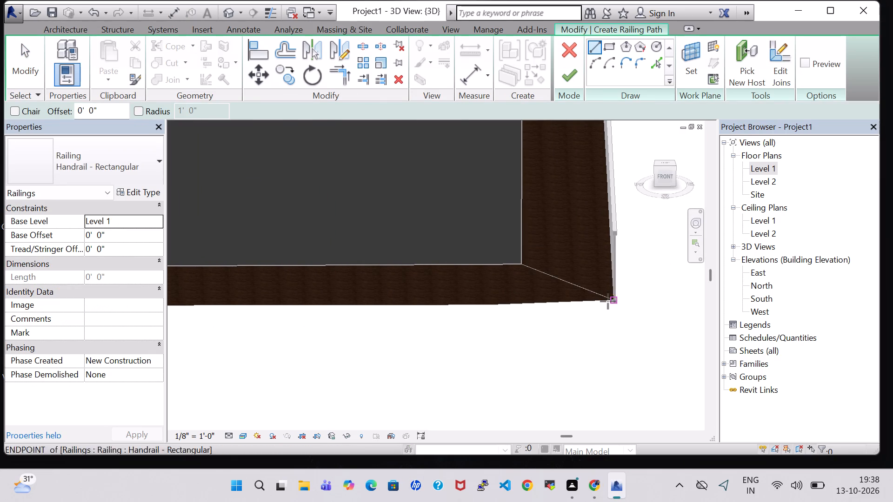
pyautogui.click(610, 301)
pyautogui.moveTo(367, 303); pyautogui.dragTo(487, 294, button='middle')
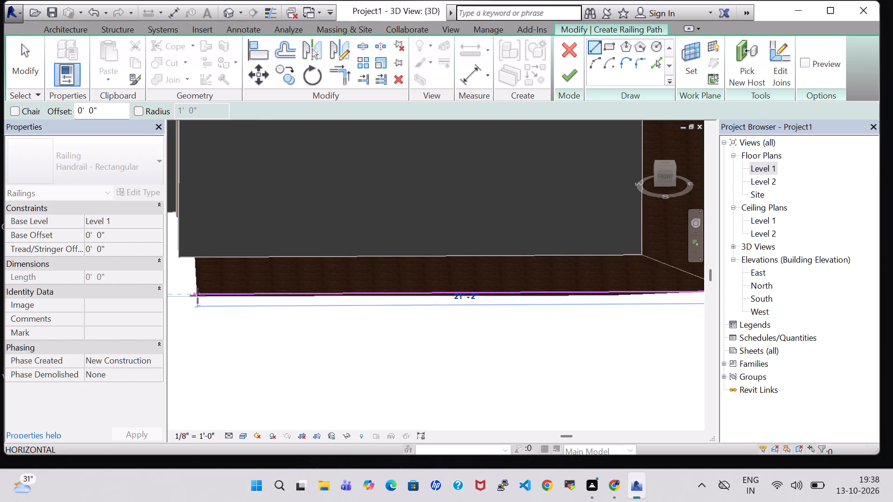
pyautogui.click(198, 298)
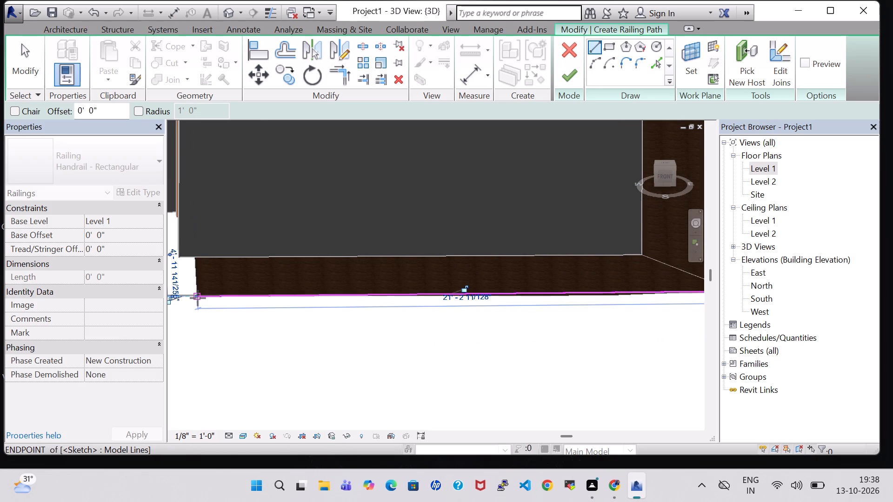
pyautogui.click(565, 83)
# Examine the new railing and how it meets the side railing and toposurface strips from above and from the front.
pyautogui.scroll(-3, 529, 331)
pyautogui.scroll(-3, 515, 220)
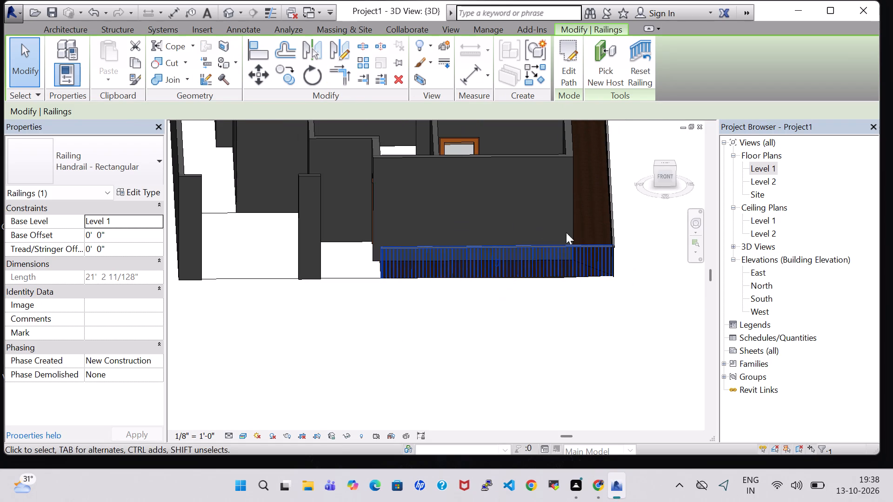
pyautogui.keyDown('shift'); pyautogui.moveTo(644, 231); pyautogui.dragTo(642, 365, button='middle'); pyautogui.keyUp('shift')
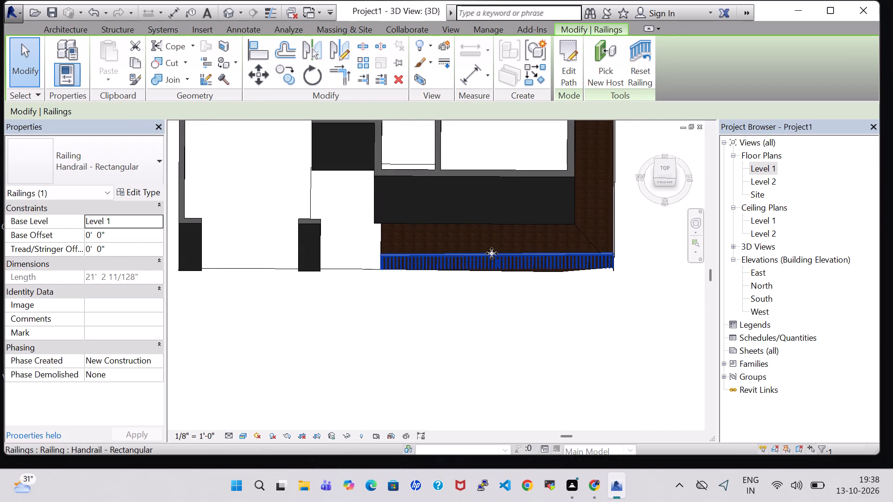
pyautogui.moveTo(566, 289); pyautogui.dragTo(634, 323, button='middle')
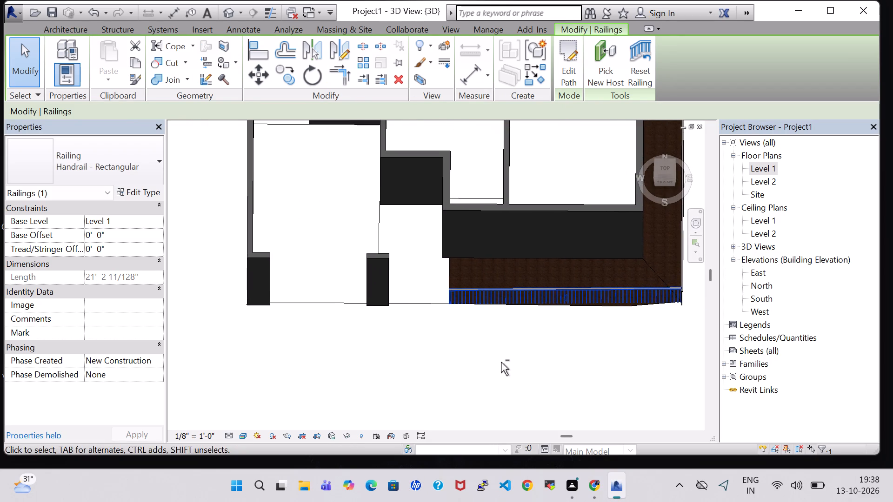
pyautogui.keyDown('shift'); pyautogui.moveTo(501, 362); pyautogui.dragTo(647, 319, button='middle'); pyautogui.keyUp('shift')
pyautogui.keyDown('shift'); pyautogui.moveTo(599, 330); pyautogui.dragTo(612, 288, button='middle'); pyautogui.keyUp('shift')
pyautogui.keyDown('shift'); pyautogui.scroll(-1, 612, 284); pyautogui.keyUp('shift')
pyautogui.keyDown('shift'); pyautogui.moveTo(612, 284); pyautogui.dragTo(605, 326, button='middle'); pyautogui.keyUp('shift')
pyautogui.keyDown('shift'); pyautogui.moveTo(618, 327); pyautogui.dragTo(450, 295, button='middle'); pyautogui.keyUp('shift')
pyautogui.keyDown('shift'); pyautogui.scroll(-1, 618, 327); pyautogui.keyUp('shift')
pyautogui.keyDown('shift'); pyautogui.moveTo(538, 349); pyautogui.dragTo(559, 310, button='middle'); pyautogui.keyUp('shift')
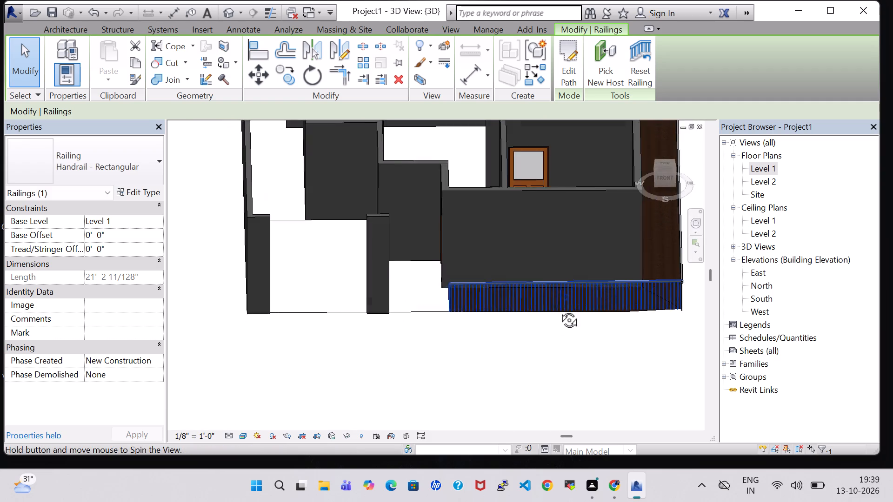
pyautogui.keyDown('shift'); pyautogui.moveTo(559, 310); pyautogui.dragTo(546, 278, button='middle'); pyautogui.keyUp('shift')
pyautogui.moveTo(552, 357); pyautogui.dragTo(534, 371, button='middle')
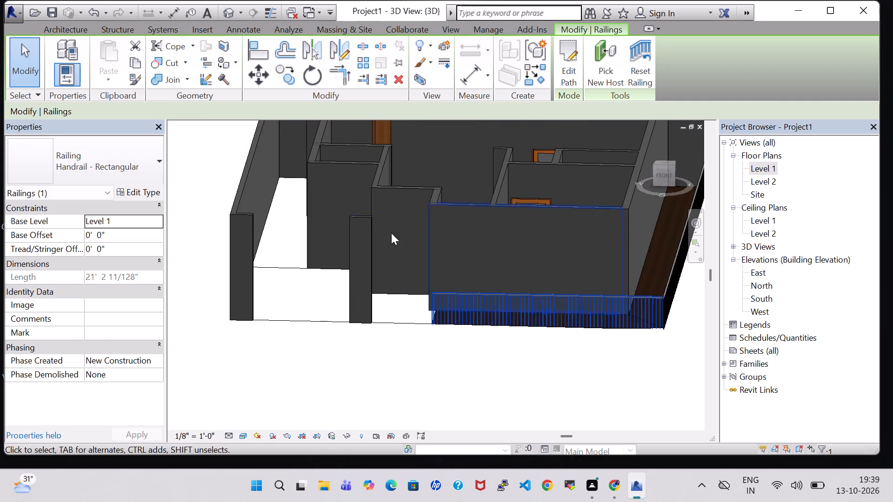
pyautogui.press('Escape')
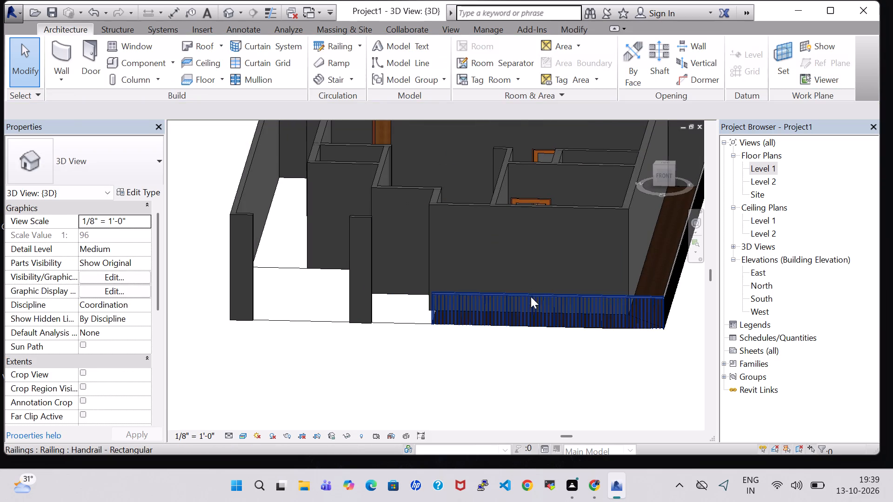
# Change the railing along the bottom-wall strip to the Glass Panel - Bottom Fill type.
pyautogui.click(531, 297)
pyautogui.click(97, 151)
pyautogui.scroll(2, 75, 261)
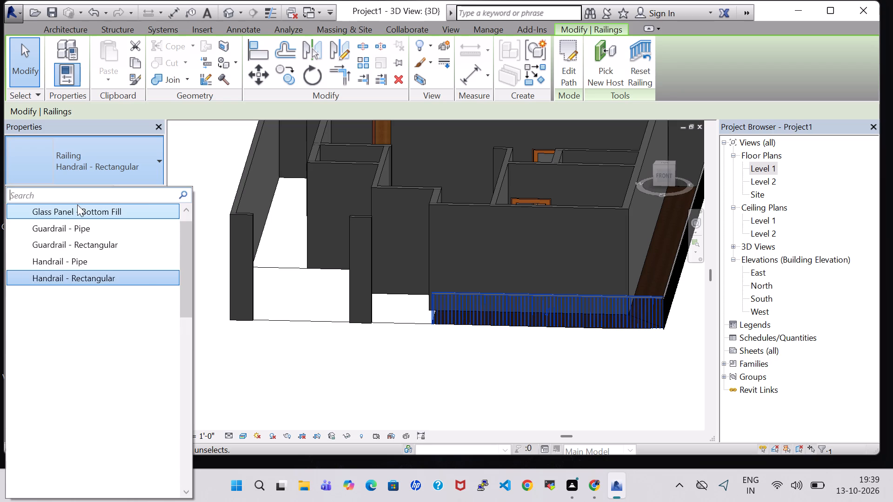
pyautogui.click(82, 214)
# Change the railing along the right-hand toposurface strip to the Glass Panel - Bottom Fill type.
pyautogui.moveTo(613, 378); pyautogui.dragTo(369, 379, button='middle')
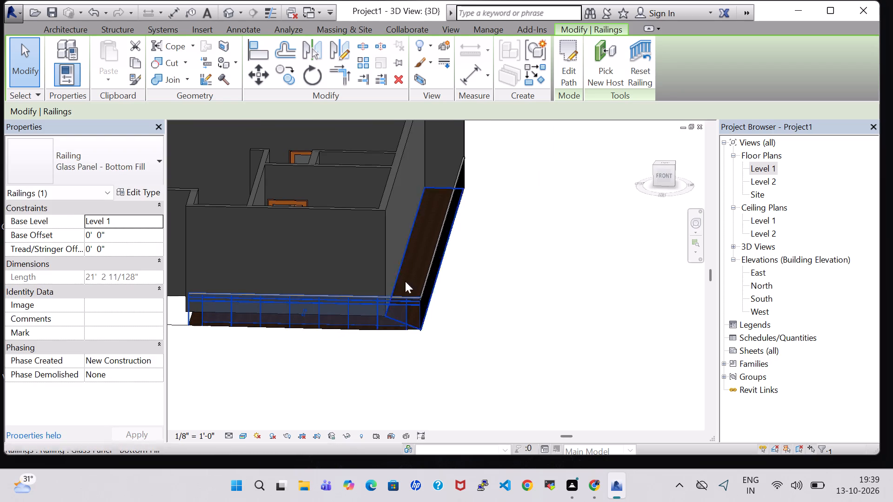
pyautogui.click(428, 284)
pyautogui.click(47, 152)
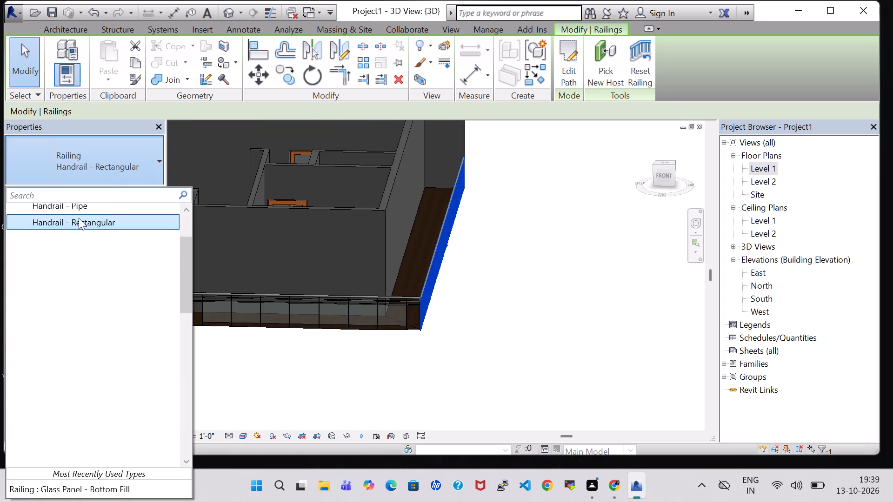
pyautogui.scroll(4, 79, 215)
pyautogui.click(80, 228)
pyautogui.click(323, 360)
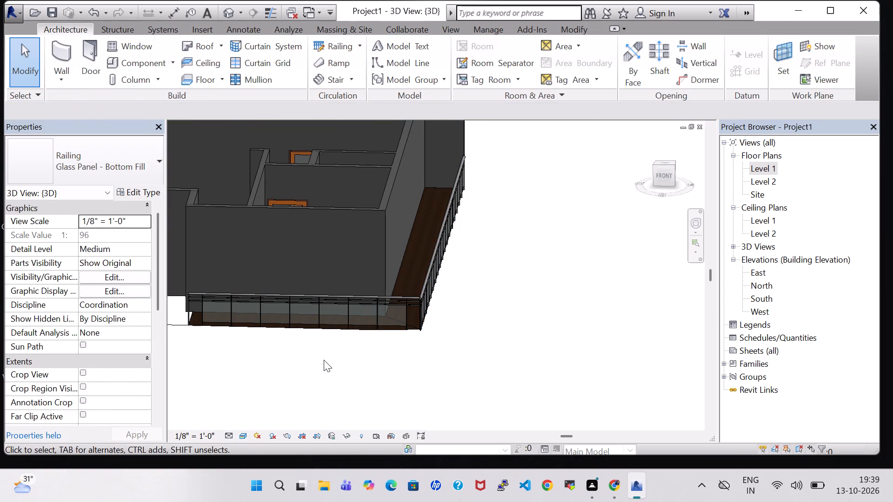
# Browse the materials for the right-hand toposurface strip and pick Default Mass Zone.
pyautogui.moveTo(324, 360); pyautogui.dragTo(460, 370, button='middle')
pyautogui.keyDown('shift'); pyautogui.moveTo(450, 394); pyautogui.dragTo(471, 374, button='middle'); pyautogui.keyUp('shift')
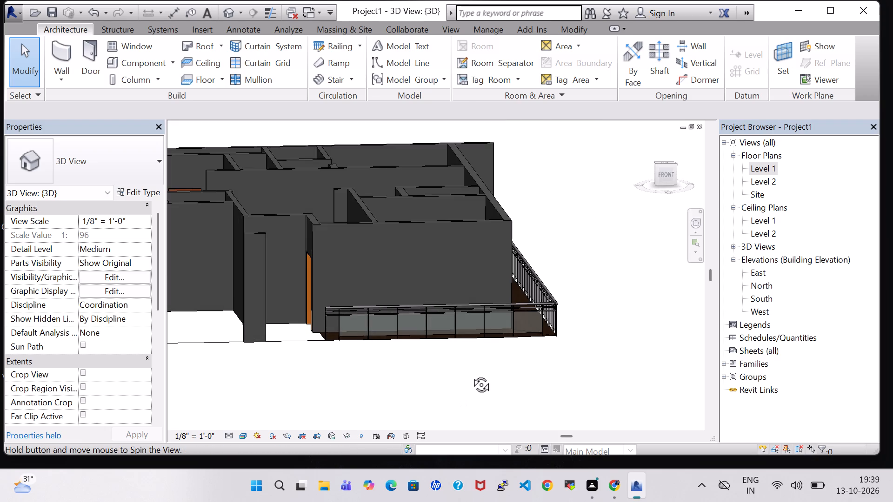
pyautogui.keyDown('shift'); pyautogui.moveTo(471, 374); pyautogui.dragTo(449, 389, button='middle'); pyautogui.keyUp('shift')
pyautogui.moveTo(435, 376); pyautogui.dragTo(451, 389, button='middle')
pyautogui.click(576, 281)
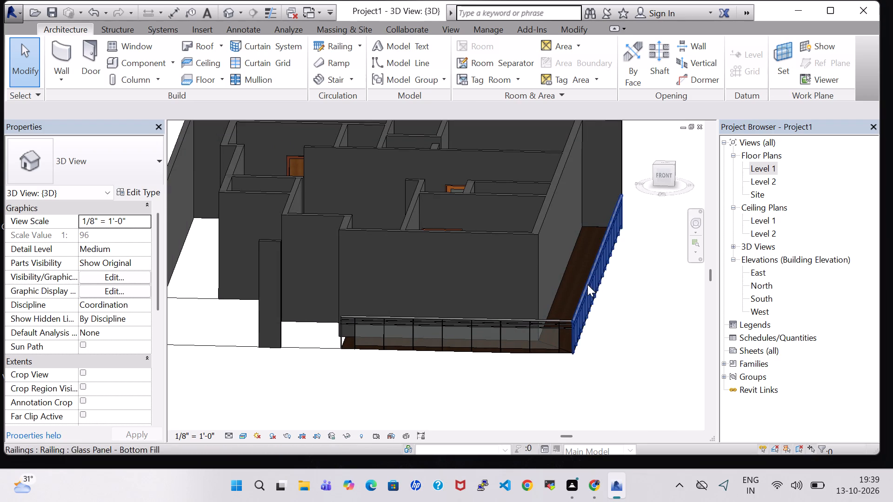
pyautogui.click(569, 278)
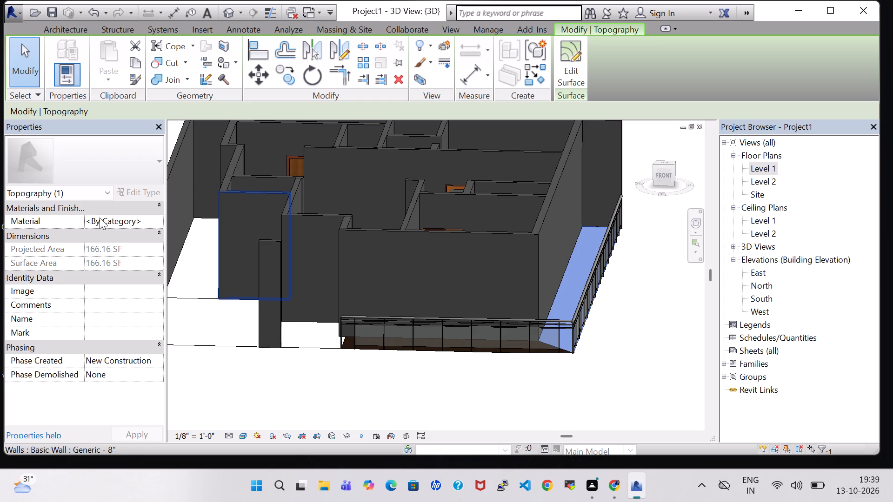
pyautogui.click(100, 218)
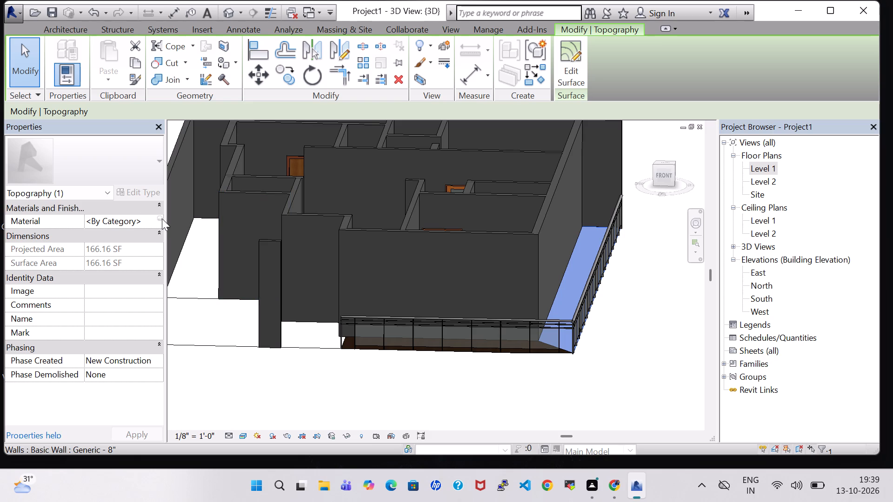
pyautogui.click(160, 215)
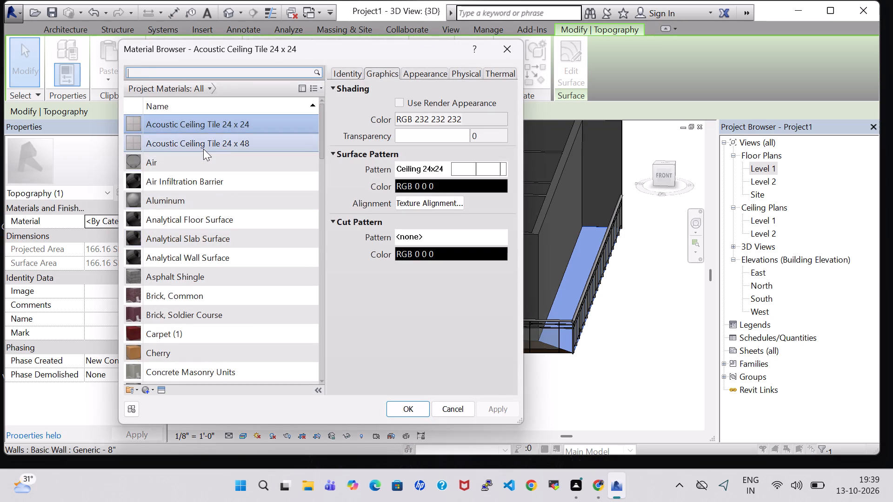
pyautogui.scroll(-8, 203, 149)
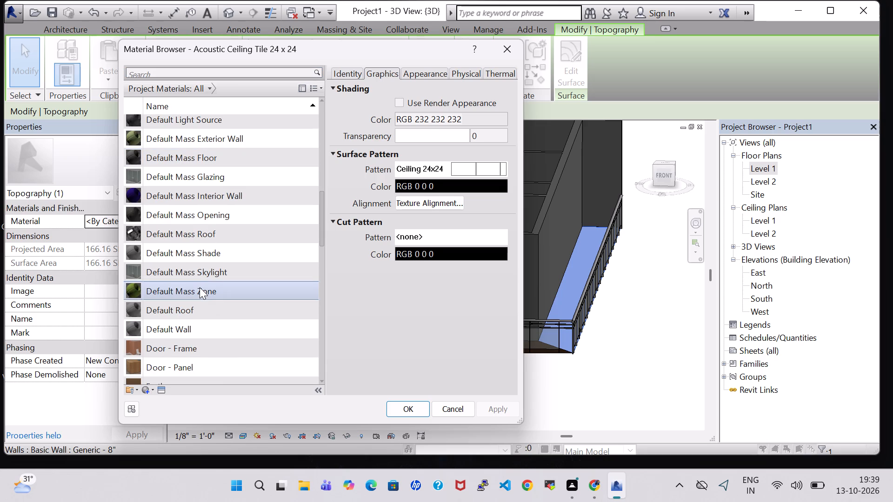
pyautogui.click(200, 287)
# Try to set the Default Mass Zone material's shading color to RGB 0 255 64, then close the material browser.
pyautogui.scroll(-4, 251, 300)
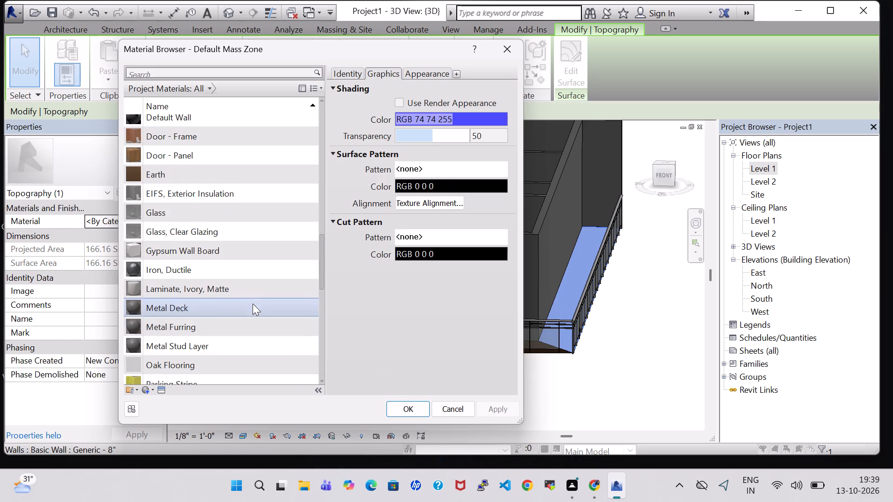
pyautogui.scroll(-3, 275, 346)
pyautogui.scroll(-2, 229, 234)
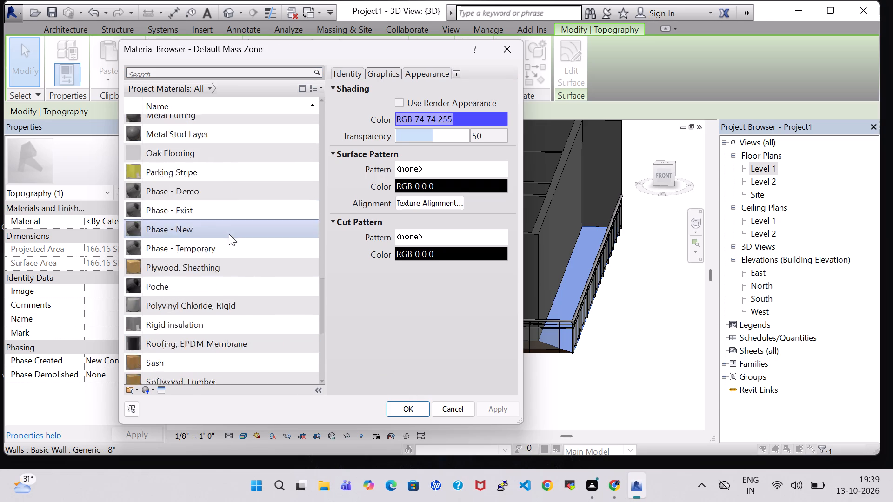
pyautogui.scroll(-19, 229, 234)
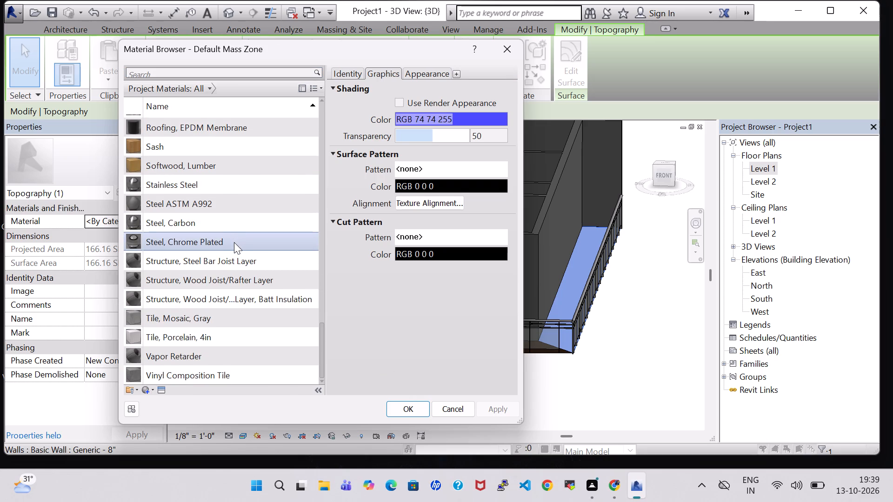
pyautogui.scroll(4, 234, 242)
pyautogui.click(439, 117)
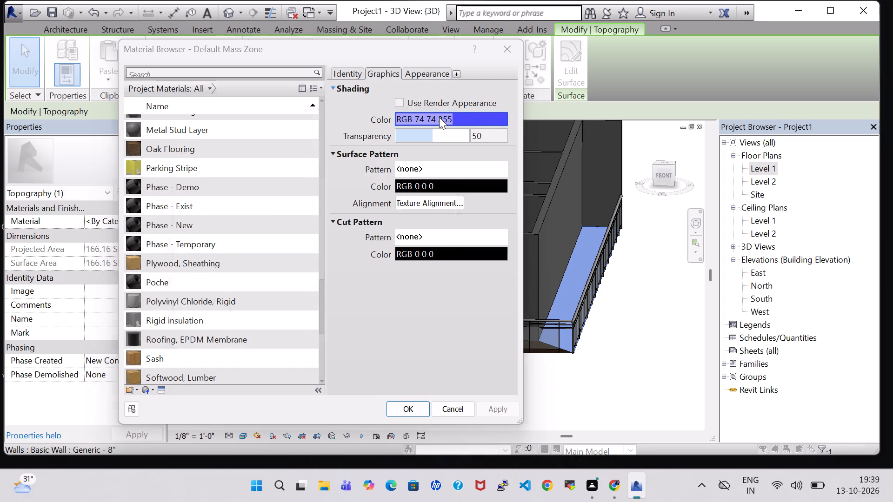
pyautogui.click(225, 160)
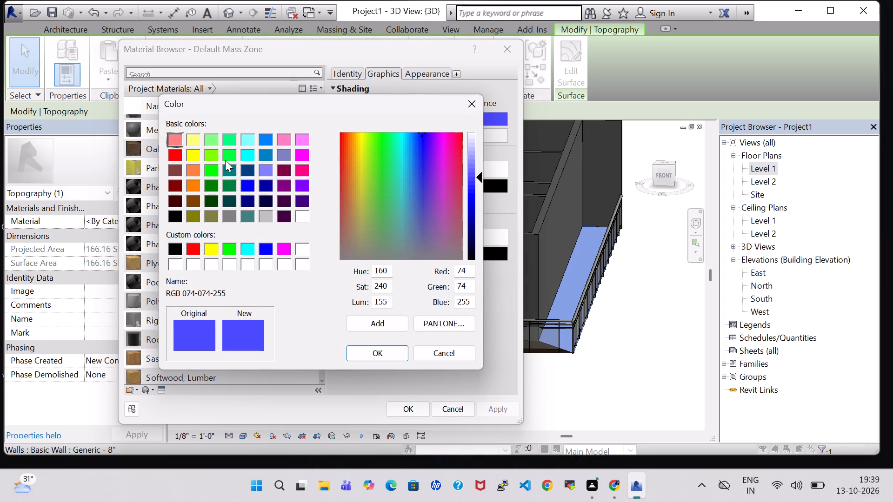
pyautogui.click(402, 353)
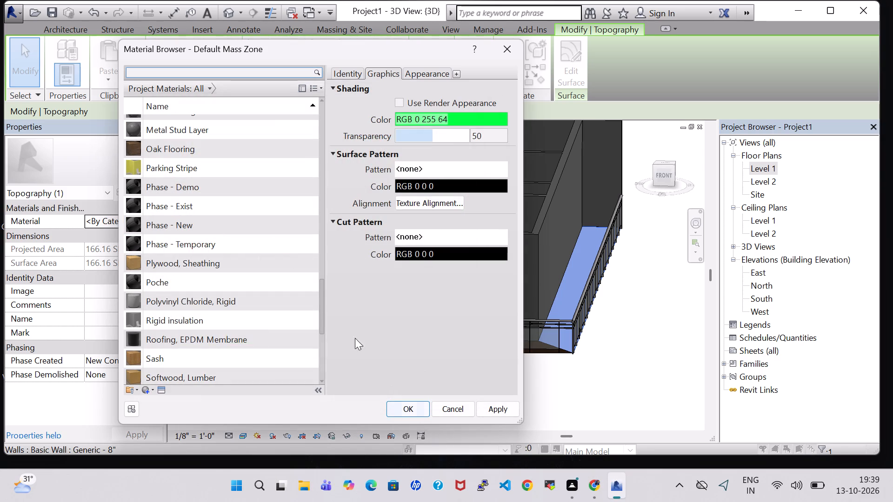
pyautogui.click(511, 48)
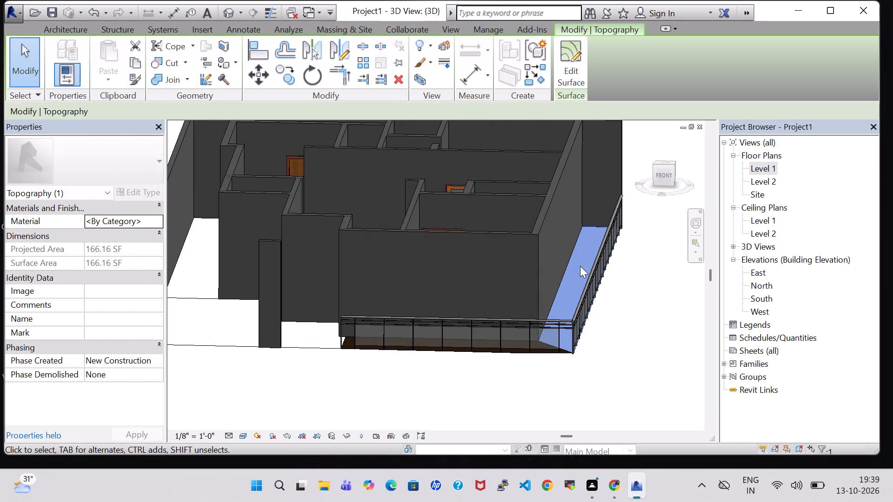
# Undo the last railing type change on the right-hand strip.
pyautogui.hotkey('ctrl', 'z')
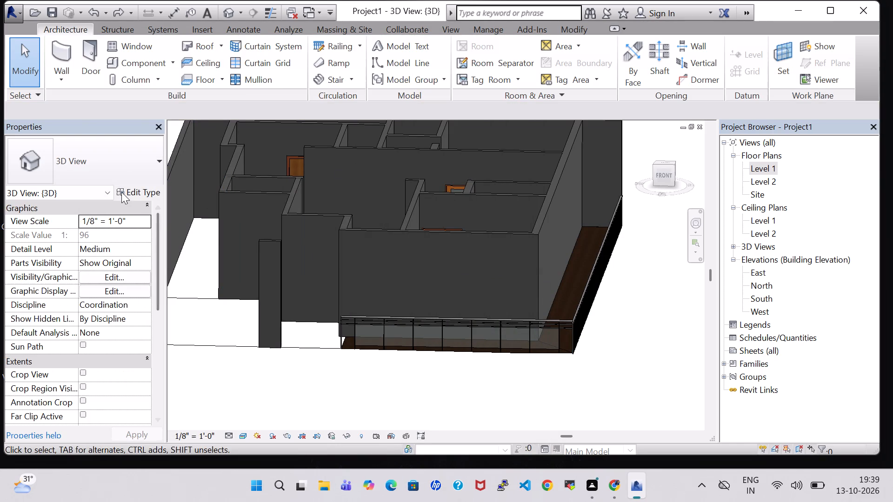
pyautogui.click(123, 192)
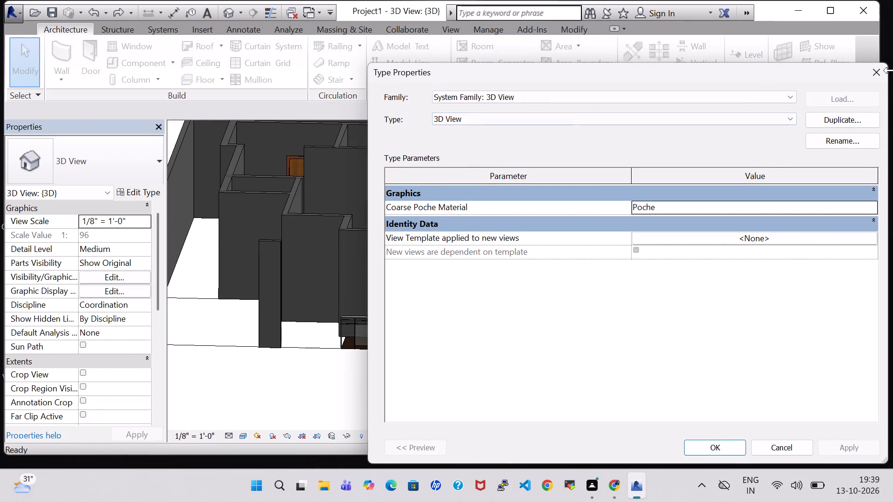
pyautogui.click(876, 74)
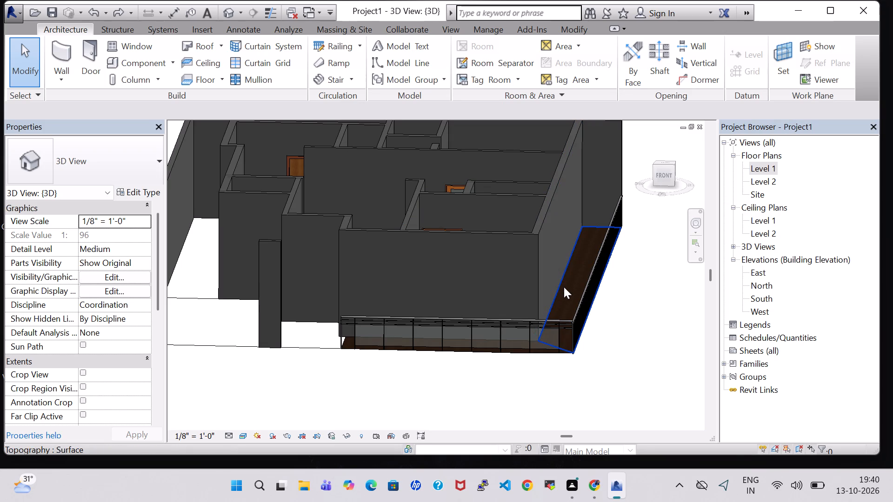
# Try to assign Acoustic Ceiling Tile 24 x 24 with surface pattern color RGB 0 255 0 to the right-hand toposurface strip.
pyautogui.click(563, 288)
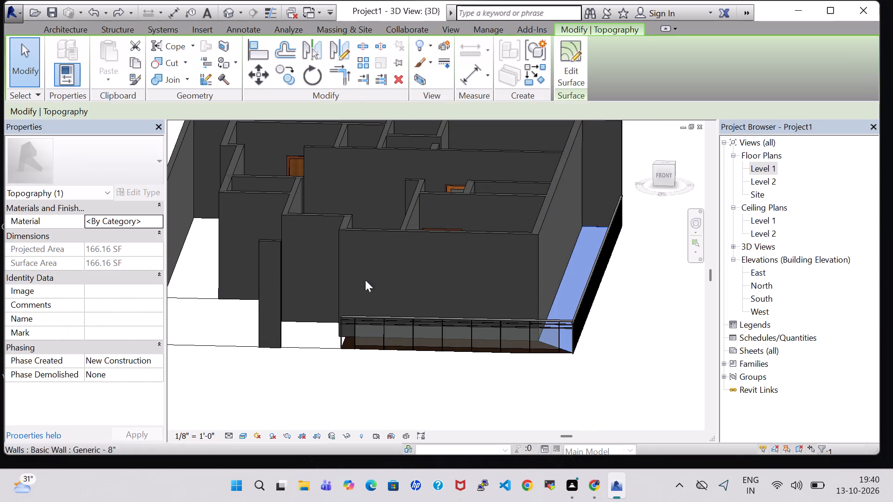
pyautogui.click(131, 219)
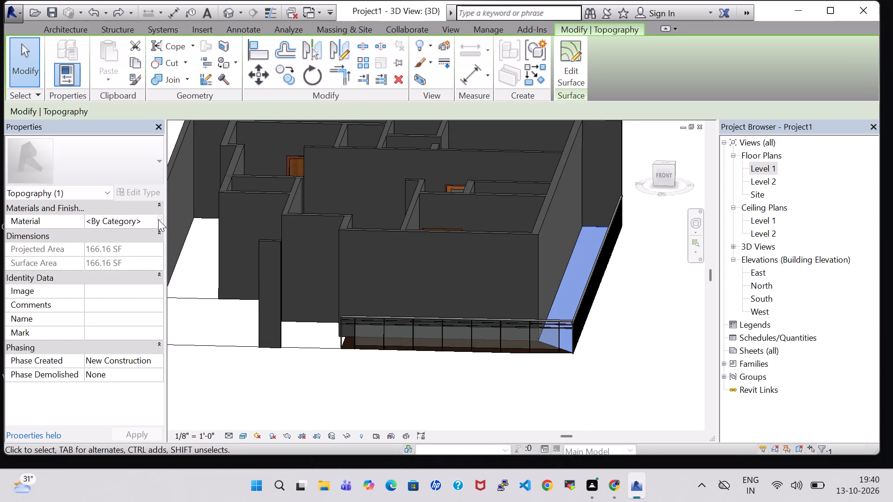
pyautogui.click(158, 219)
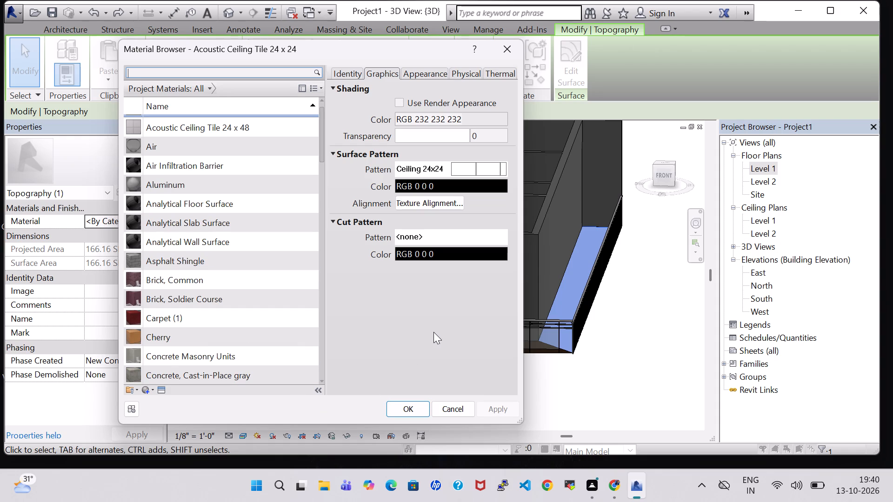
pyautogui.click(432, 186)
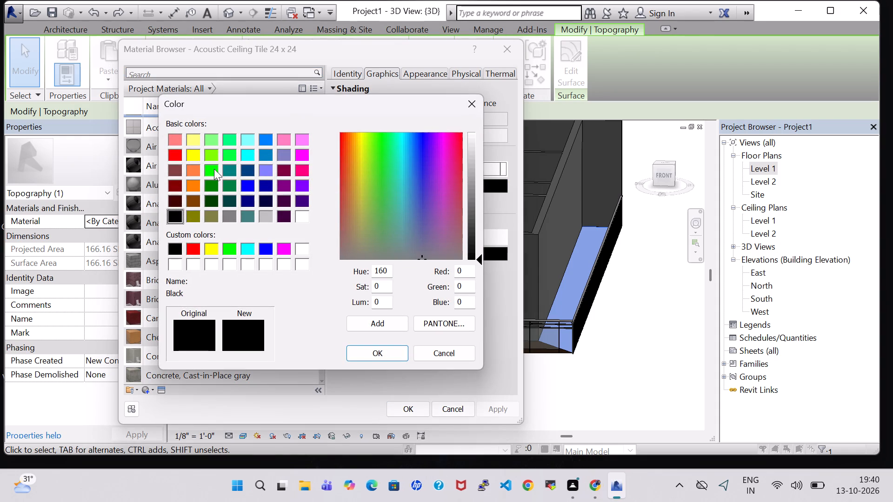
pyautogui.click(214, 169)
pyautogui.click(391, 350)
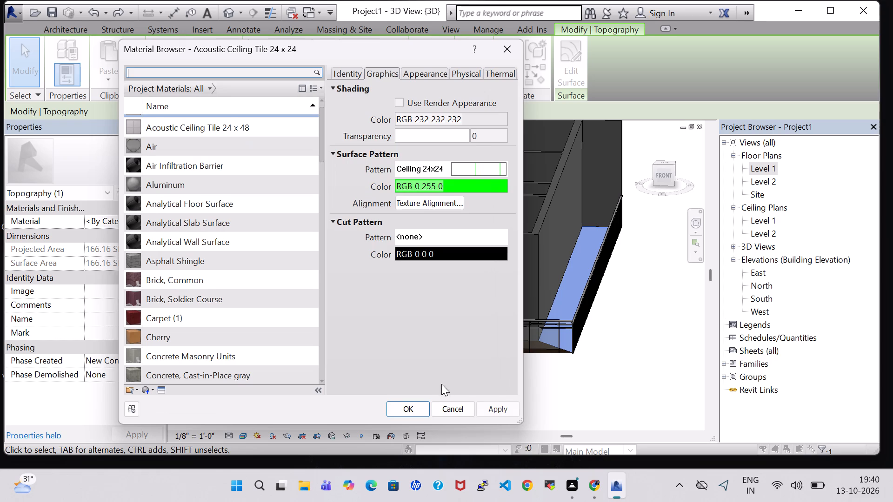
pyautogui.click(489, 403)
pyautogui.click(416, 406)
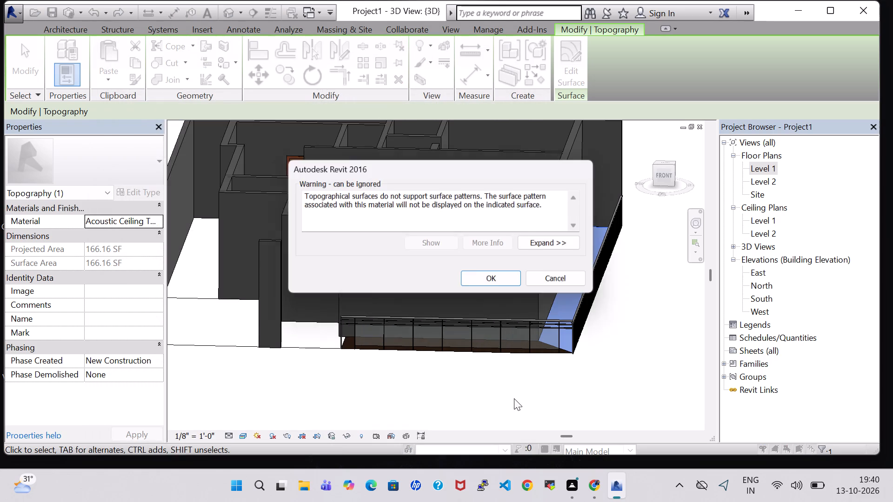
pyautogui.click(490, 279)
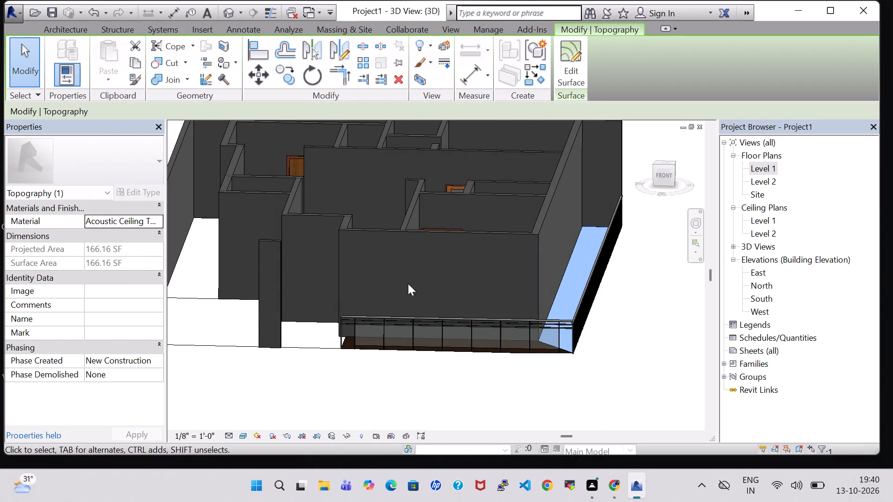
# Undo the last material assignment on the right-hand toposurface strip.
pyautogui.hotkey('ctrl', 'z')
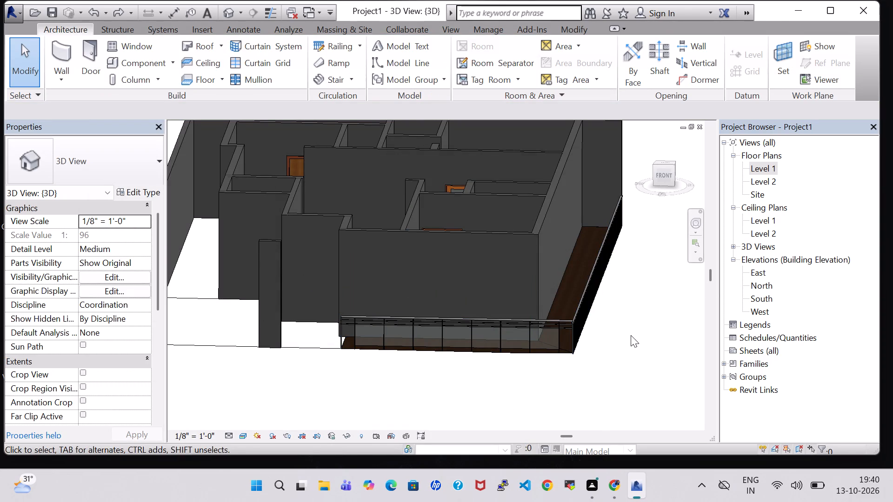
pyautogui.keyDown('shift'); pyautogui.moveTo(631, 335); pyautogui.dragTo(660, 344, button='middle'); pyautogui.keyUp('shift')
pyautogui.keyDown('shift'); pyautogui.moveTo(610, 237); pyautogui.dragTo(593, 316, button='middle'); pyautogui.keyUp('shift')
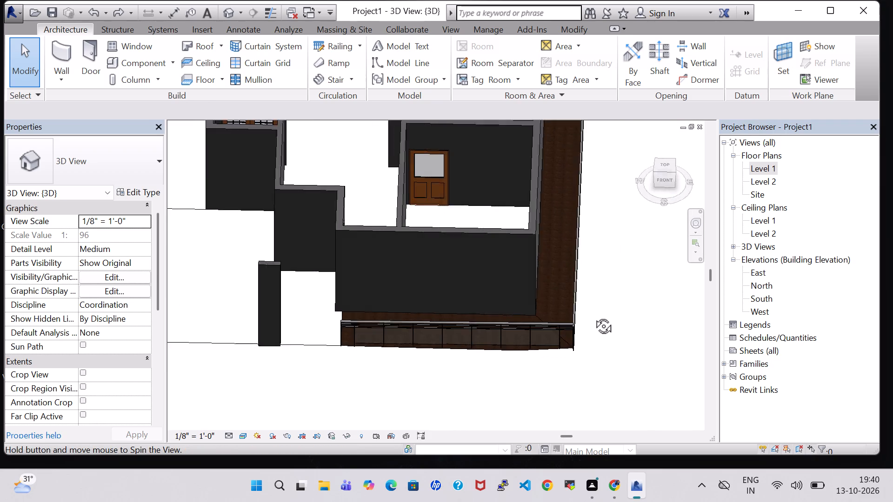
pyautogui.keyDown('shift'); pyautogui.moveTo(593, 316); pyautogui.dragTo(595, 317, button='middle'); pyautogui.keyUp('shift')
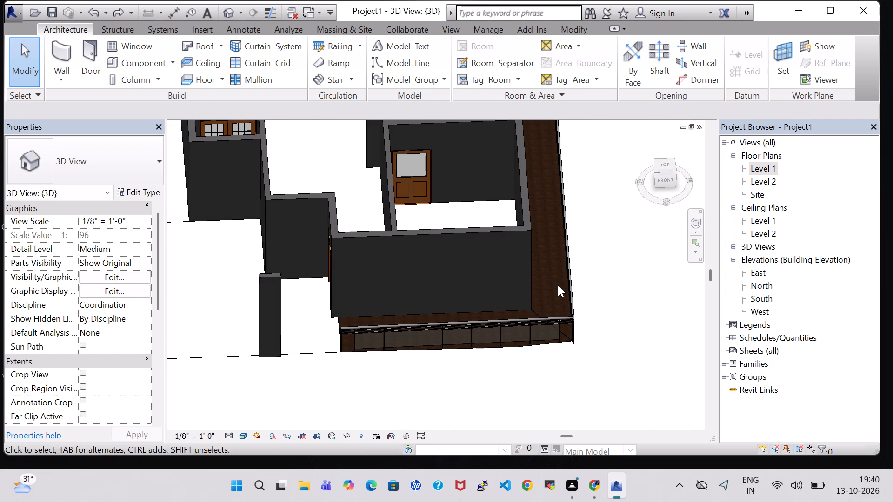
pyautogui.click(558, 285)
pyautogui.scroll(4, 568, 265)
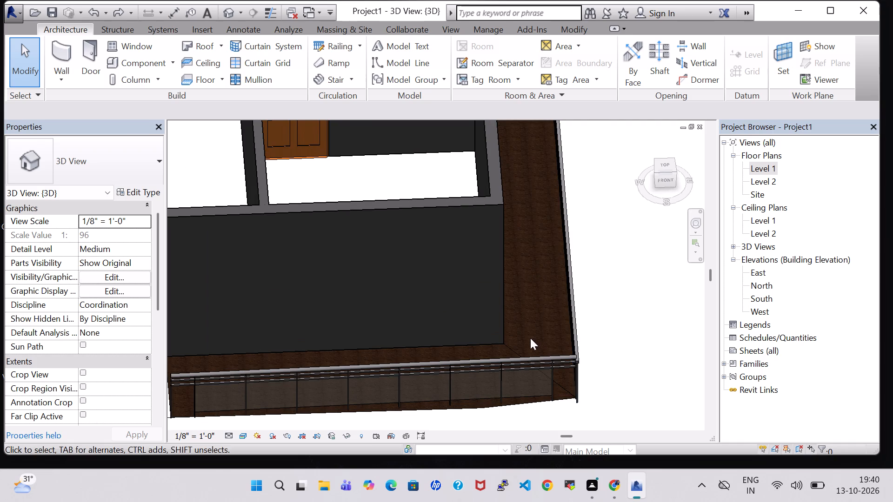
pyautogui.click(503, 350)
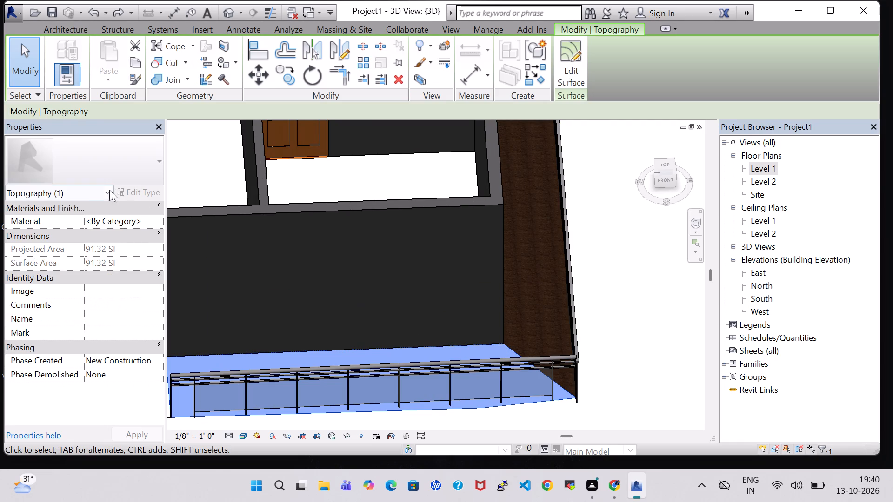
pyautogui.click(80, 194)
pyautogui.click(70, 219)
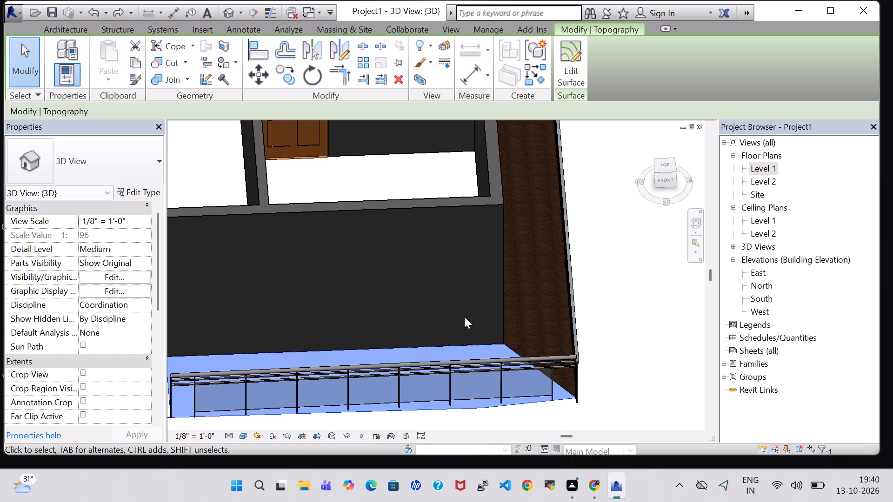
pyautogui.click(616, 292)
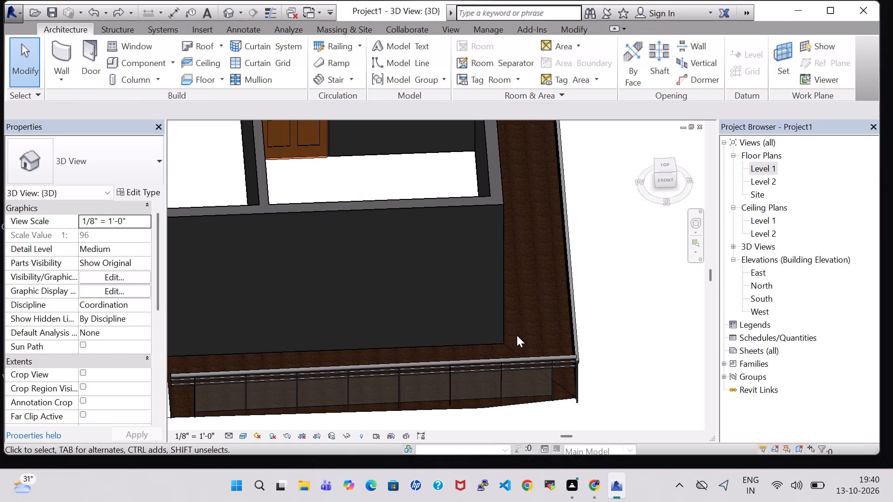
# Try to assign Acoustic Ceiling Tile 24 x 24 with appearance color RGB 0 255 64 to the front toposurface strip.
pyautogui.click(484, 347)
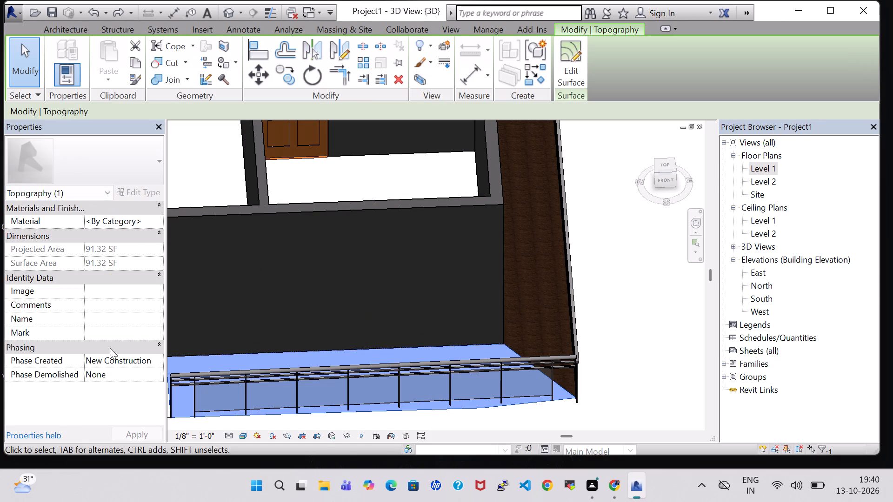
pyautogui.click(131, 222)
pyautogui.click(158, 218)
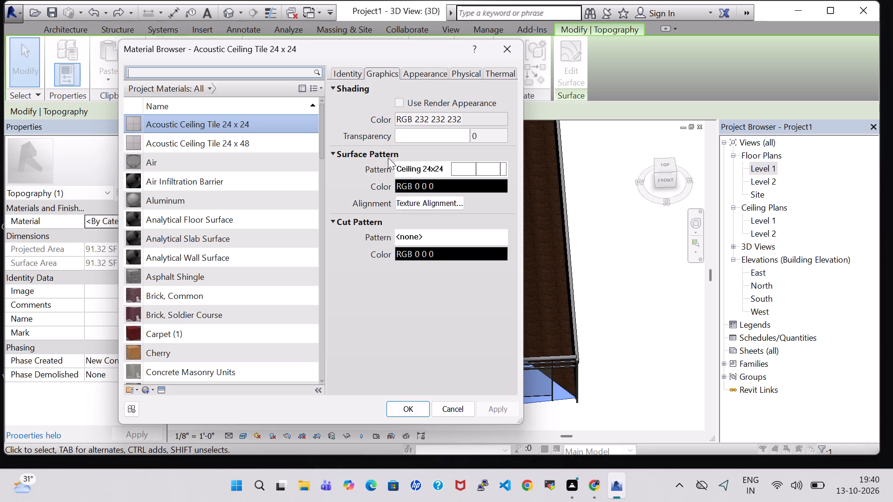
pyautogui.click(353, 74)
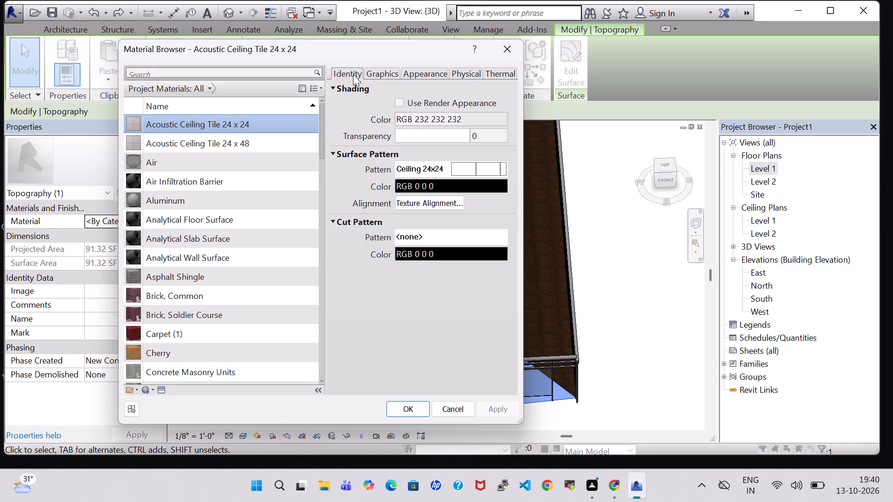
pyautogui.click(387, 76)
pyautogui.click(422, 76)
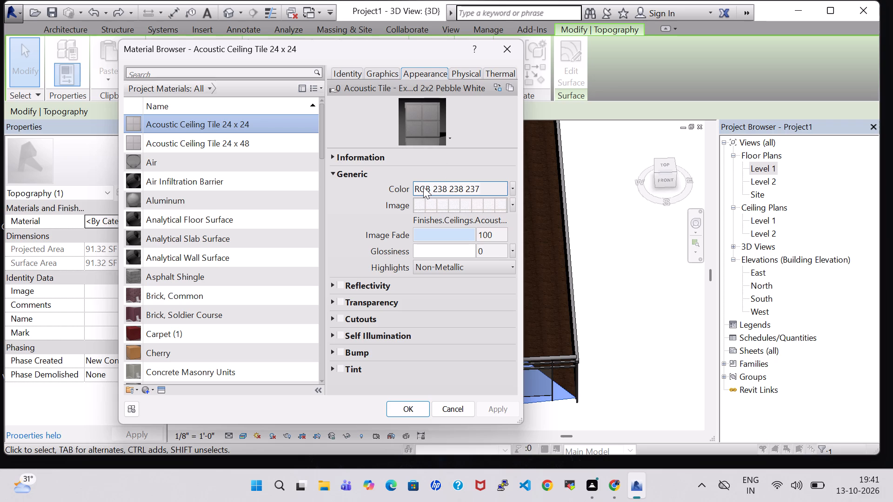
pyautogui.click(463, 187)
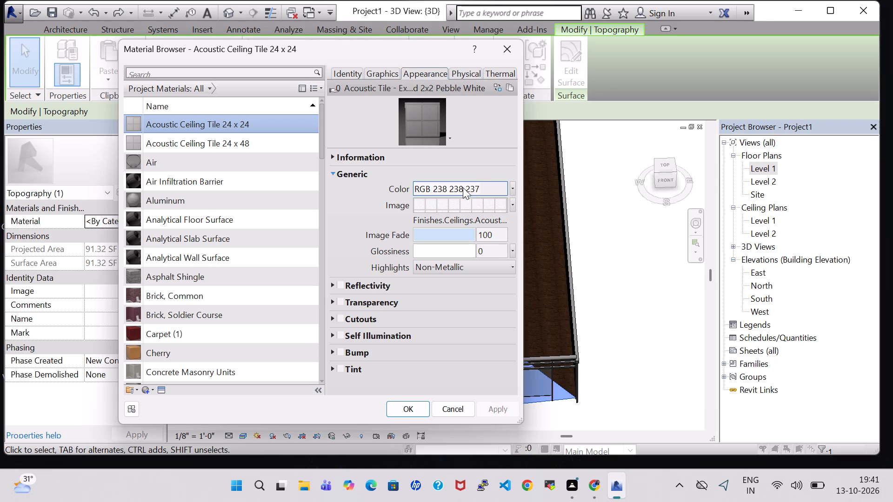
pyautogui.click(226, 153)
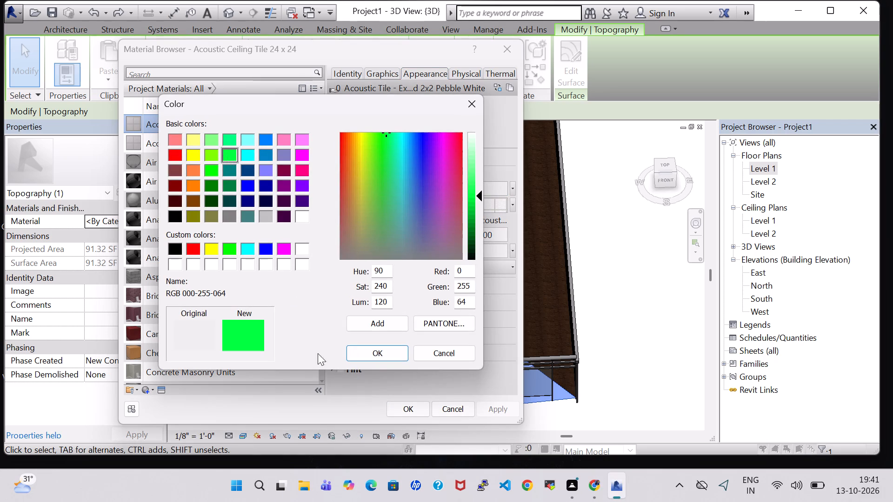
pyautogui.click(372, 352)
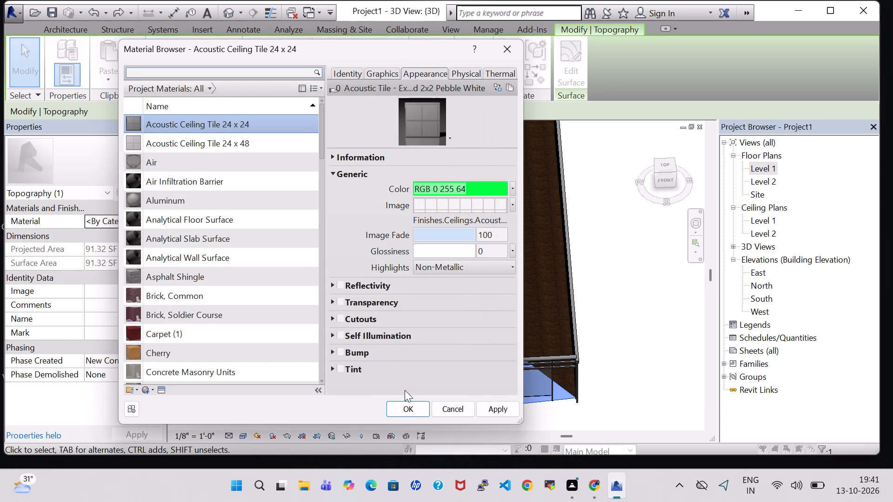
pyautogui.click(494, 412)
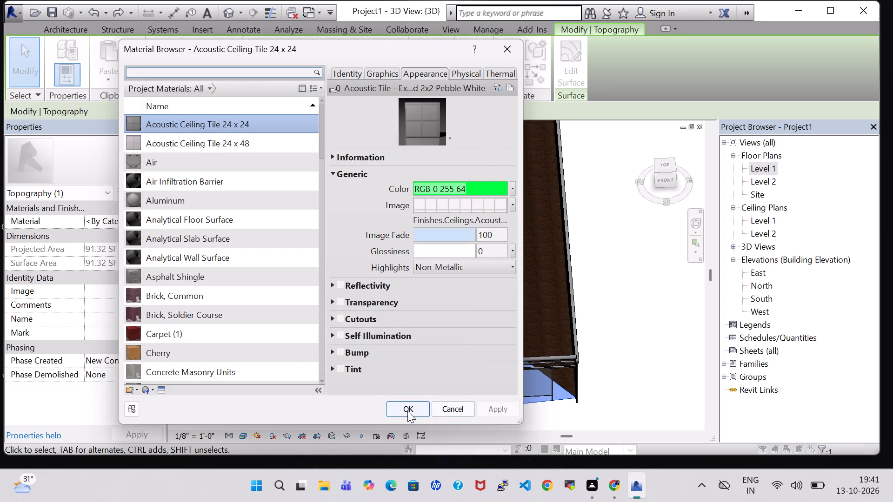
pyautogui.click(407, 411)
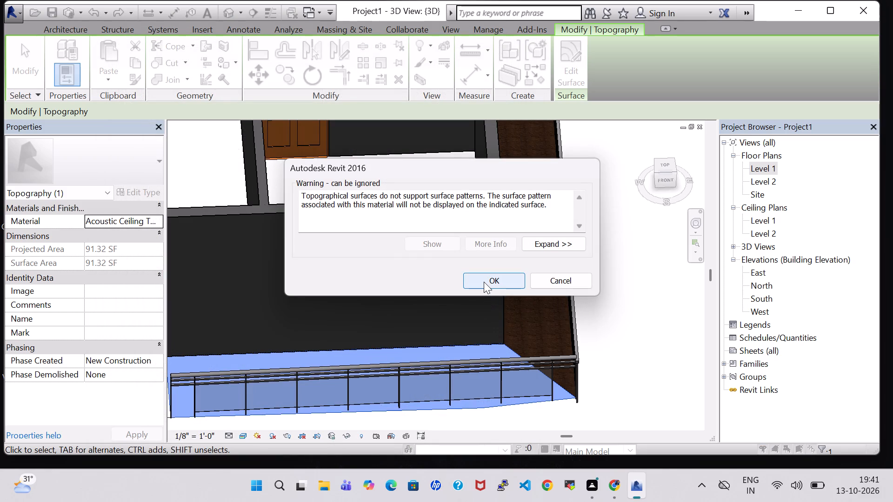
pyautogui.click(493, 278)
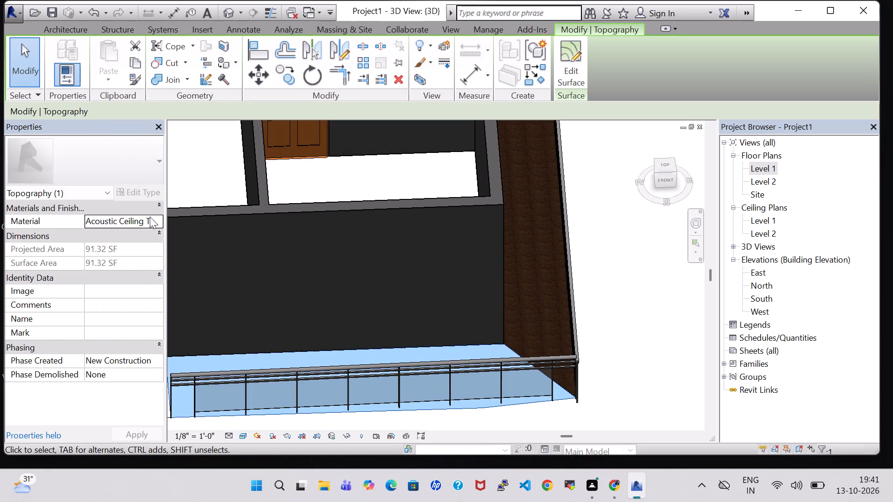
# Review the front strip's material list and the graphics and appearance settings of Acoustic Ceiling Tile 24 x 24.
pyautogui.click(146, 216)
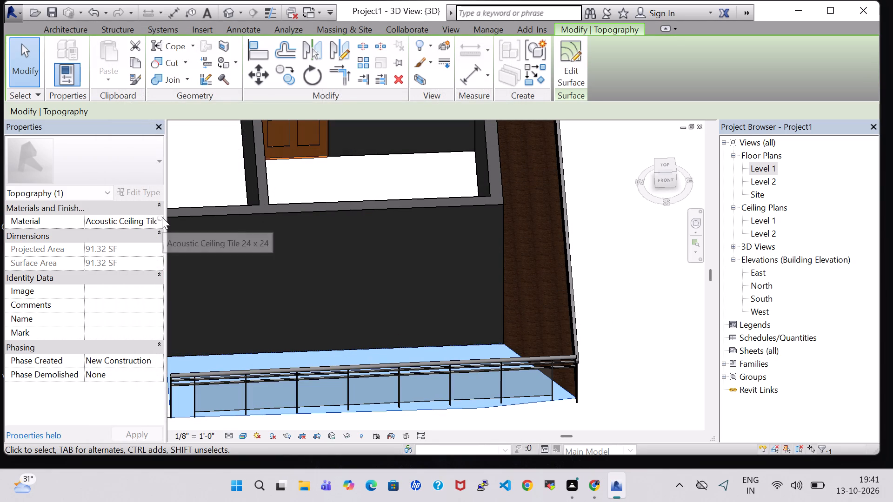
pyautogui.click(162, 217)
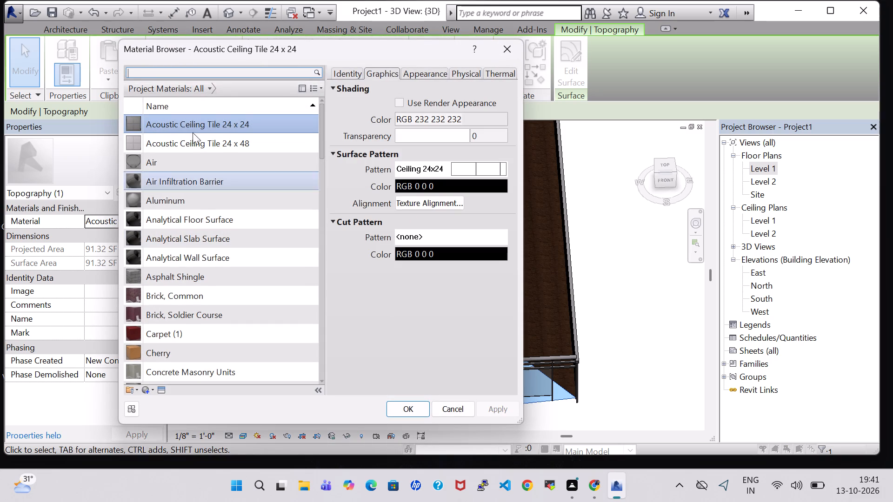
pyautogui.scroll(-5, 240, 201)
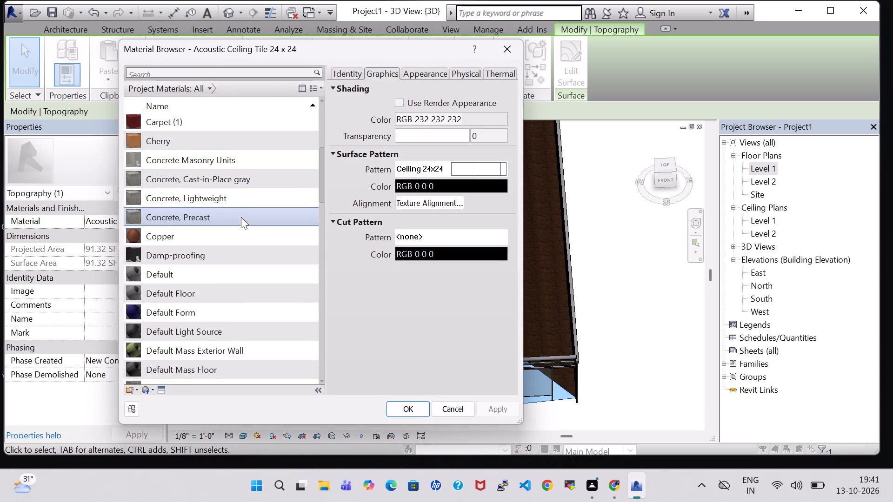
pyautogui.scroll(4, 375, 296)
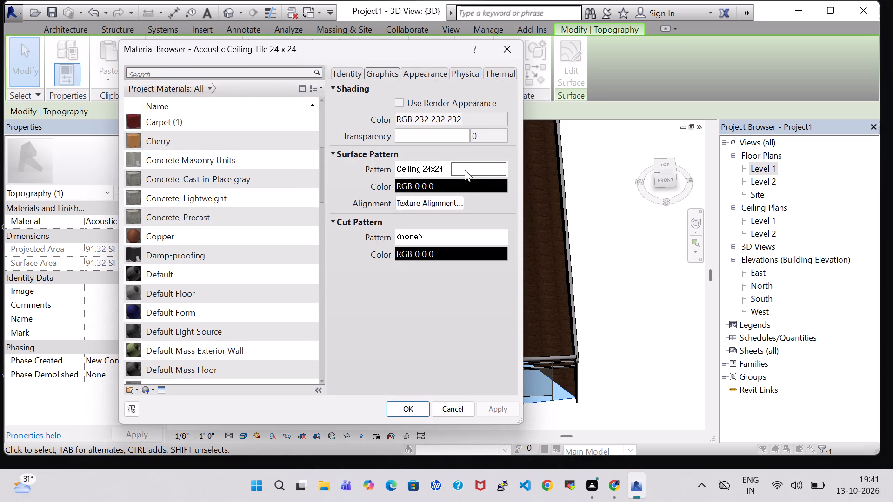
pyautogui.click(433, 76)
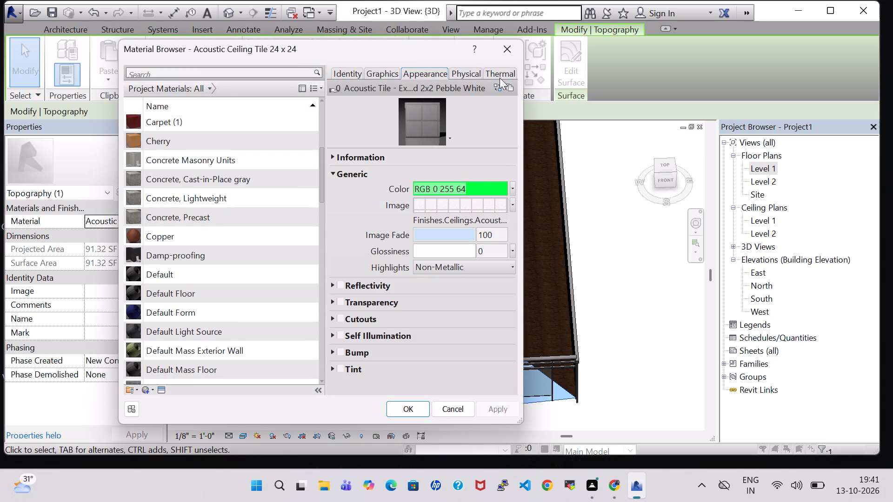
pyautogui.click(504, 48)
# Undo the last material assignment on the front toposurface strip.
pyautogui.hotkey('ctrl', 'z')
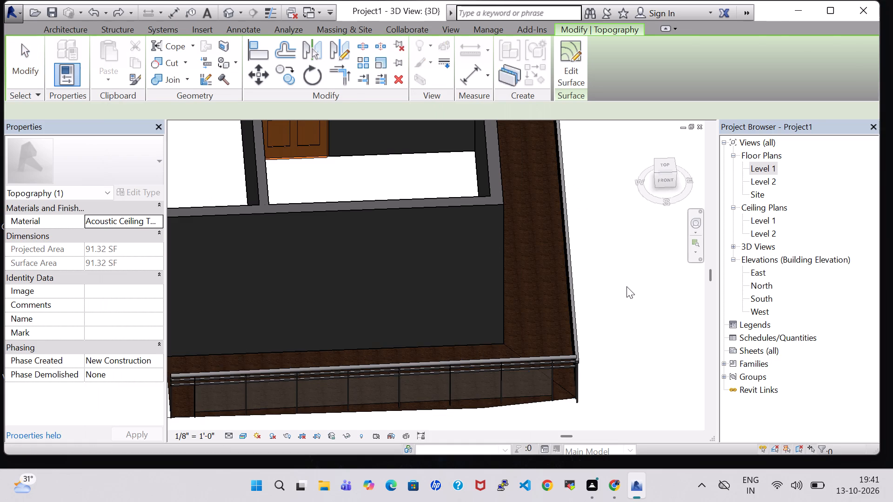
# Examine the front and right-hand toposurface strips and their railings from several angles.
pyautogui.scroll(-3, 623, 285)
pyautogui.moveTo(623, 284); pyautogui.dragTo(609, 280, button='middle')
pyautogui.keyDown('shift'); pyautogui.moveTo(609, 280); pyautogui.dragTo(606, 238, button='middle'); pyautogui.keyUp('shift')
pyautogui.moveTo(417, 397); pyautogui.dragTo(480, 401, button='middle')
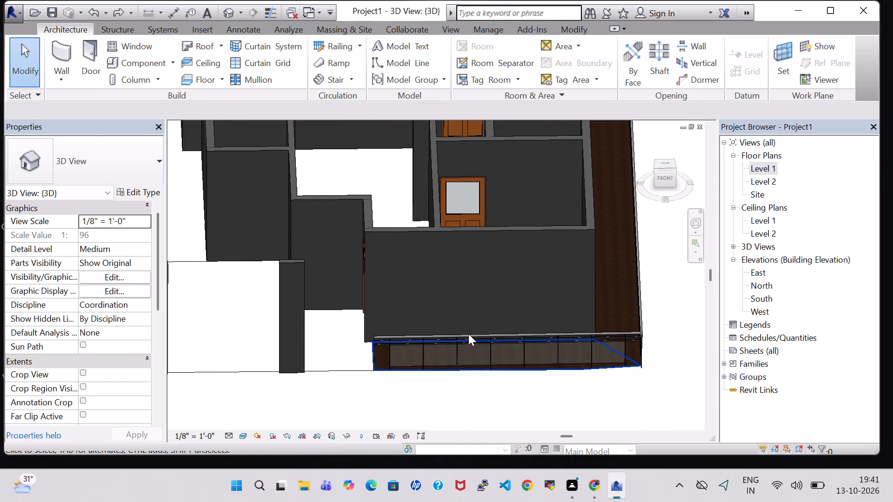
pyautogui.keyDown('shift'); pyautogui.moveTo(402, 396); pyautogui.dragTo(477, 397, button='middle'); pyautogui.keyUp('shift')
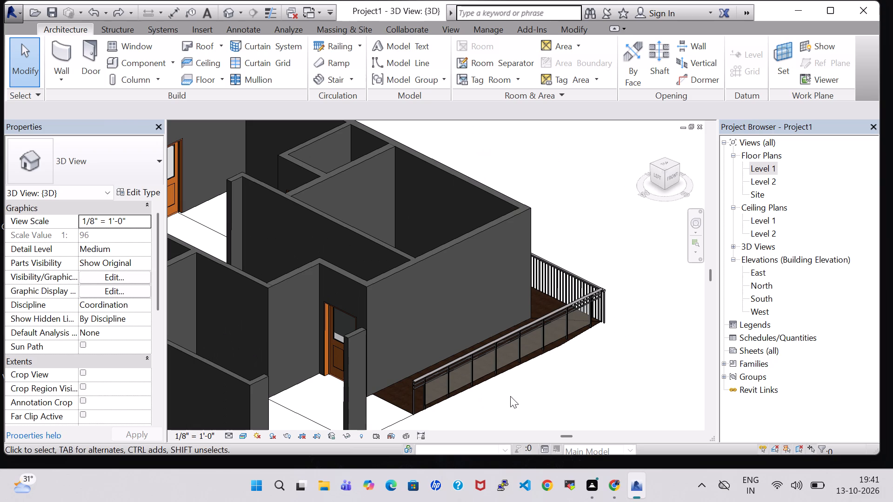
pyautogui.moveTo(510, 396); pyautogui.dragTo(478, 335, button='middle')
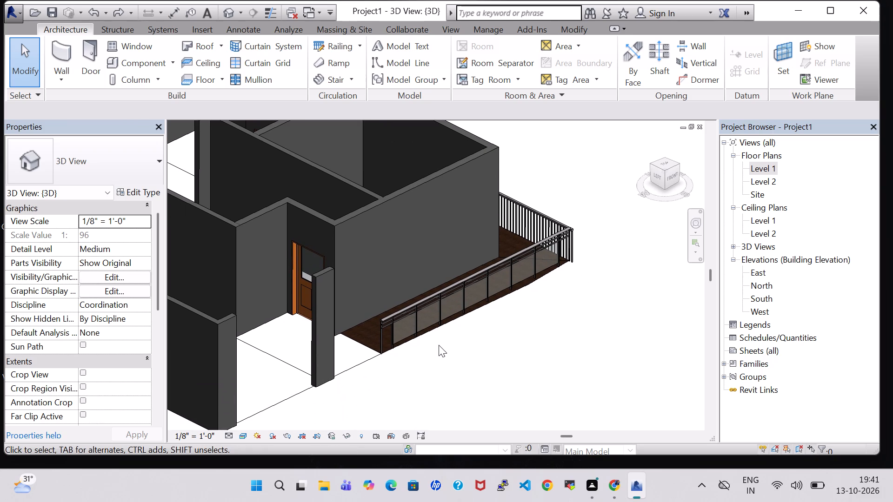
pyautogui.keyDown('shift'); pyautogui.moveTo(439, 345); pyautogui.dragTo(373, 378, button='middle'); pyautogui.keyUp('shift')
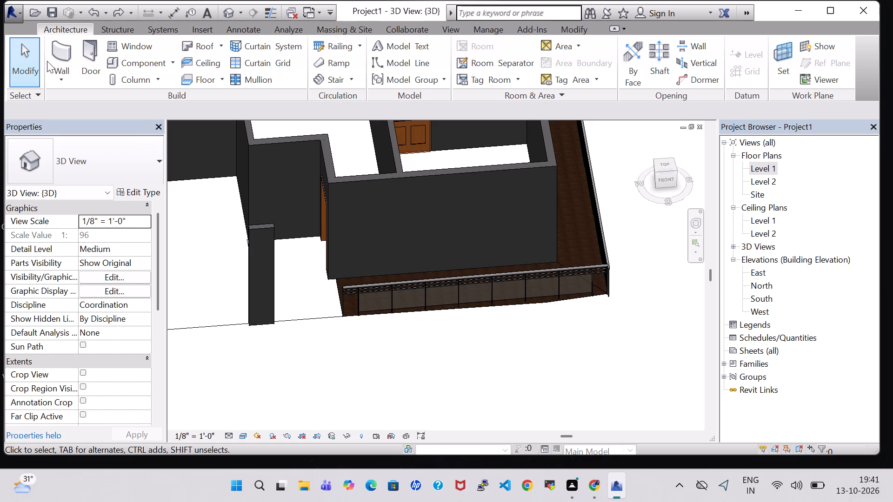
pyautogui.keyDown('shift'); pyautogui.moveTo(480, 346); pyautogui.dragTo(458, 338, button='middle'); pyautogui.keyUp('shift')
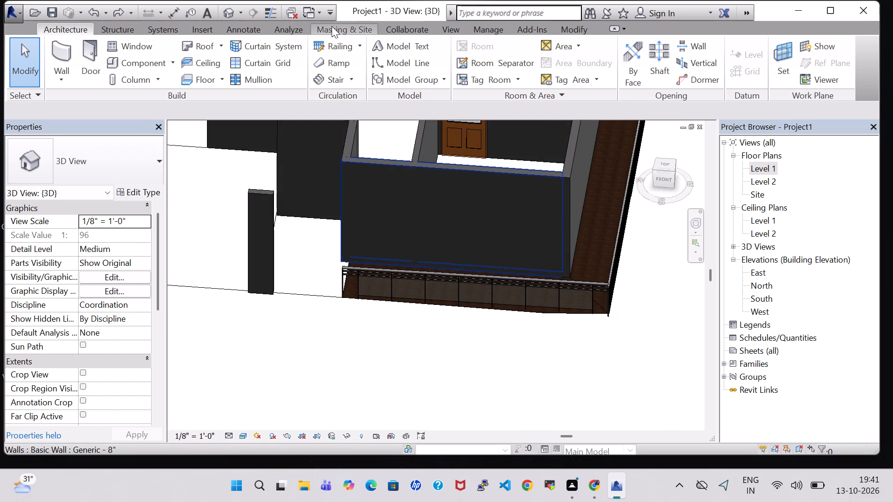
# Start a toposurface at 0' 0" elevation with points at the short wall's corner and the front strip's outer and inner west corners.
pyautogui.click(332, 26)
pyautogui.keyDown('shift'); pyautogui.moveTo(356, 319); pyautogui.dragTo(381, 321, button='middle'); pyautogui.keyUp('shift')
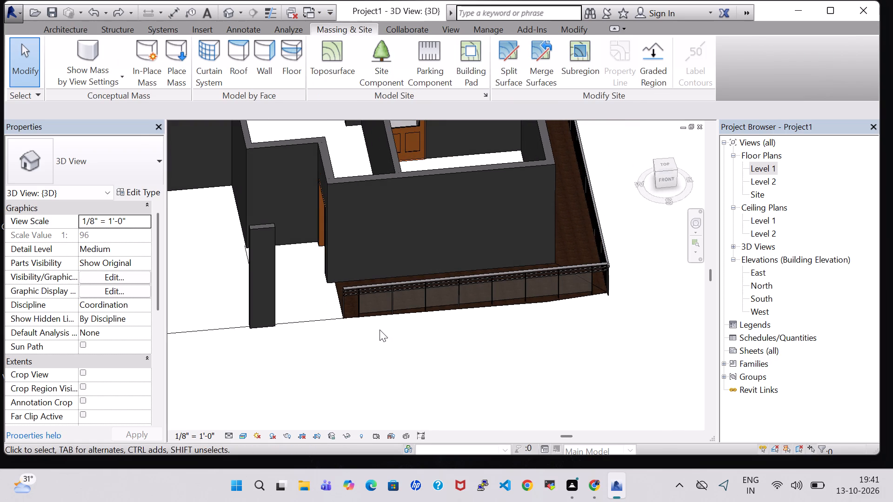
pyautogui.keyDown('shift'); pyautogui.middleClick(380, 330); pyautogui.keyUp('shift')
pyautogui.scroll(5, 380, 330)
pyautogui.keyDown('shift'); pyautogui.moveTo(379, 339); pyautogui.dragTo(412, 347, button='middle'); pyautogui.keyUp('shift')
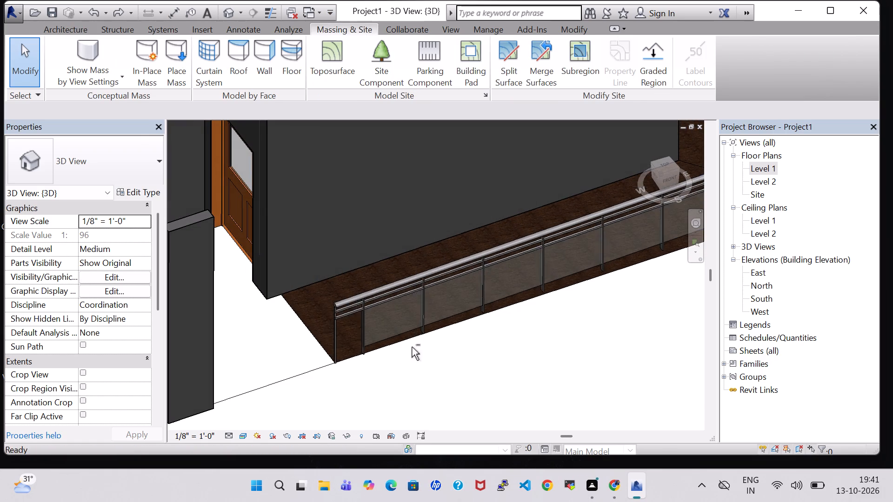
pyautogui.click(323, 60)
pyautogui.keyDown('shift'); pyautogui.moveTo(482, 376); pyautogui.dragTo(426, 379, button='middle'); pyautogui.keyUp('shift')
pyautogui.moveTo(393, 337); pyautogui.dragTo(473, 338, button='middle')
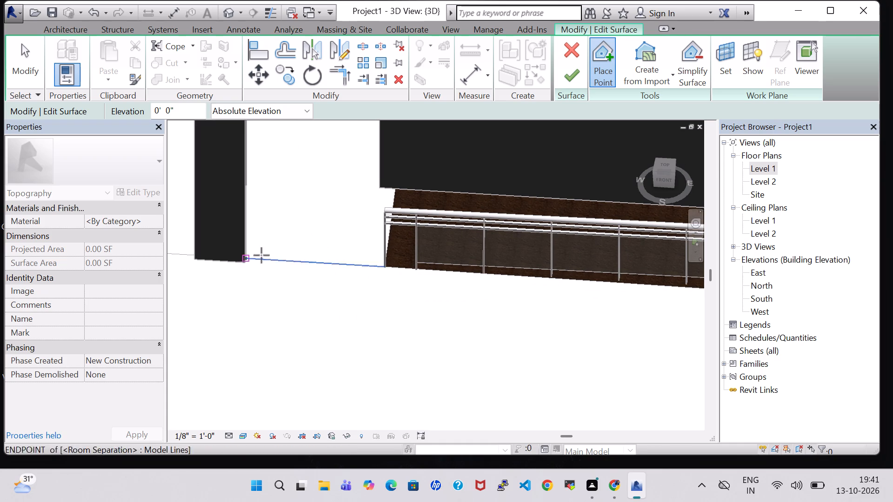
pyautogui.click(244, 258)
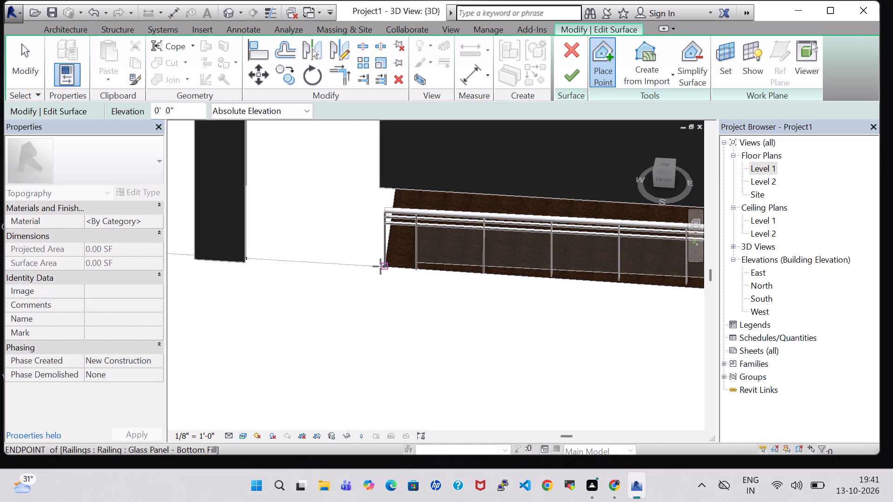
pyautogui.click(383, 266)
pyautogui.click(395, 189)
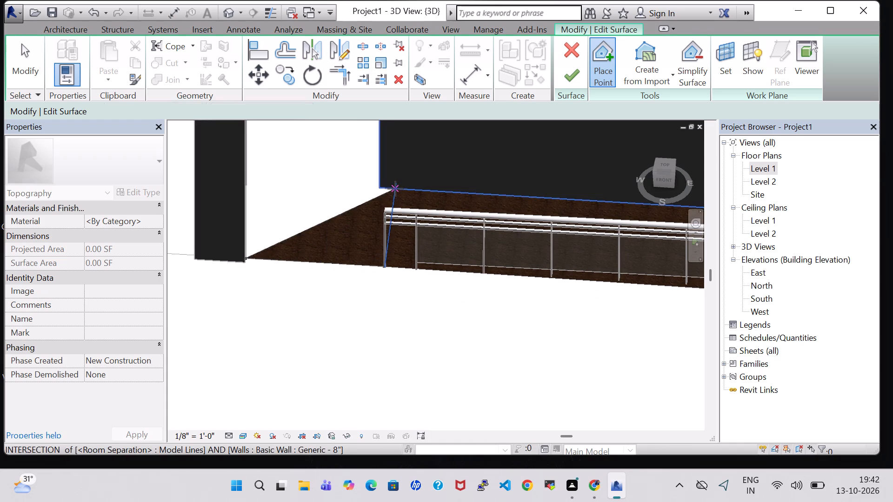
# Extend the toposurface with points on the entrance room separation line and at the short wall's end midpoint, and finish the surface.
pyautogui.keyDown('shift'); pyautogui.moveTo(263, 178); pyautogui.dragTo(273, 263, button='middle'); pyautogui.keyUp('shift')
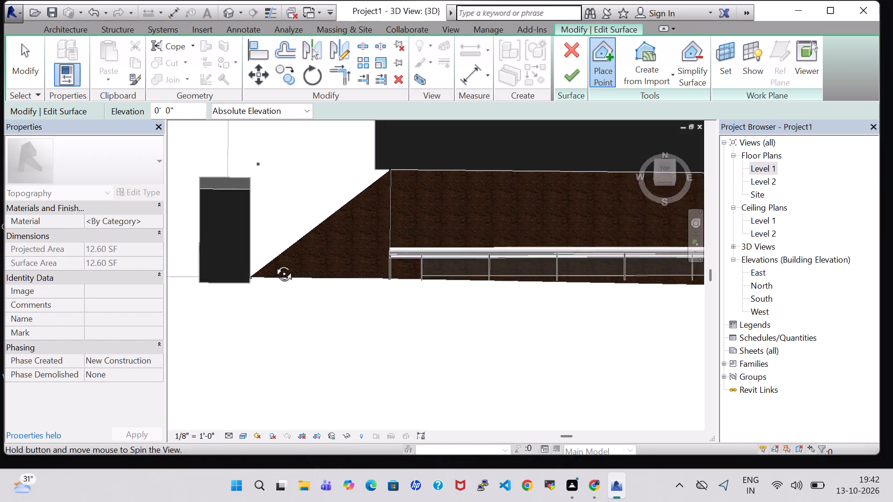
pyautogui.keyDown('shift'); pyautogui.moveTo(273, 263); pyautogui.dragTo(277, 277, button='middle'); pyautogui.keyUp('shift')
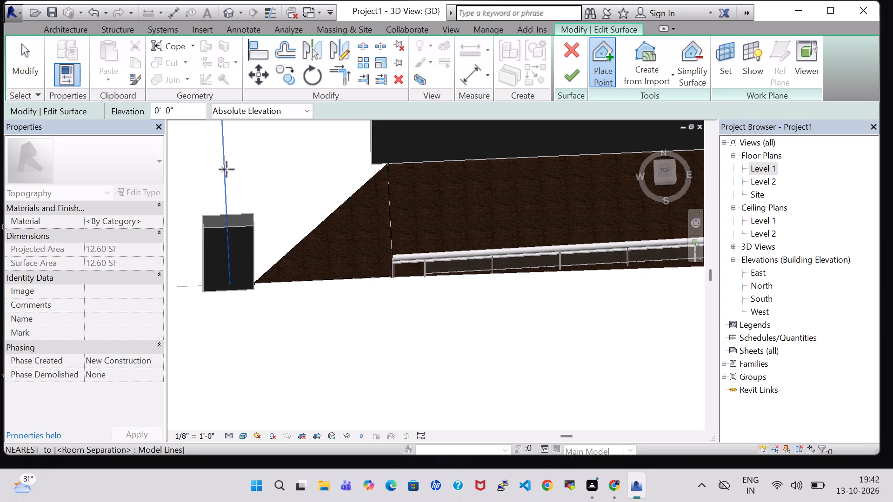
pyautogui.click(227, 169)
pyautogui.keyDown('shift'); pyautogui.moveTo(259, 187); pyautogui.dragTo(271, 292, button='middle'); pyautogui.keyUp('shift')
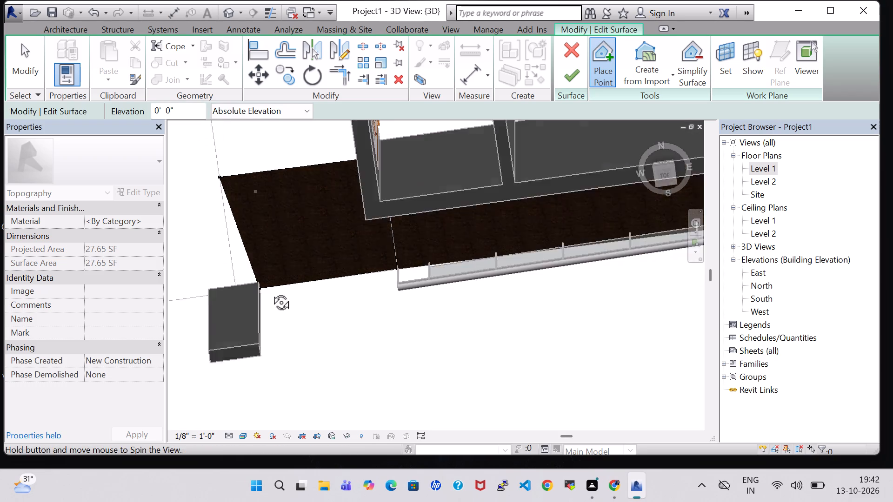
pyautogui.keyDown('shift'); pyautogui.moveTo(271, 292); pyautogui.dragTo(275, 316, button='middle'); pyautogui.keyUp('shift')
pyautogui.click(239, 284)
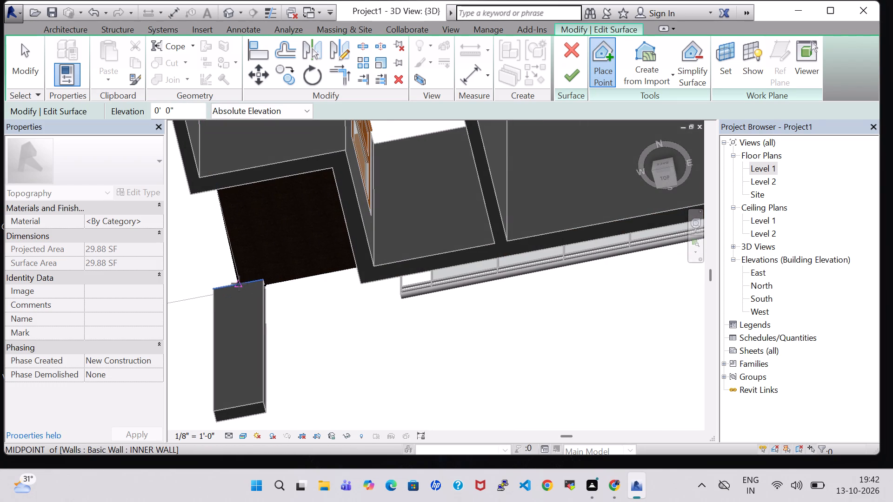
pyautogui.click(572, 80)
# Open the Level 1 floor plan view.
pyautogui.keyDown('shift'); pyautogui.moveTo(428, 364); pyautogui.dragTo(405, 185, button='middle'); pyautogui.keyUp('shift')
pyautogui.keyDown('shift'); pyautogui.moveTo(417, 320); pyautogui.dragTo(448, 261, button='middle'); pyautogui.keyUp('shift')
pyautogui.keyDown('shift'); pyautogui.scroll(-4, 448, 261); pyautogui.keyUp('shift')
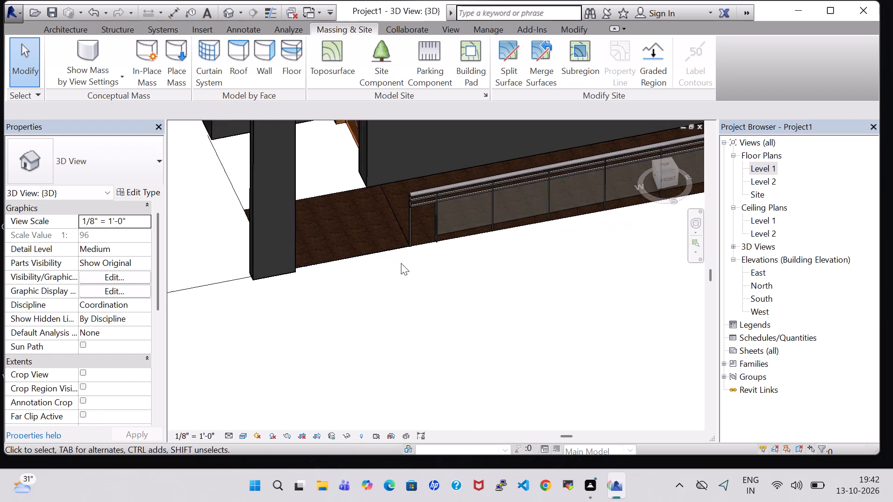
pyautogui.keyDown('shift'); pyautogui.scroll(-1, 401, 263); pyautogui.keyUp('shift')
pyautogui.keyDown('shift'); pyautogui.moveTo(449, 314); pyautogui.dragTo(420, 291, button='middle'); pyautogui.keyUp('shift')
pyautogui.scroll(-3, 406, 301)
pyautogui.moveTo(452, 303); pyautogui.dragTo(486, 347, button='middle')
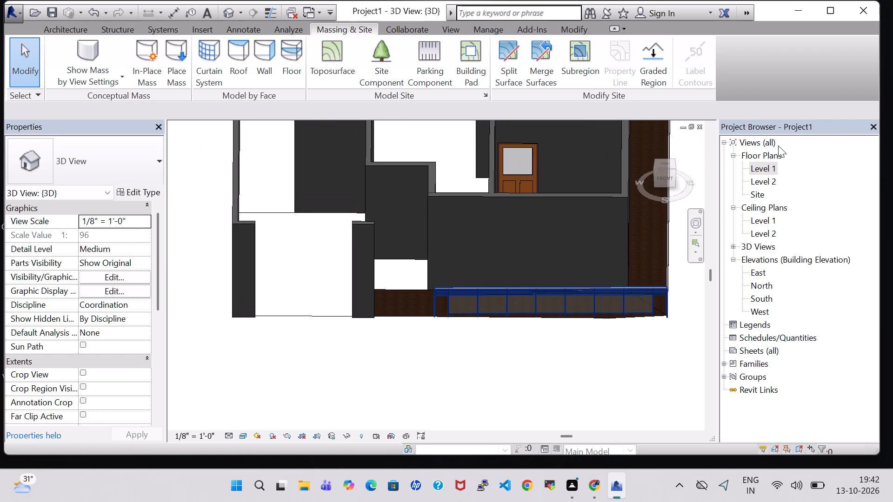
pyautogui.doubleClick(766, 165)
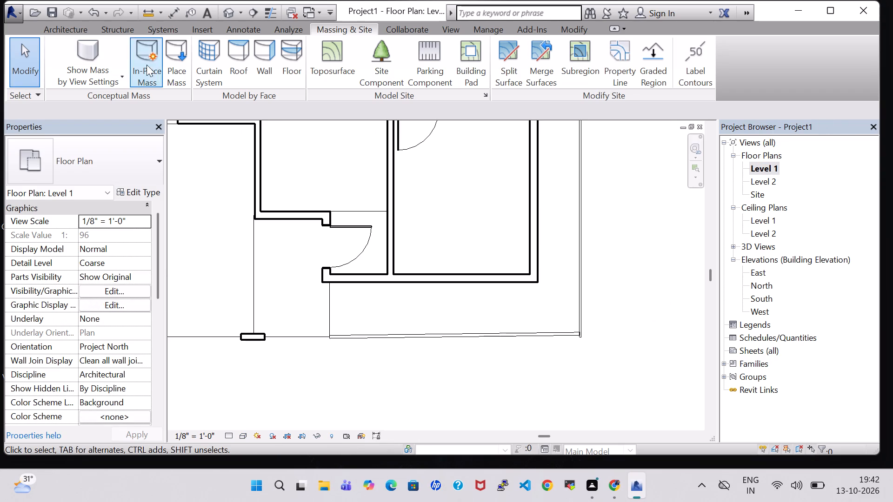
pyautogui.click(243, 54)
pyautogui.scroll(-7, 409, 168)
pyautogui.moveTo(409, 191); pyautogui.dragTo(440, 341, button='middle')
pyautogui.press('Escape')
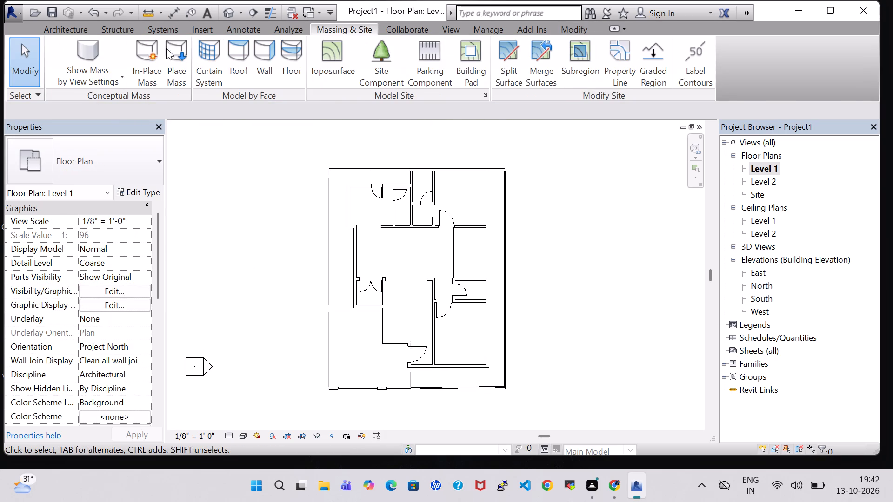
# Start a Generic - 12" floor and draw its boundary line along the north outer wall face from the northwest to the northeast corner.
pyautogui.click(73, 26)
pyautogui.click(201, 86)
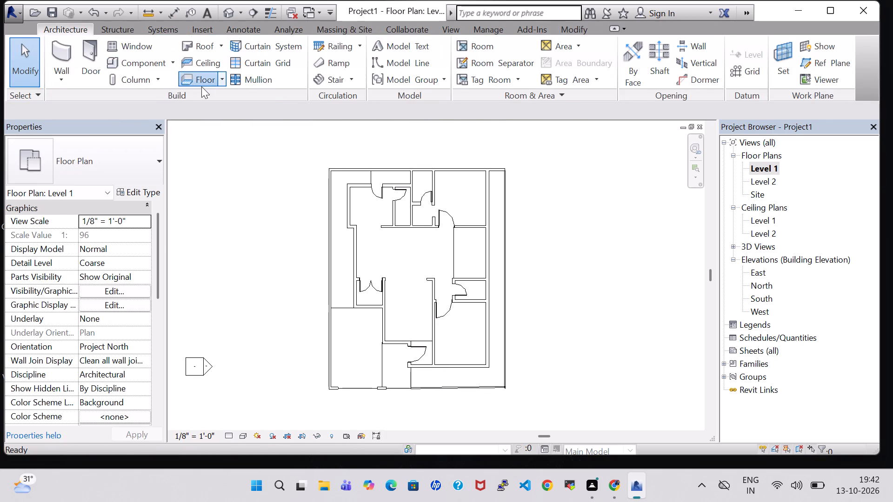
pyautogui.scroll(4, 311, 149)
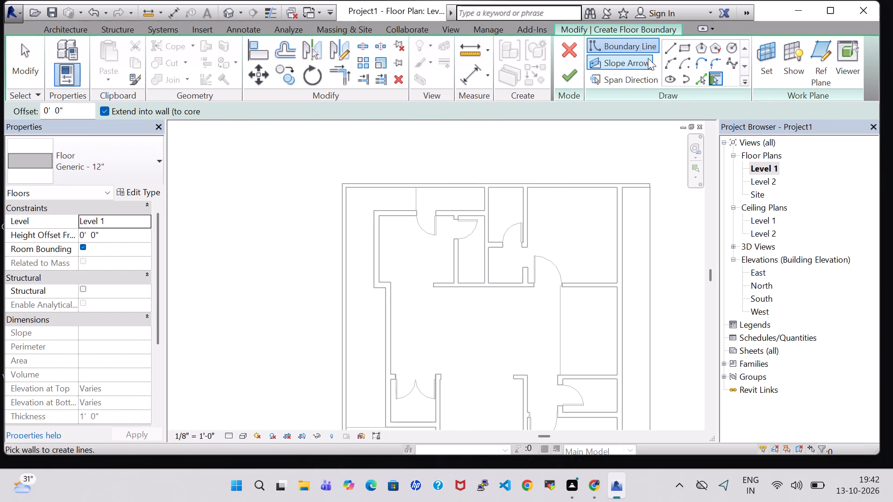
pyautogui.click(674, 43)
pyautogui.moveTo(502, 165); pyautogui.dragTo(440, 145, button='middle')
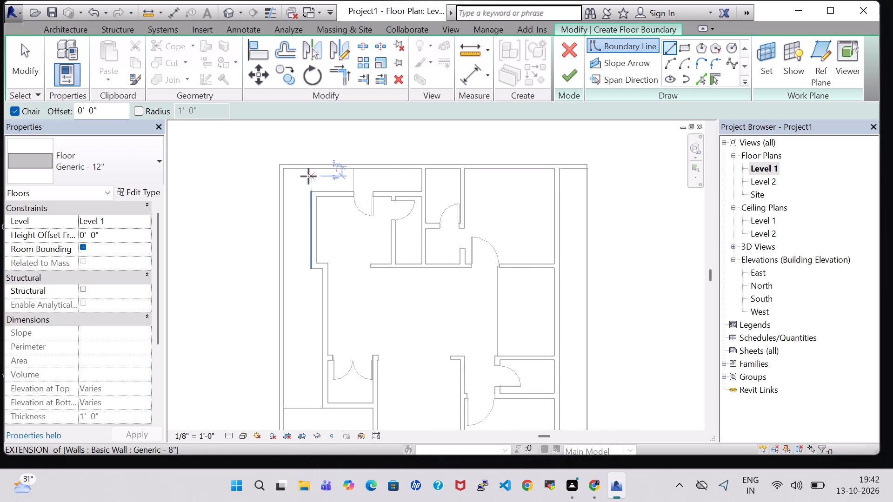
pyautogui.scroll(4, 282, 168)
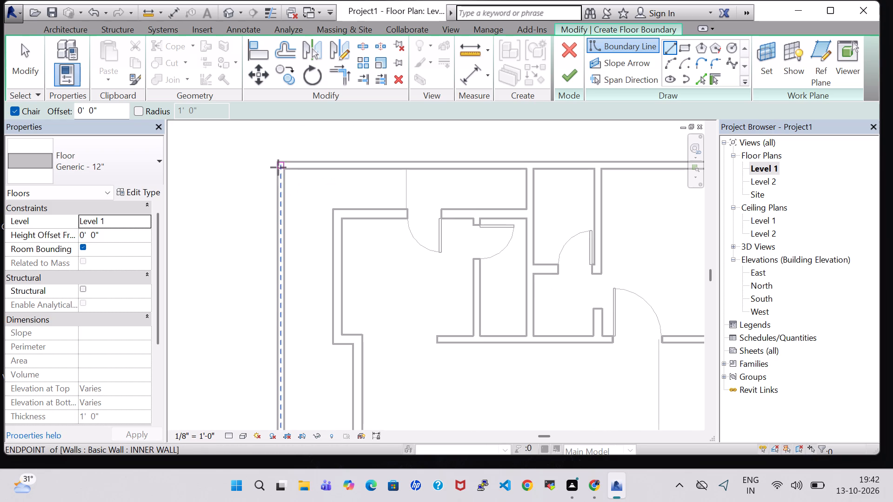
pyautogui.scroll(3, 280, 166)
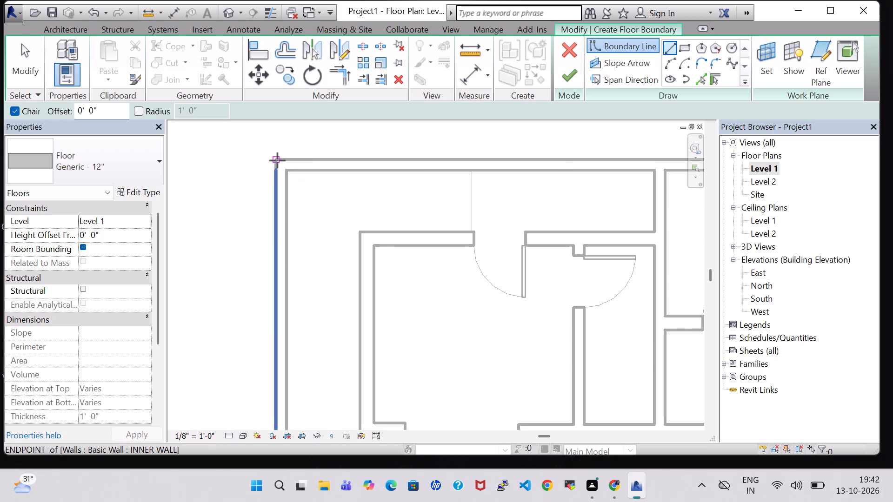
pyautogui.click(277, 160)
pyautogui.moveTo(623, 151); pyautogui.dragTo(391, 152, button='middle')
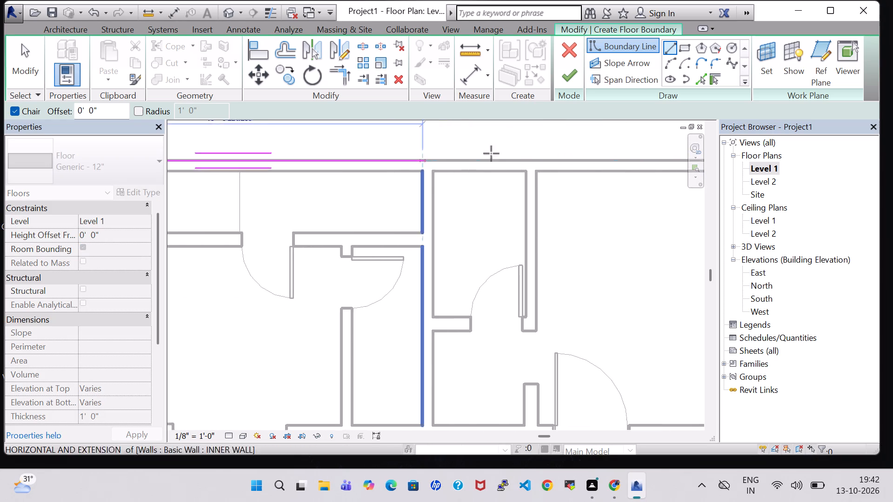
pyautogui.moveTo(546, 153); pyautogui.dragTo(403, 159, button='middle')
pyautogui.moveTo(671, 178); pyautogui.dragTo(474, 178, button='middle')
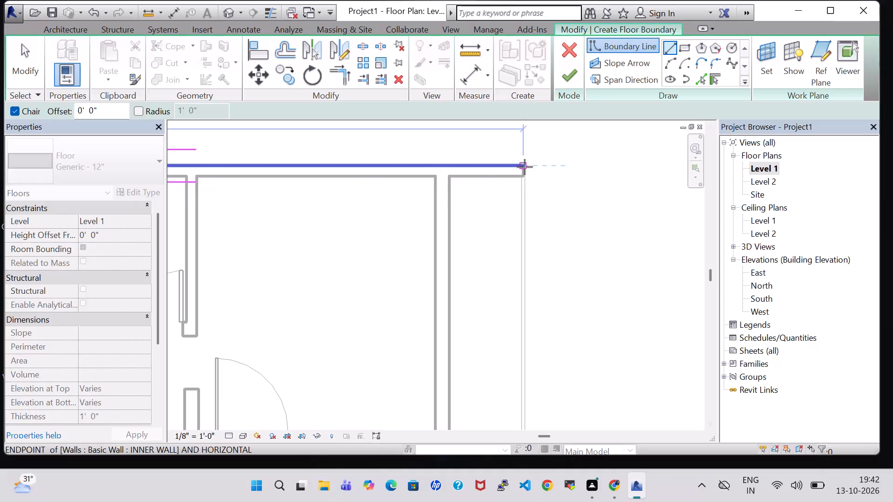
pyautogui.click(525, 167)
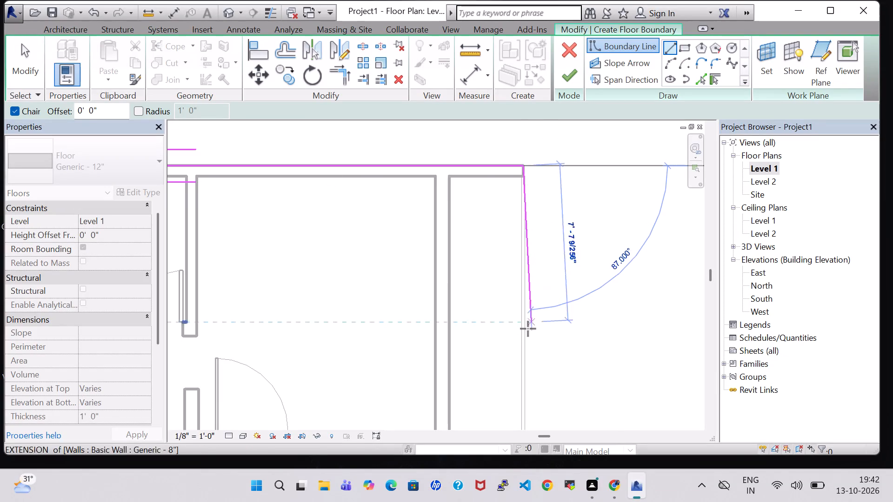
# Restart the boundary line at the northeast corner and draw the east floor edge along the railing's outer face to the southeast railing corner.
pyautogui.scroll(6, 532, 199)
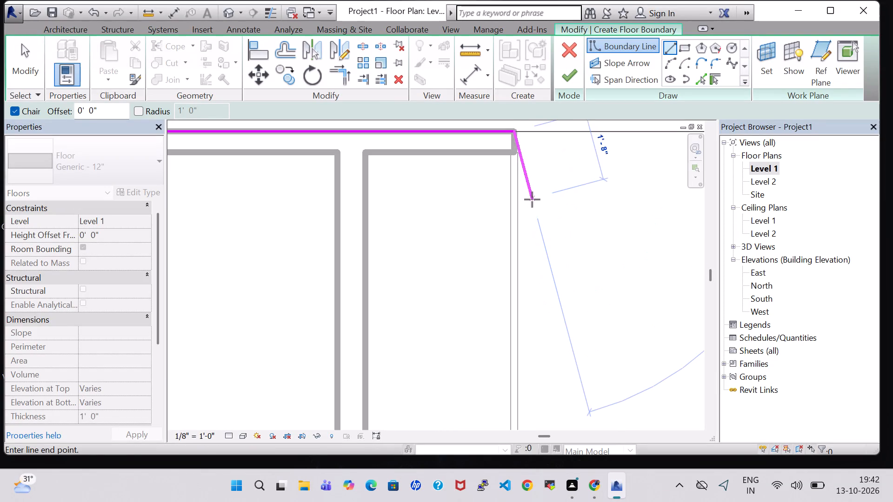
pyautogui.moveTo(523, 190); pyautogui.dragTo(513, 284, button='middle')
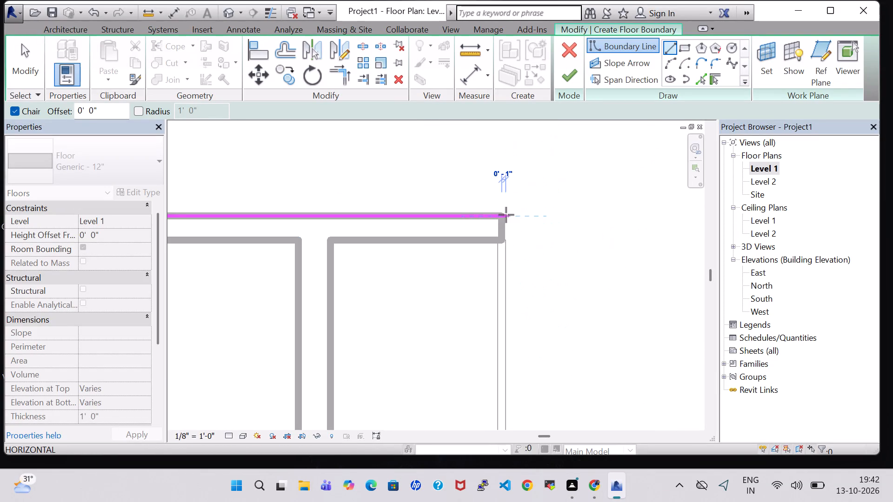
pyautogui.hotkey('ctrl', 'z')
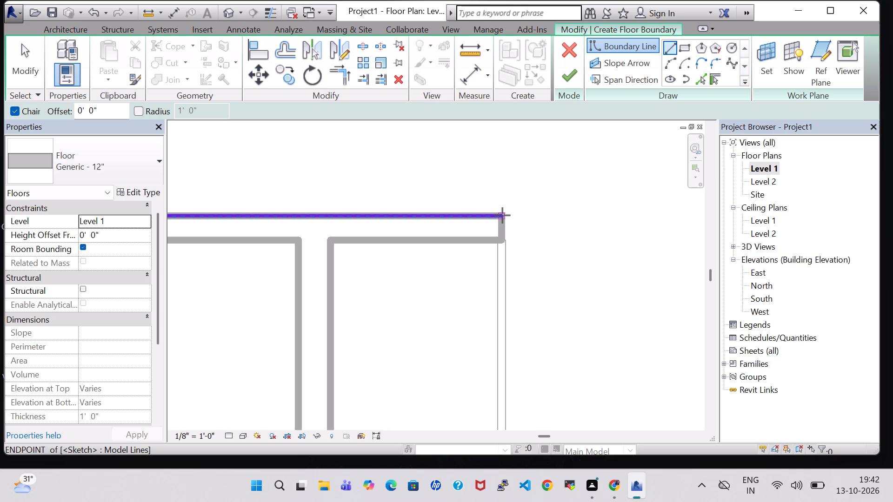
pyautogui.scroll(4, 502, 215)
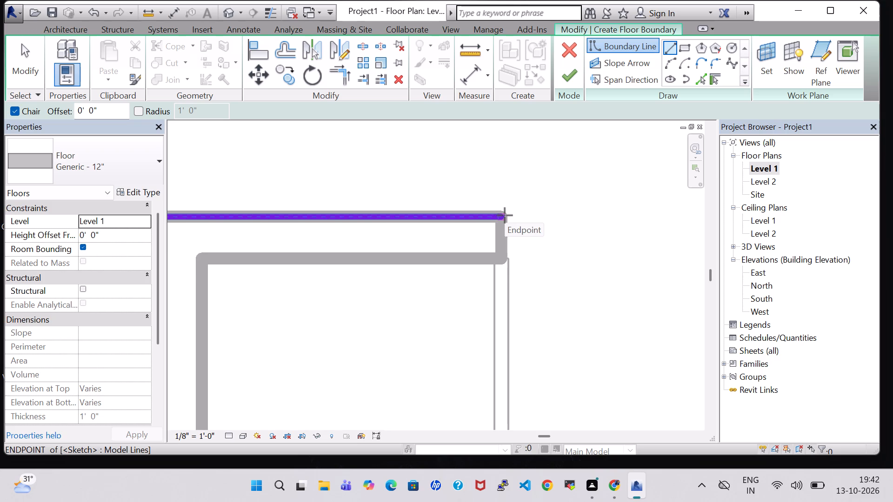
pyautogui.click(507, 216)
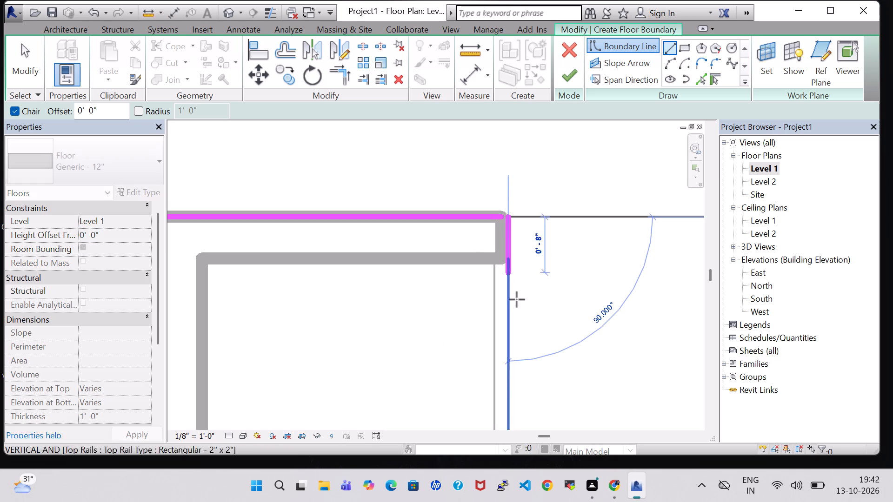
pyautogui.moveTo(513, 350); pyautogui.dragTo(512, 258, button='middle')
pyautogui.moveTo(515, 360); pyautogui.dragTo(517, 153, button='middle')
pyautogui.moveTo(507, 365); pyautogui.dragTo(487, 170, button='middle')
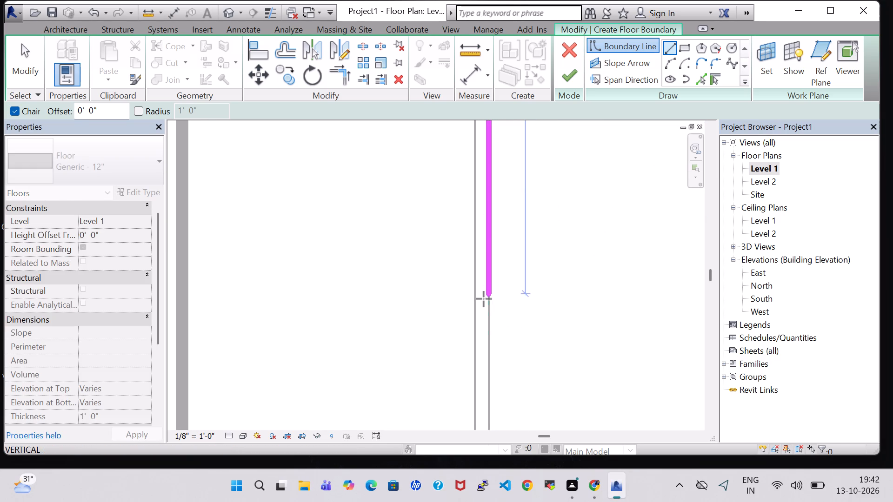
pyautogui.moveTo(485, 310); pyautogui.dragTo(486, 305, button='middle')
pyautogui.moveTo(488, 369); pyautogui.dragTo(495, 324, button='middle')
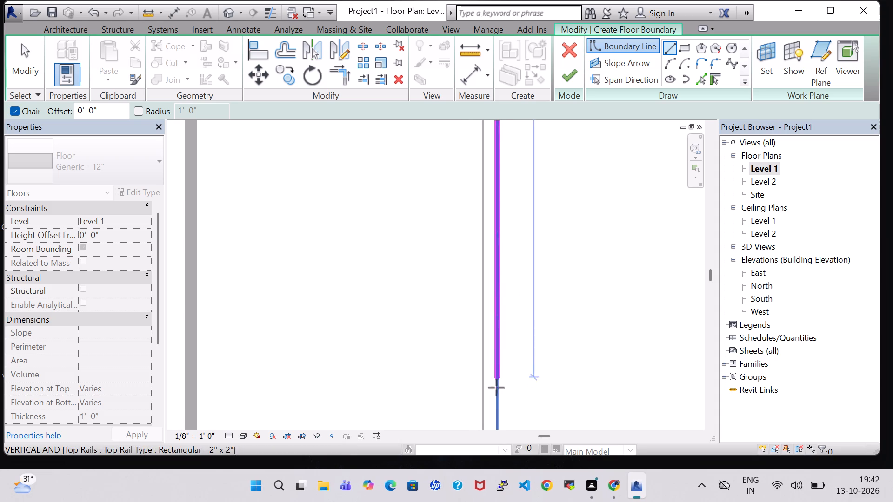
pyautogui.moveTo(496, 388); pyautogui.dragTo(497, 185, button='middle')
pyautogui.moveTo(492, 289); pyautogui.dragTo(492, 123, button='middle')
pyautogui.moveTo(487, 318); pyautogui.dragTo(484, 165, button='middle')
pyautogui.moveTo(494, 306); pyautogui.dragTo(487, 132, button='middle')
pyautogui.middleClick(467, 325)
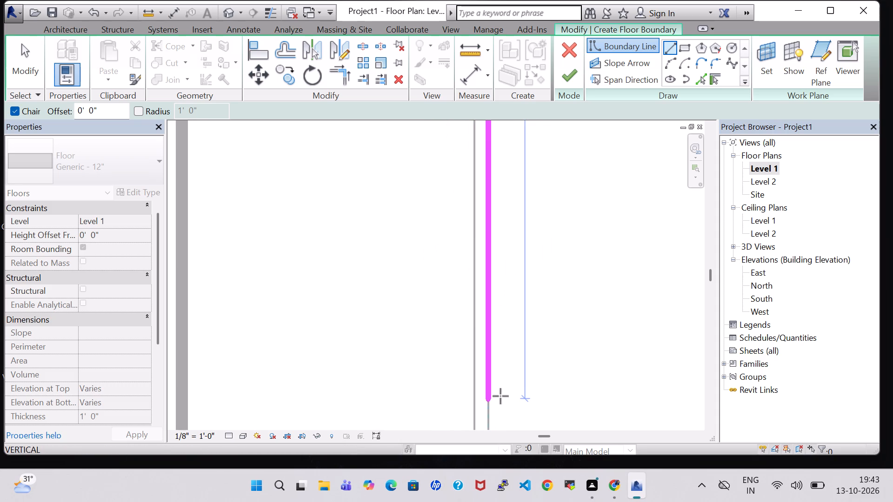
pyautogui.moveTo(500, 396); pyautogui.dragTo(504, 182, button='middle')
pyautogui.scroll(-7, 498, 265)
pyautogui.moveTo(492, 289); pyautogui.dragTo(490, 235, button='middle')
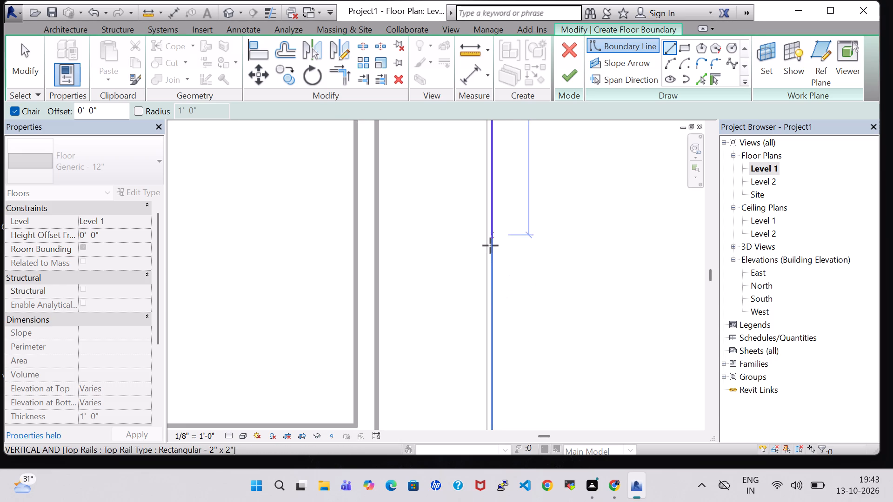
pyautogui.scroll(-2, 491, 261)
pyautogui.moveTo(494, 296); pyautogui.dragTo(469, 135, button='middle')
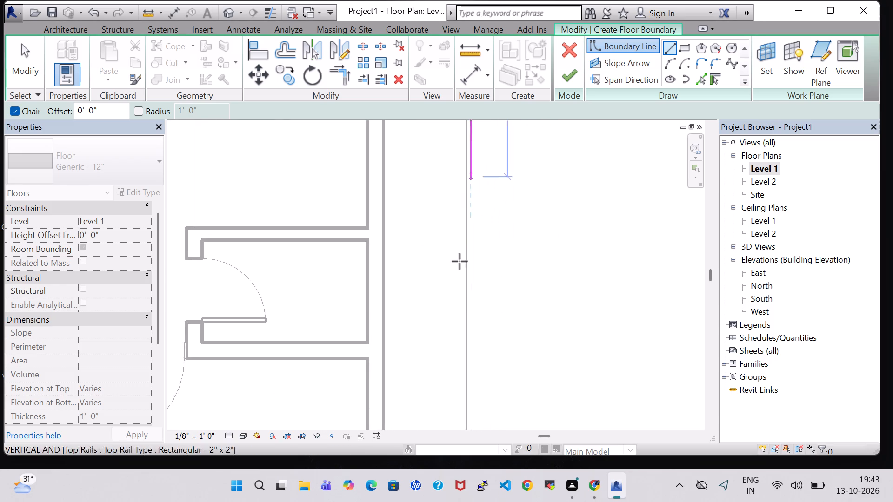
pyautogui.scroll(-6, 457, 312)
pyautogui.moveTo(476, 410); pyautogui.dragTo(467, 259, button='middle')
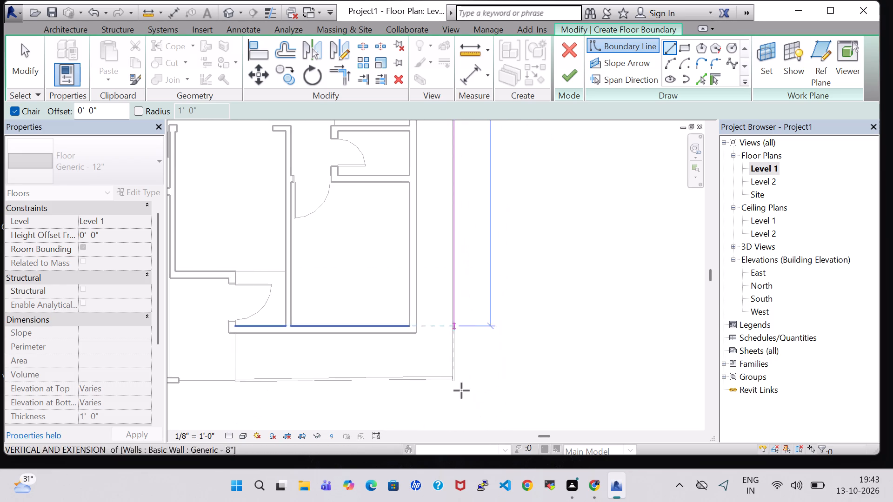
pyautogui.scroll(8, 461, 412)
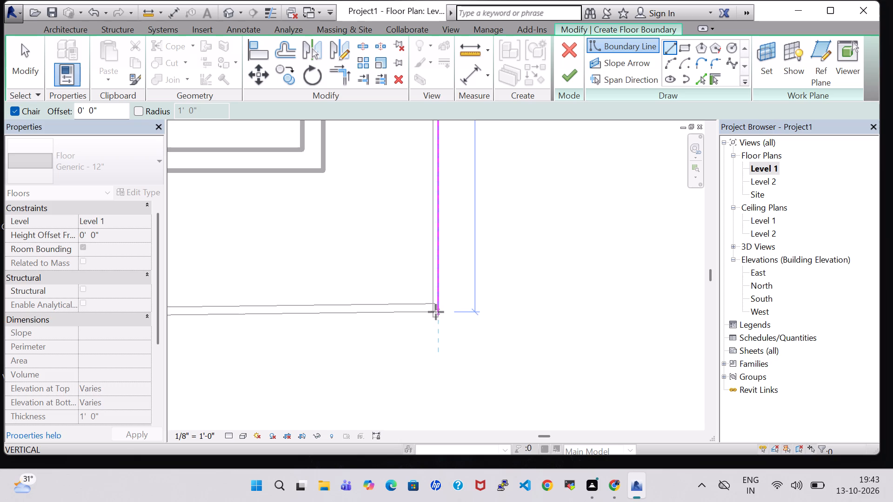
pyautogui.click(436, 312)
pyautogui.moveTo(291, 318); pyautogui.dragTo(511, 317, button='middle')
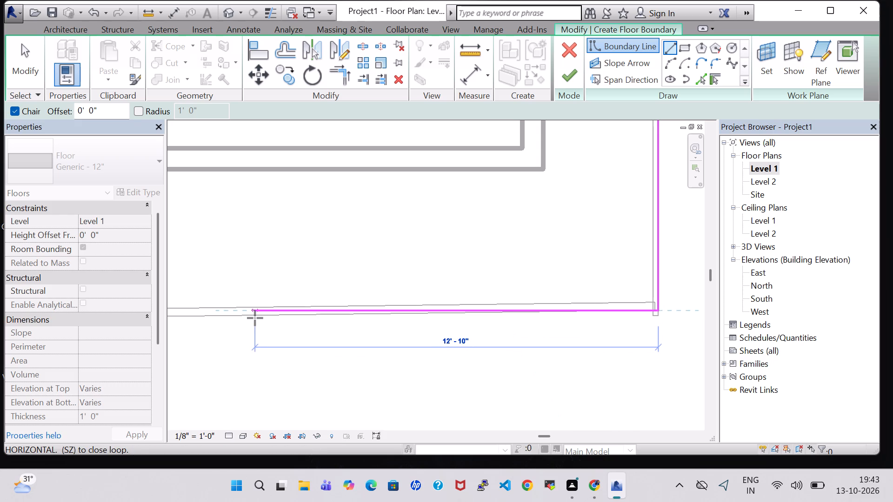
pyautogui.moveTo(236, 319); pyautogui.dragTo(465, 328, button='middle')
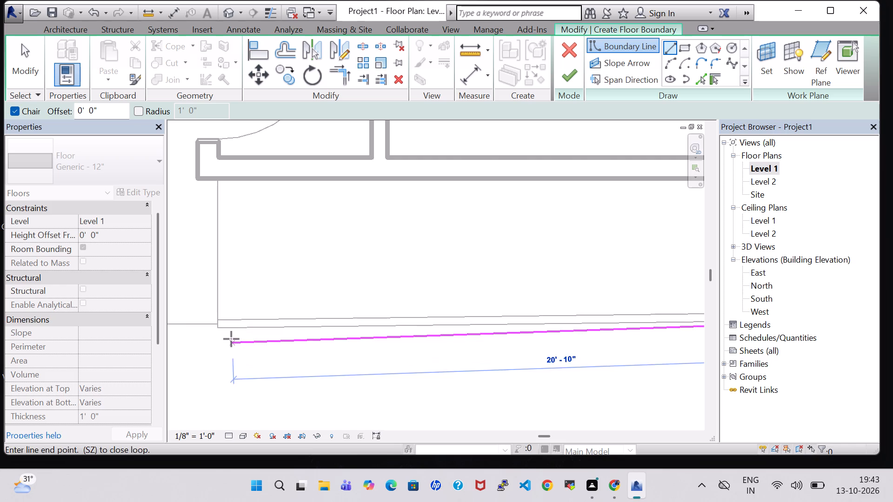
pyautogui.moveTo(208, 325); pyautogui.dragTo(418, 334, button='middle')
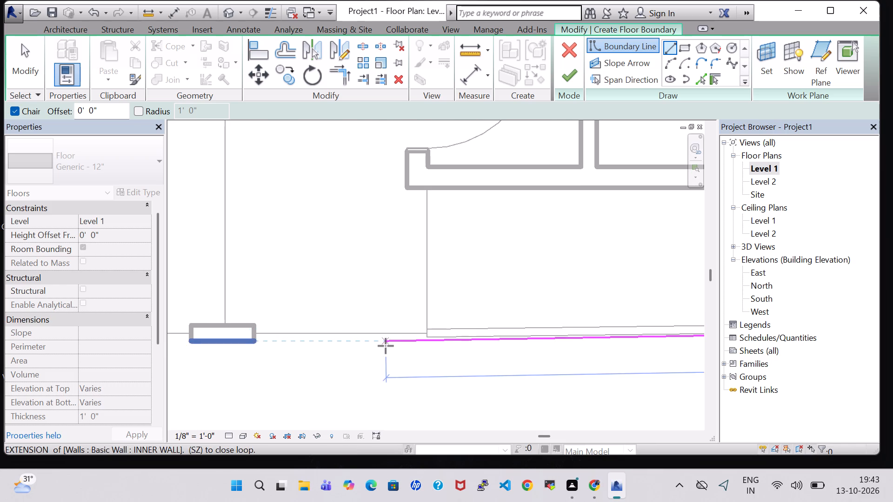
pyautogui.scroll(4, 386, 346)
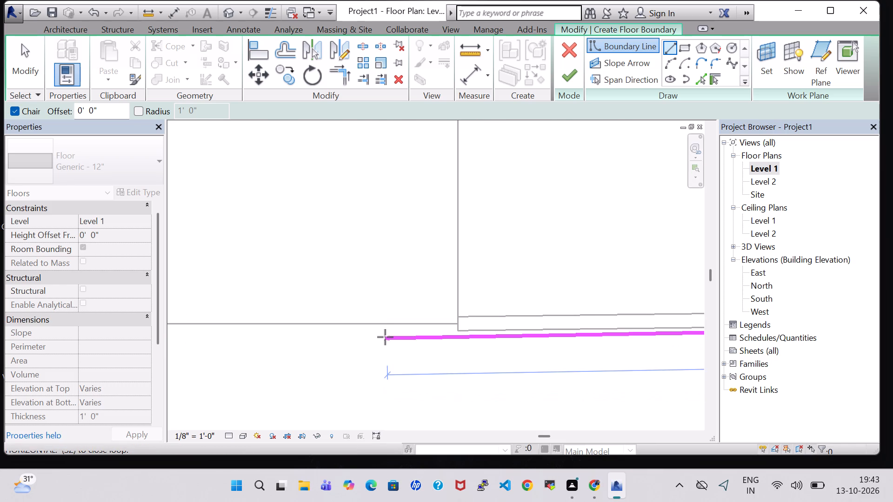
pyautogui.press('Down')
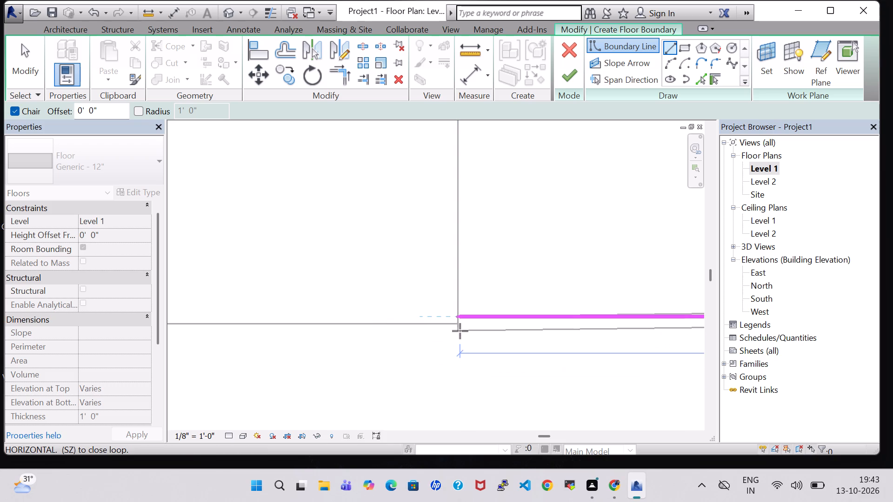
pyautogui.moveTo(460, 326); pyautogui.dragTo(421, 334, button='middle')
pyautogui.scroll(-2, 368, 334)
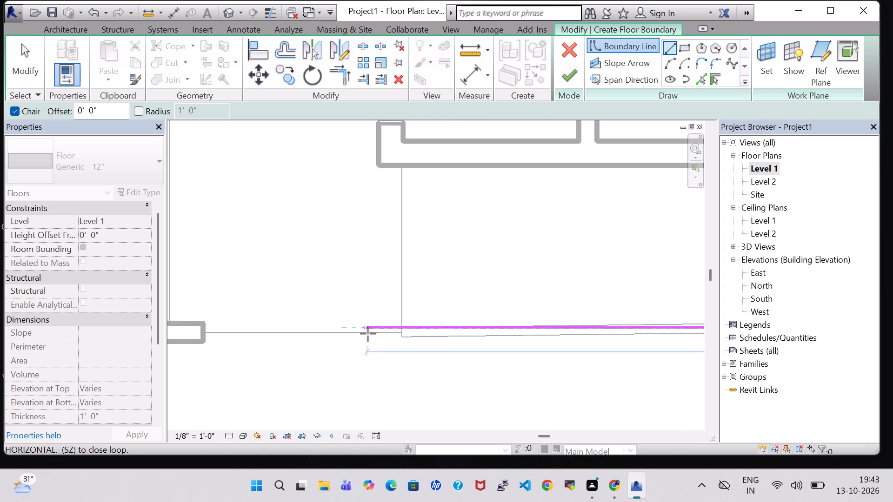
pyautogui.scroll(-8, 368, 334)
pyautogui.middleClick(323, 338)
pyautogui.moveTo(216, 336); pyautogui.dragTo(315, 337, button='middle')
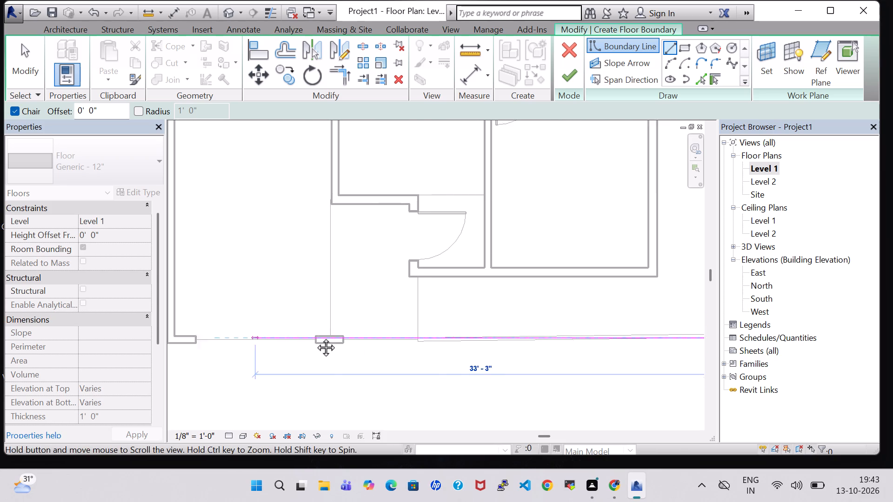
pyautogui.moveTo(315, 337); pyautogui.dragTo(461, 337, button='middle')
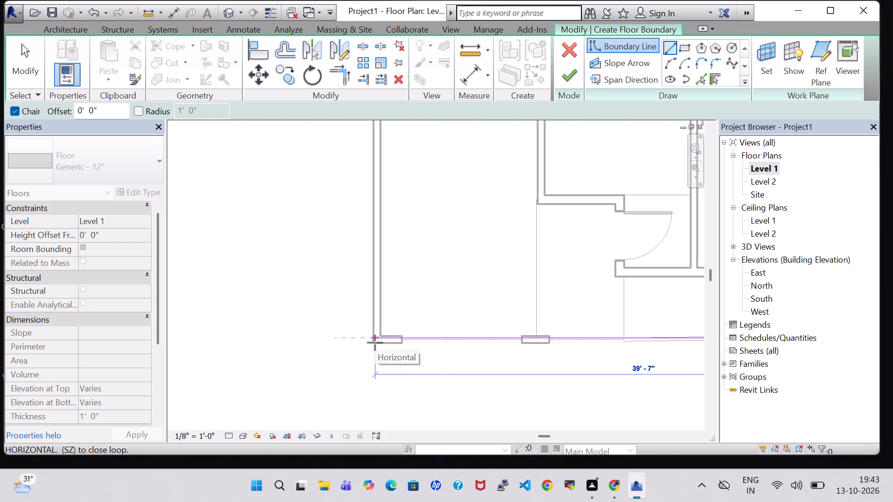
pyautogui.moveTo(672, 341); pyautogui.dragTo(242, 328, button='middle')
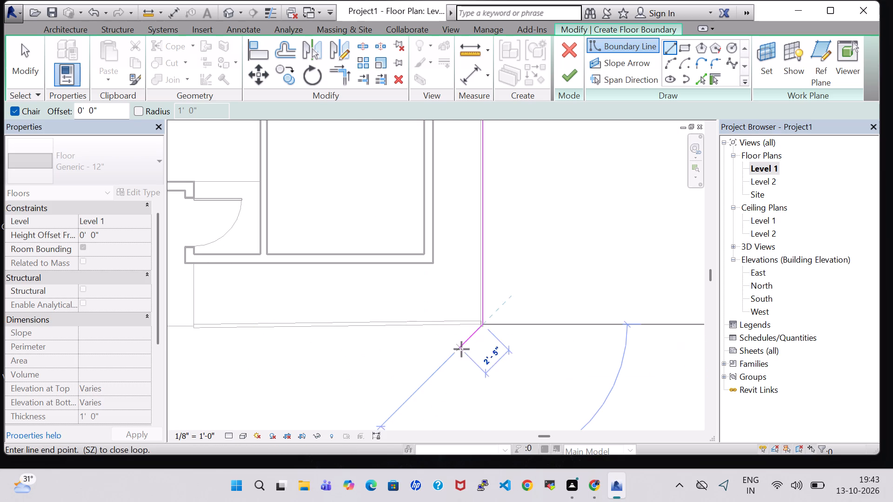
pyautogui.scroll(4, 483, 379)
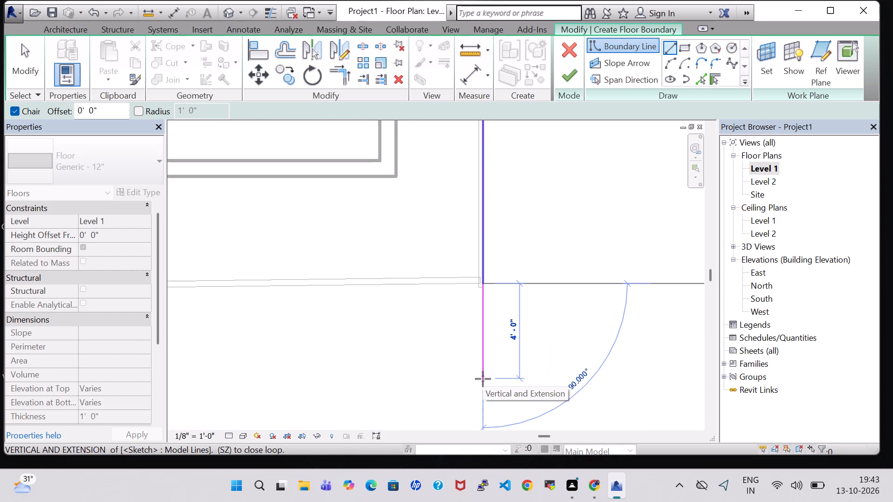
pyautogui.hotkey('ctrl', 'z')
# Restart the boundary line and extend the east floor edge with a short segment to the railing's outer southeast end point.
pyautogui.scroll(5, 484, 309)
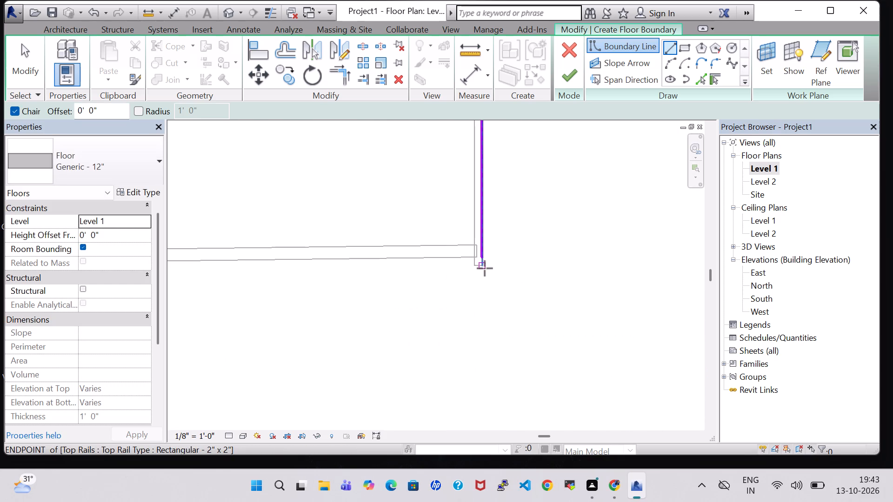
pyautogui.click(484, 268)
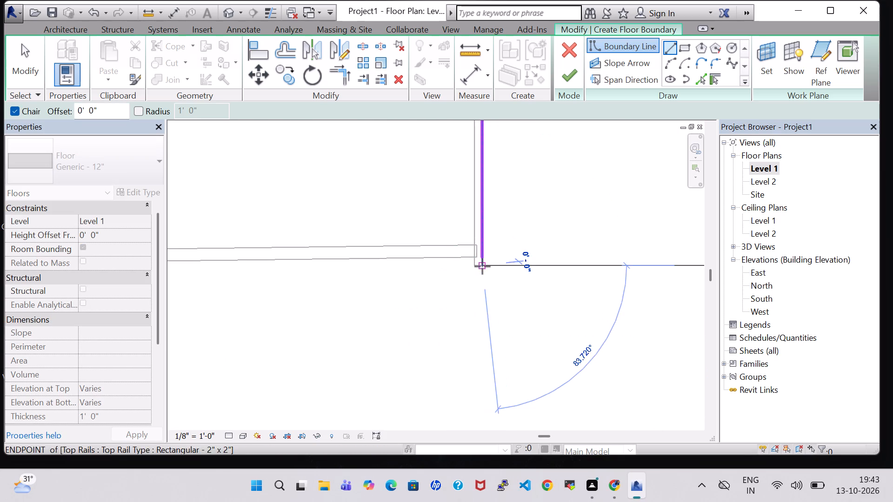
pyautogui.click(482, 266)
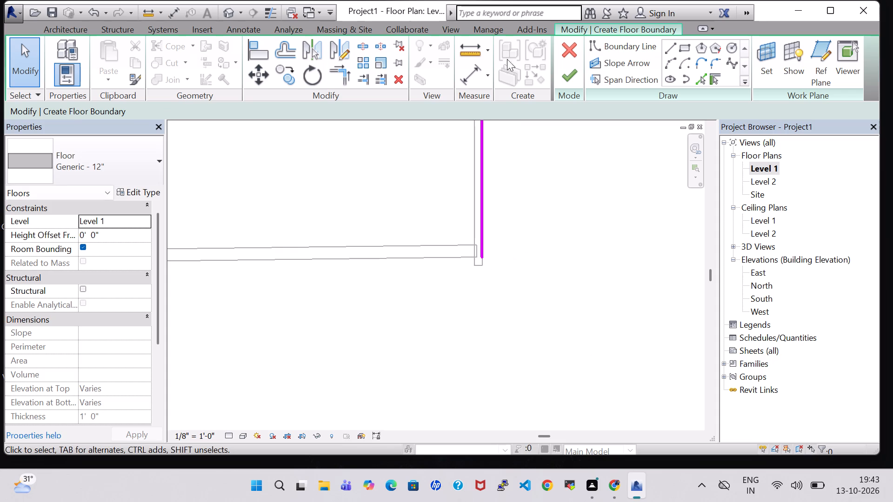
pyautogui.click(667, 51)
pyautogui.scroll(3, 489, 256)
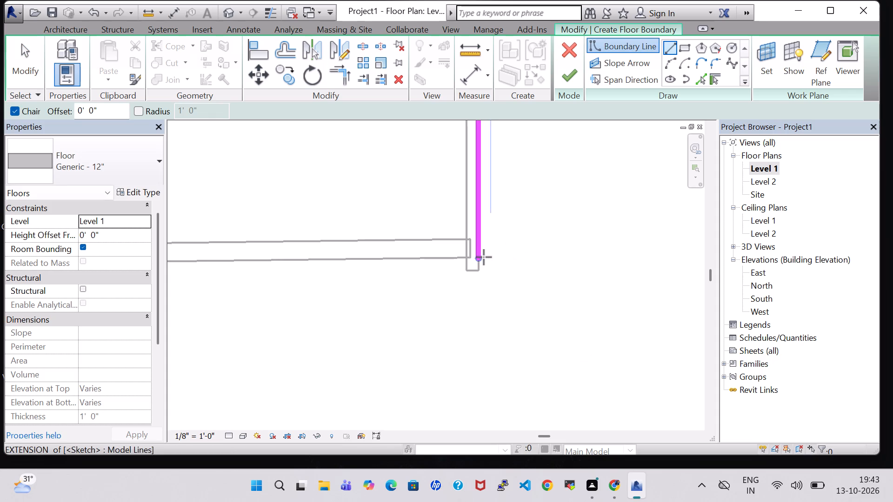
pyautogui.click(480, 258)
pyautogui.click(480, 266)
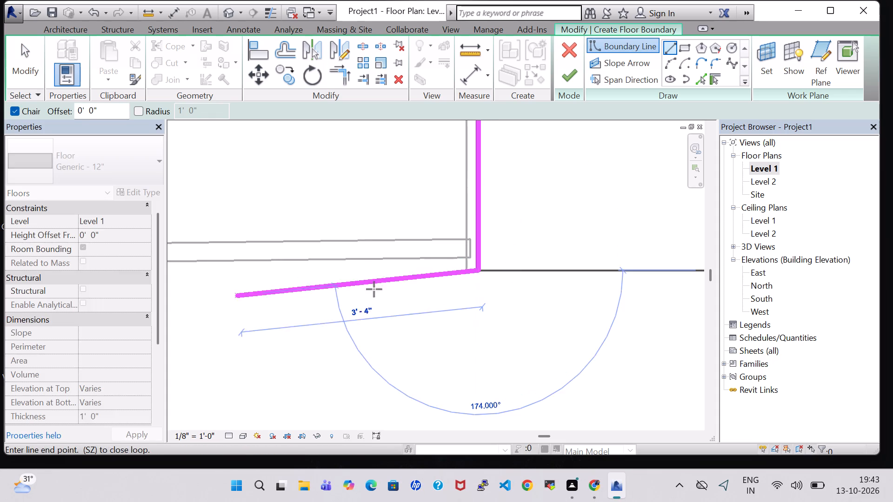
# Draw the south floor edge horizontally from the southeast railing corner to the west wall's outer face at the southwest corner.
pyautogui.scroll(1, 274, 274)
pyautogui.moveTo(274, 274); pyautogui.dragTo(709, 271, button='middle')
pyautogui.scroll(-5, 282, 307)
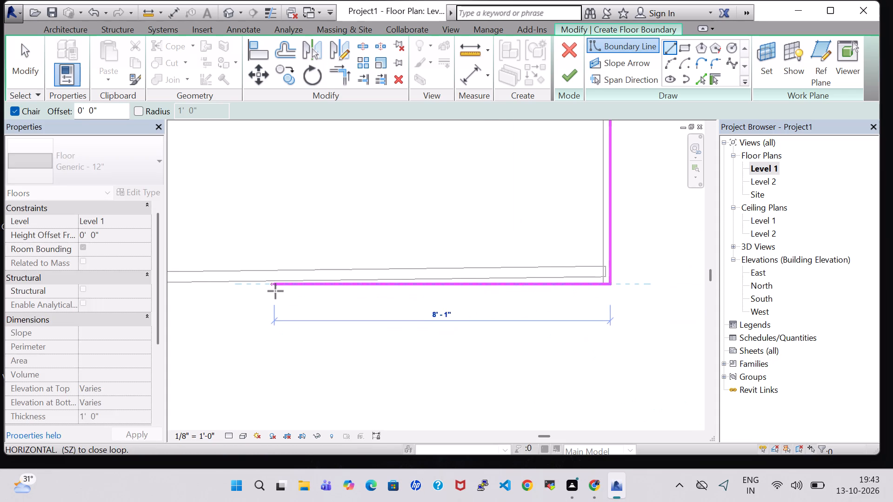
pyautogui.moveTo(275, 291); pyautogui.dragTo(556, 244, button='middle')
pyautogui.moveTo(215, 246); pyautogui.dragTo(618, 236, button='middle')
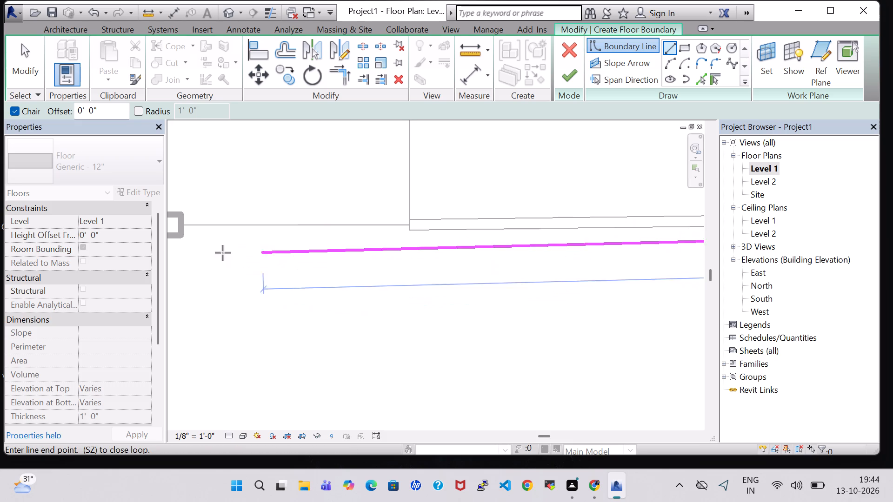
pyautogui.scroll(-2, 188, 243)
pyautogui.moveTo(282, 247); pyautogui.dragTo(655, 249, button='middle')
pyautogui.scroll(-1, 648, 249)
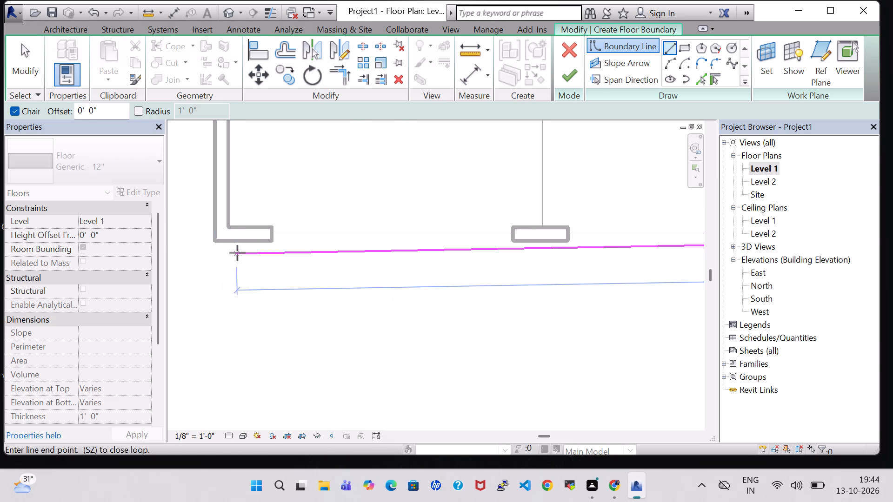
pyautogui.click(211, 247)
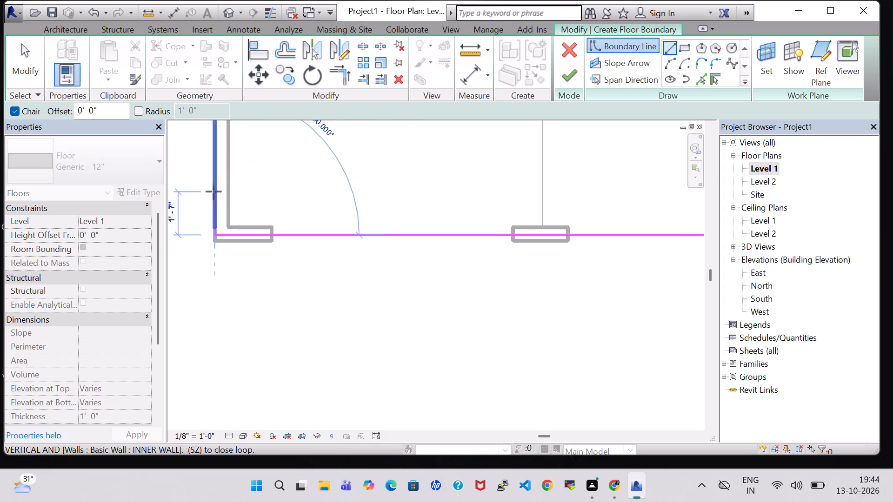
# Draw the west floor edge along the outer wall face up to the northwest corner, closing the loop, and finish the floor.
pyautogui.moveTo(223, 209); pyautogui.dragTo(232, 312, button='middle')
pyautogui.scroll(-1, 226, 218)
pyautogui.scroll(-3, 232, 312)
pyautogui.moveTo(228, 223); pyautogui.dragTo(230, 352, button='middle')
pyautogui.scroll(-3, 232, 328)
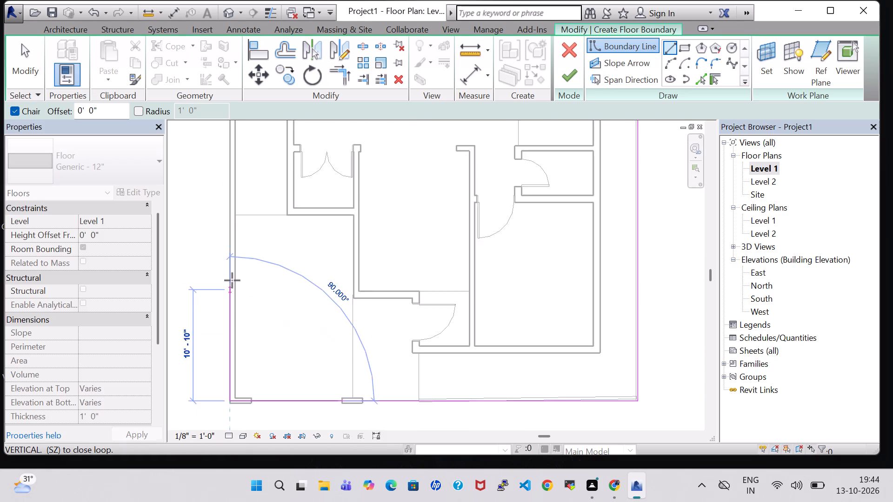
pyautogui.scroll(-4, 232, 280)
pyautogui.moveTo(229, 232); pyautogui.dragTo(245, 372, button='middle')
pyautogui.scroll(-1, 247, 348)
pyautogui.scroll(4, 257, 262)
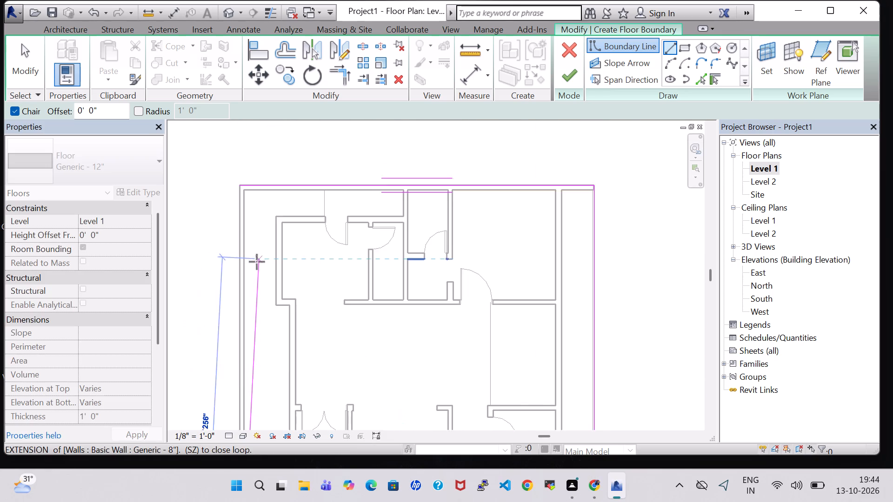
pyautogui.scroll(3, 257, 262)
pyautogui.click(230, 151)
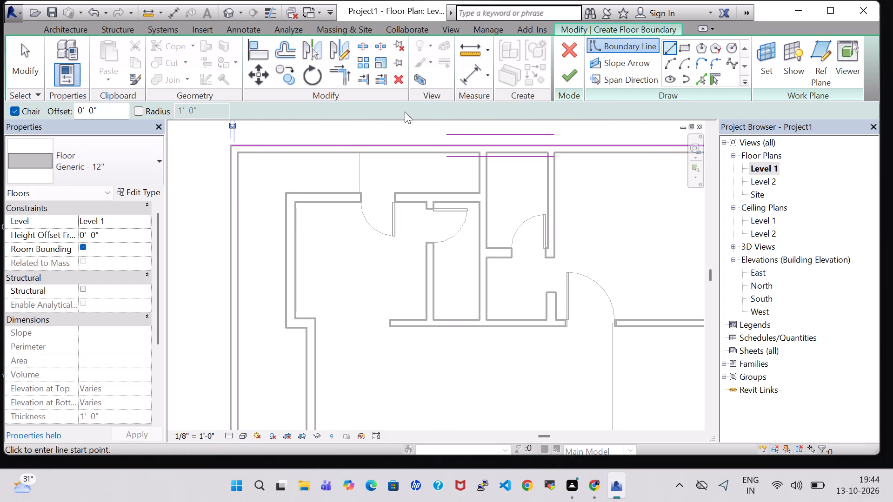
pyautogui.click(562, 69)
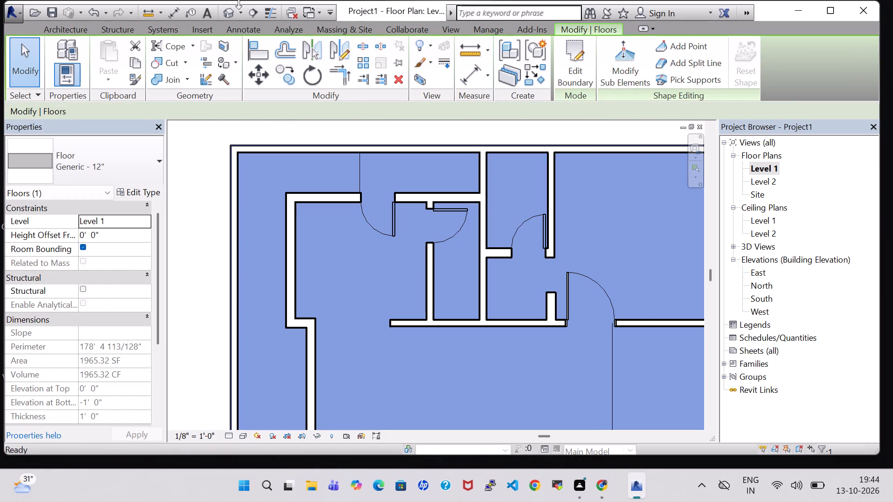
# Open the 3D view and examine the new floor against the walls, railing and toposurface strips from several angles.
pyautogui.click(229, 6)
pyautogui.keyDown('shift'); pyautogui.moveTo(500, 385); pyautogui.dragTo(500, 368, button='middle'); pyautogui.keyUp('shift')
pyautogui.scroll(4, 502, 363)
pyautogui.keyDown('shift'); pyautogui.moveTo(494, 362); pyautogui.dragTo(524, 372, button='middle'); pyautogui.keyUp('shift')
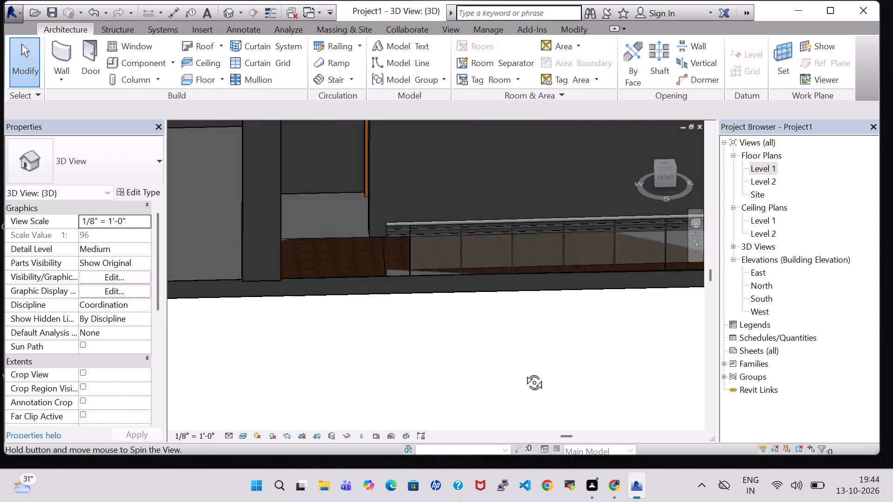
pyautogui.keyDown('shift'); pyautogui.moveTo(524, 372); pyautogui.dragTo(629, 379, button='middle'); pyautogui.keyUp('shift')
pyautogui.scroll(-5, 501, 316)
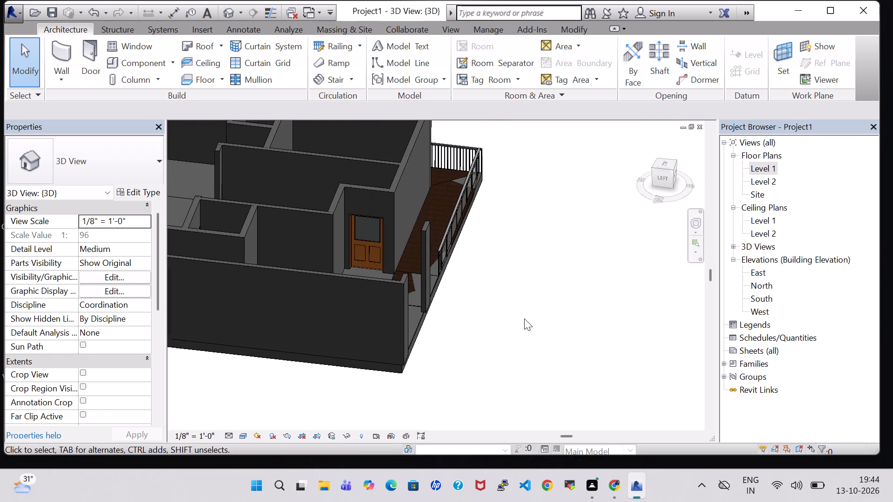
pyautogui.click(564, 311)
pyautogui.keyDown('shift'); pyautogui.moveTo(564, 311); pyautogui.dragTo(420, 325, button='middle'); pyautogui.keyUp('shift')
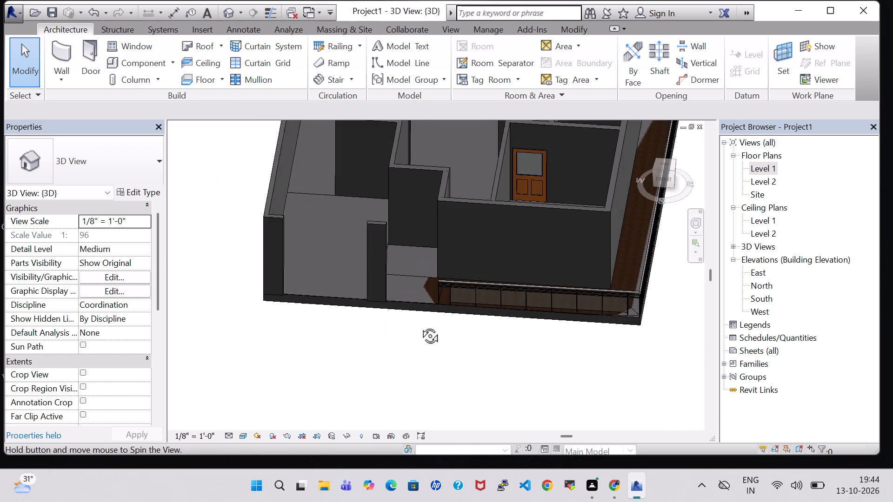
pyautogui.keyDown('shift'); pyautogui.moveTo(420, 325); pyautogui.dragTo(435, 286, button='middle'); pyautogui.keyUp('shift')
pyautogui.keyDown('shift'); pyautogui.scroll(-1, 432, 337); pyautogui.keyUp('shift')
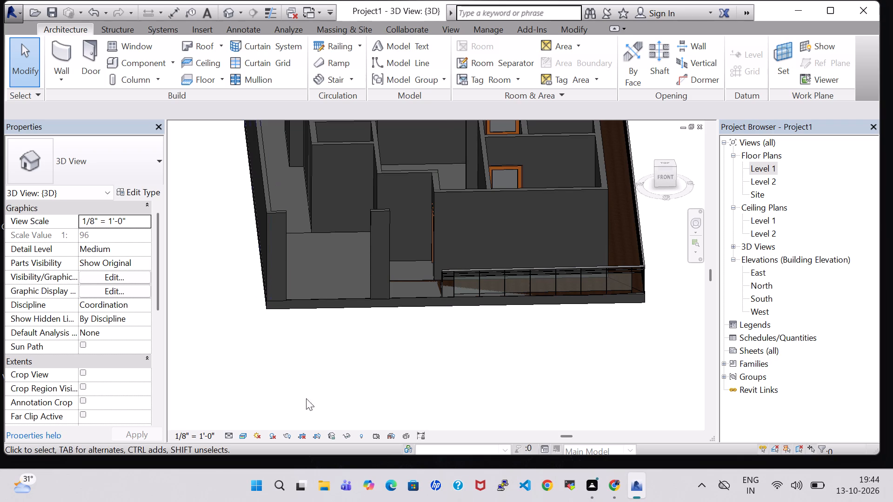
pyautogui.keyDown('shift'); pyautogui.moveTo(659, 236); pyautogui.dragTo(663, 324, button='middle'); pyautogui.keyUp('shift')
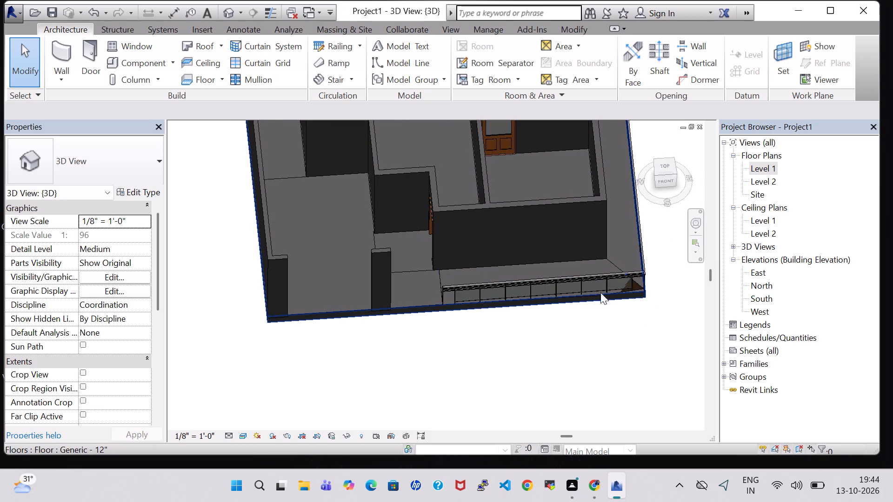
pyautogui.keyDown('shift'); pyautogui.moveTo(462, 379); pyautogui.dragTo(460, 369, button='middle'); pyautogui.keyUp('shift')
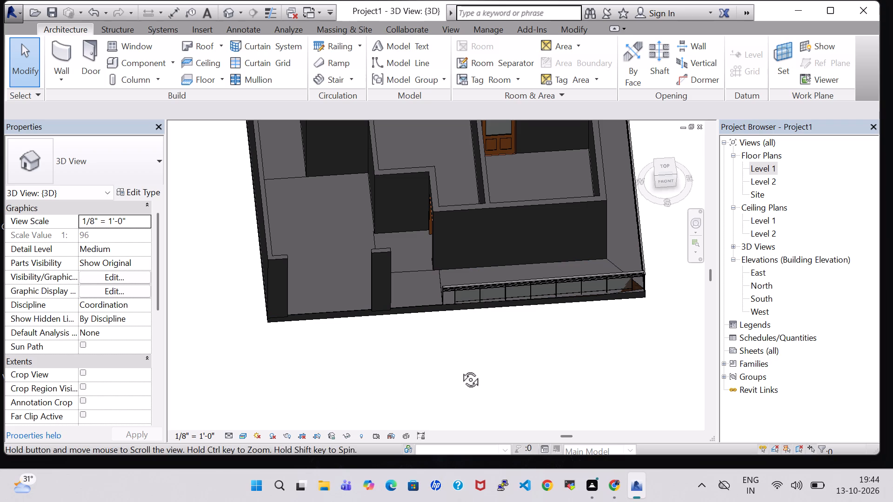
pyautogui.keyDown('shift'); pyautogui.moveTo(460, 369); pyautogui.dragTo(449, 243, button='middle'); pyautogui.keyUp('shift')
pyautogui.scroll(-1, 536, 347)
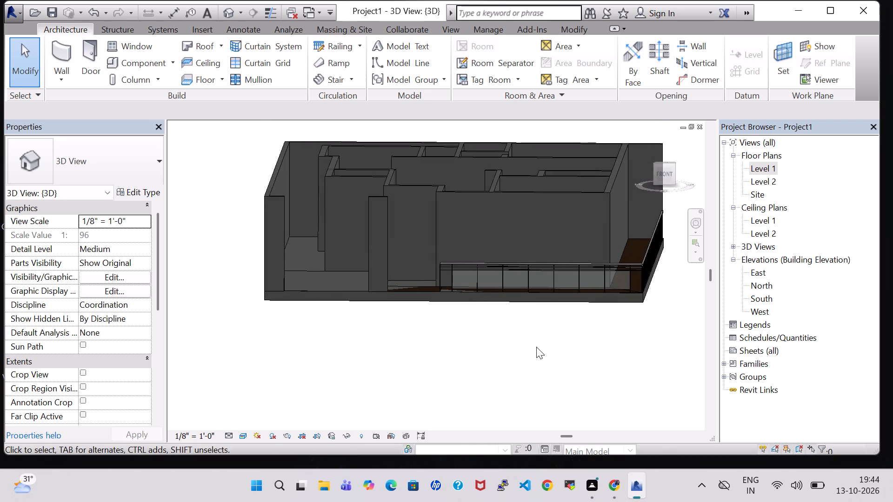
pyautogui.keyDown('shift'); pyautogui.moveTo(536, 347); pyautogui.dragTo(524, 375, button='middle'); pyautogui.keyUp('shift')
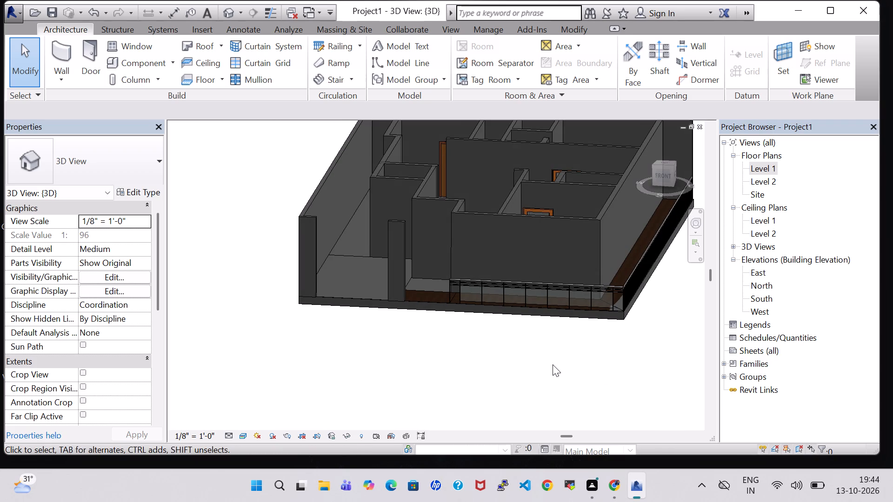
pyautogui.keyDown('shift'); pyautogui.moveTo(542, 348); pyautogui.dragTo(568, 409, button='middle'); pyautogui.keyUp('shift')
pyautogui.keyDown('shift'); pyautogui.scroll(-1, 566, 395); pyautogui.keyUp('shift')
pyautogui.keyDown('shift'); pyautogui.moveTo(561, 345); pyautogui.dragTo(561, 409, button='middle'); pyautogui.keyUp('shift')
pyautogui.keyDown('shift'); pyautogui.scroll(-1, 561, 381); pyautogui.keyUp('shift')
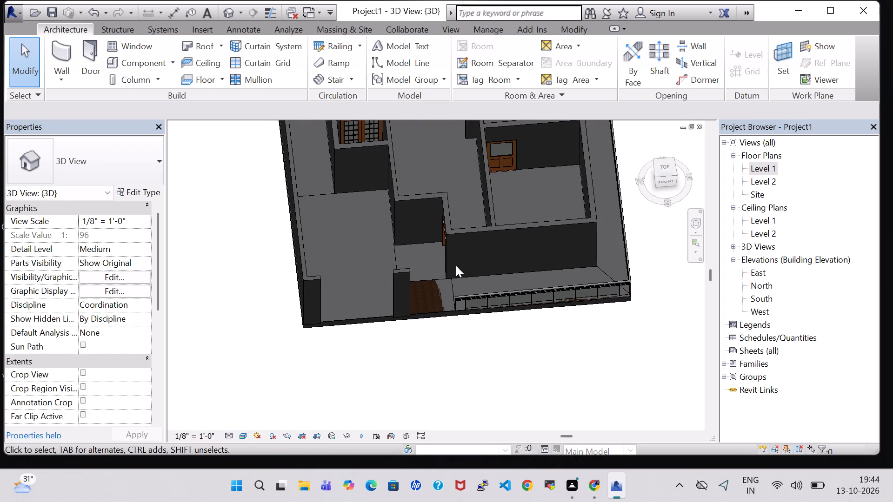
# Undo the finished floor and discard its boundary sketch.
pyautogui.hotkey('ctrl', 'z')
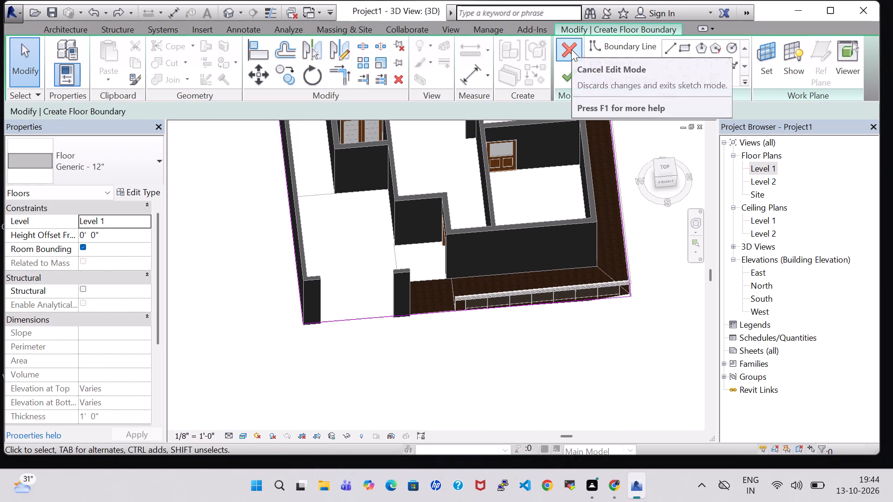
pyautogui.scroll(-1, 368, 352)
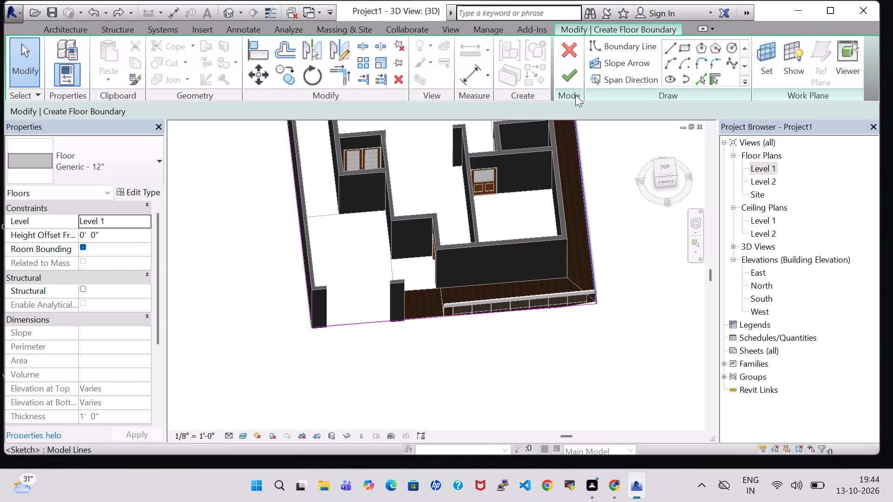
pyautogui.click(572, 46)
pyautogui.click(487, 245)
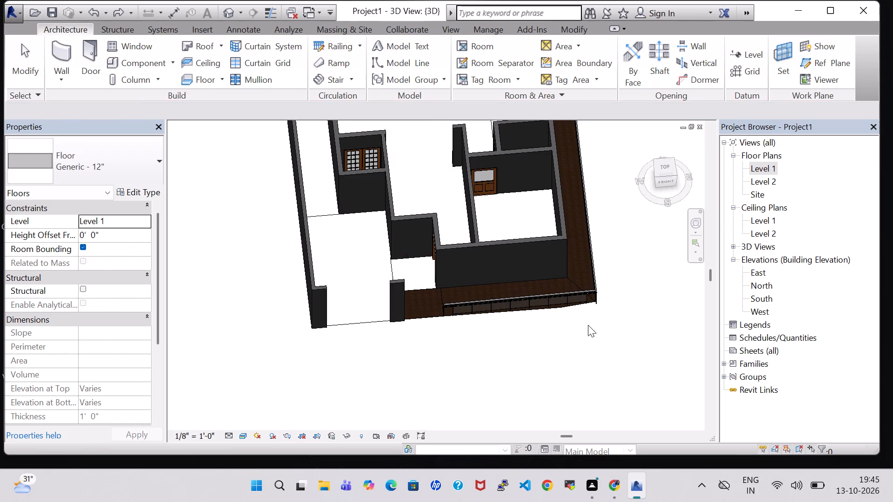
# Start a toposurface at 0' 0" elevation with points at both ends of the room separation line crossing the west passage.
pyautogui.scroll(-1, 589, 339)
pyautogui.keyDown('shift'); pyautogui.moveTo(588, 344); pyautogui.dragTo(583, 229, button='middle'); pyautogui.keyUp('shift')
pyautogui.keyDown('shift'); pyautogui.moveTo(619, 272); pyautogui.dragTo(606, 316, button='middle'); pyautogui.keyUp('shift')
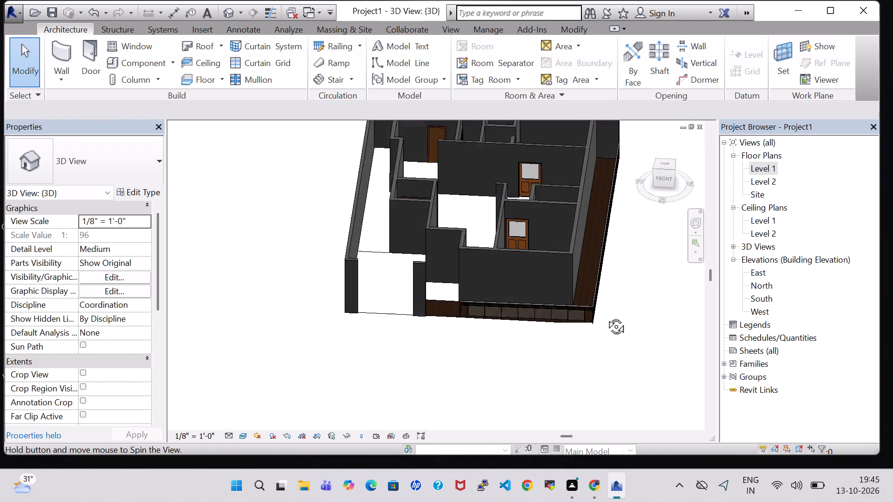
pyautogui.keyDown('shift'); pyautogui.moveTo(606, 316); pyautogui.dragTo(621, 386, button='middle'); pyautogui.keyUp('shift')
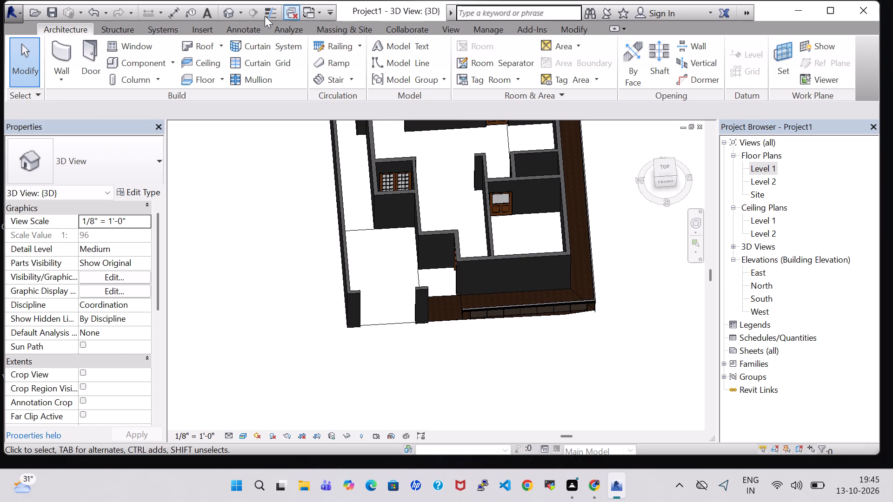
pyautogui.click(321, 29)
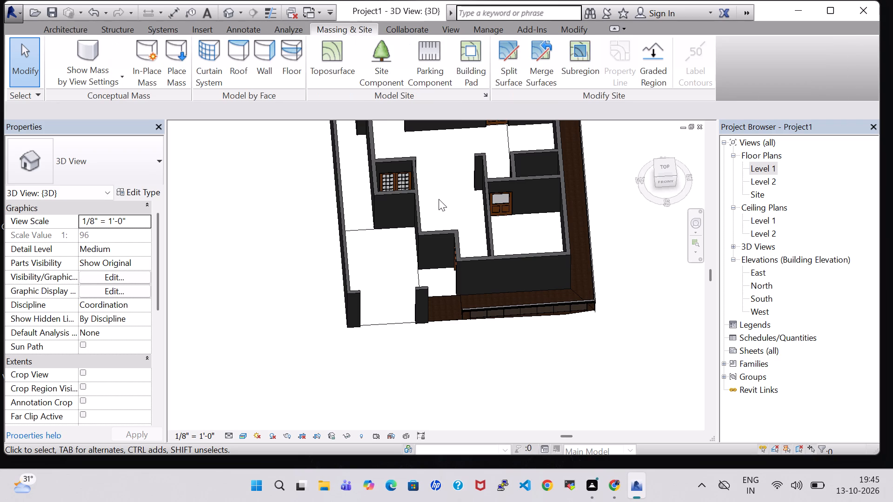
pyautogui.scroll(2, 439, 199)
pyautogui.click(329, 50)
pyautogui.scroll(3, 393, 312)
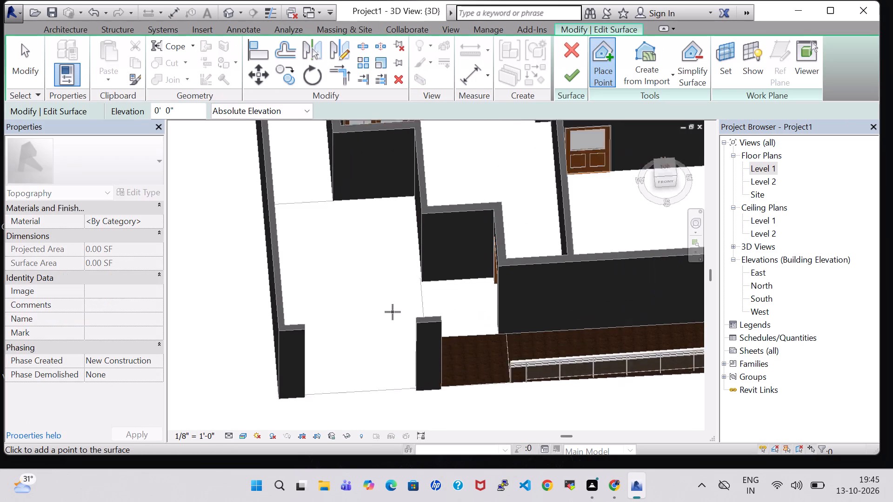
pyautogui.scroll(1, 393, 312)
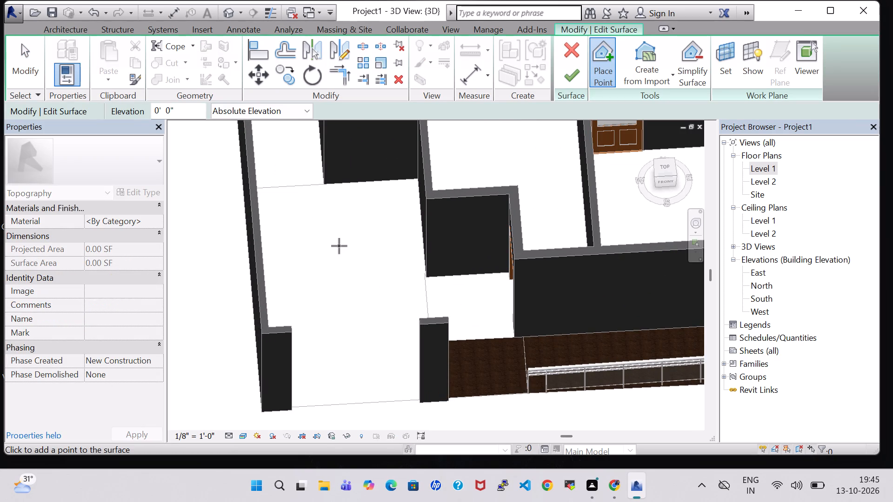
pyautogui.moveTo(331, 224); pyautogui.dragTo(335, 300, button='middle')
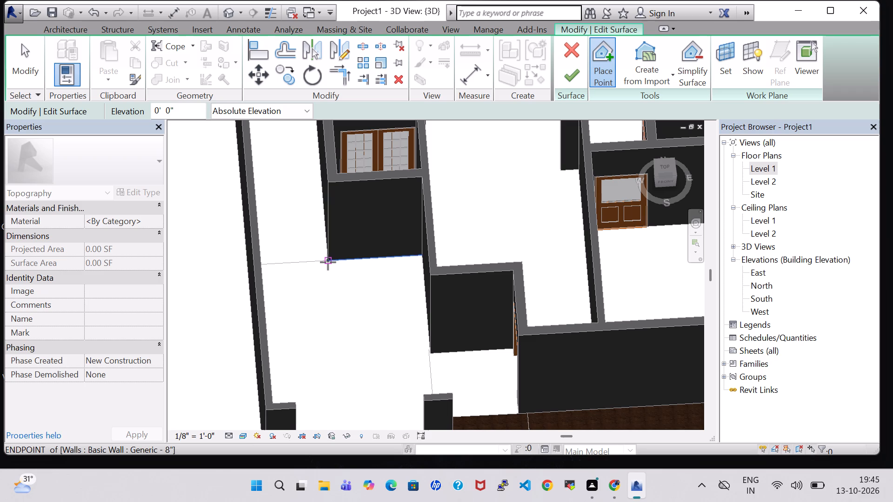
pyautogui.click(328, 262)
pyautogui.keyDown('shift'); pyautogui.moveTo(331, 297); pyautogui.dragTo(309, 294, button='middle'); pyautogui.keyUp('shift')
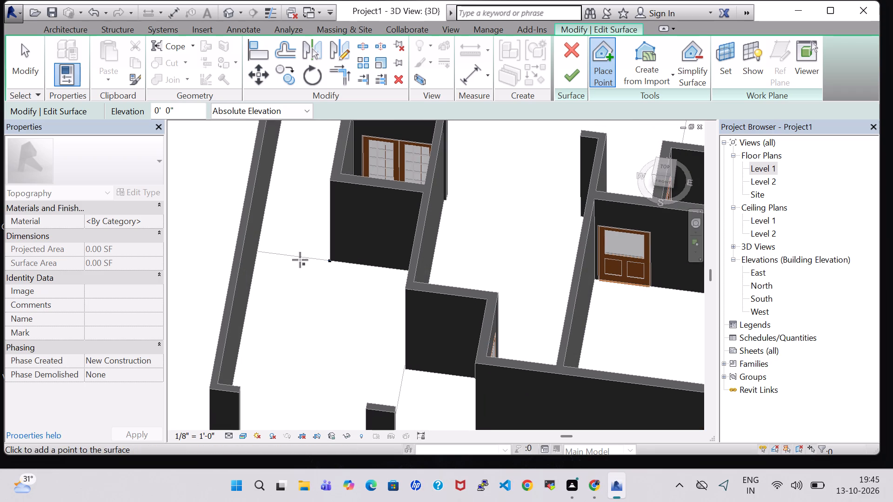
pyautogui.scroll(4, 260, 257)
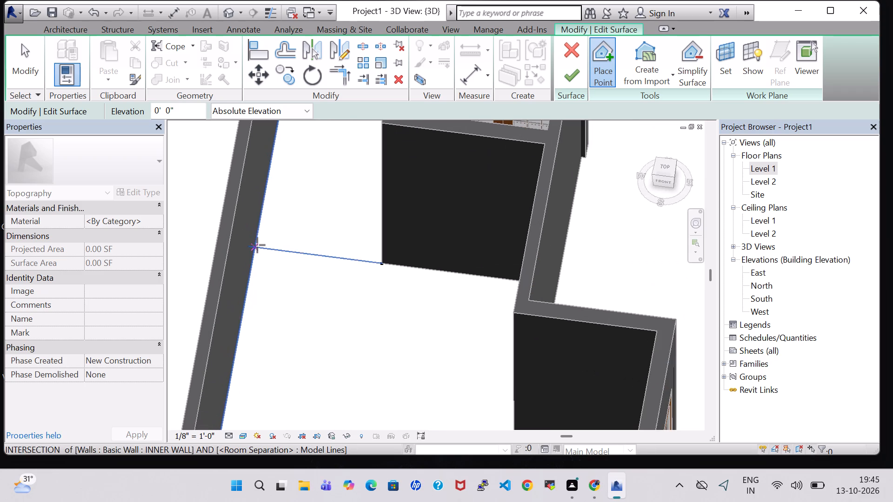
pyautogui.click(257, 245)
# Add toposurface points at the two base corners of the wall jog along the west passage's east side.
pyautogui.scroll(-5, 275, 187)
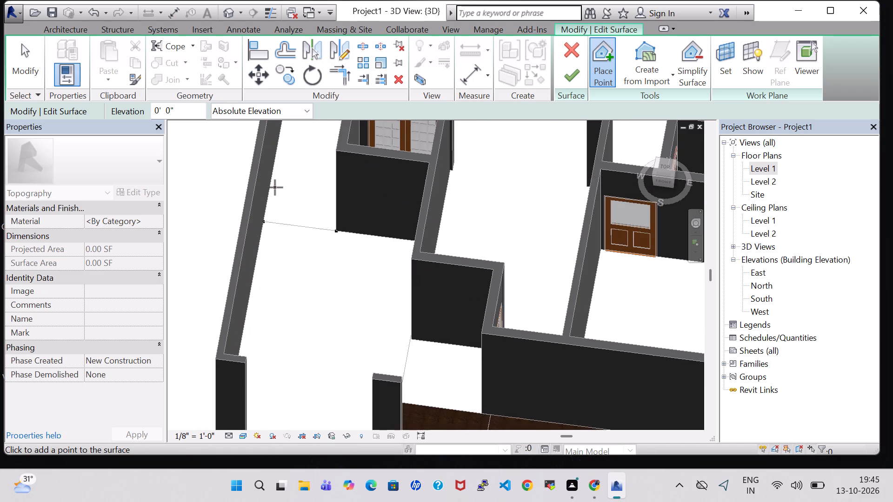
pyautogui.moveTo(278, 201); pyautogui.dragTo(337, 273, button='middle')
pyautogui.keyDown('shift'); pyautogui.moveTo(353, 329); pyautogui.dragTo(362, 329, button='middle'); pyautogui.keyUp('shift')
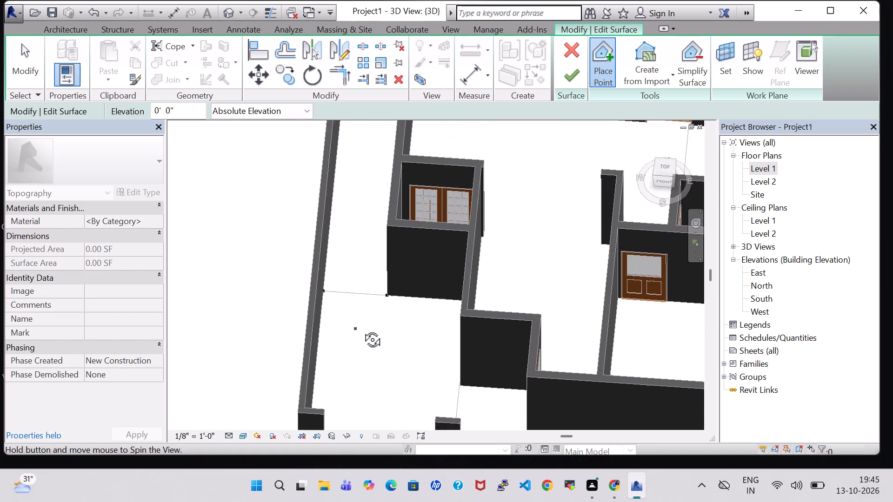
pyautogui.keyDown('shift'); pyautogui.moveTo(362, 329); pyautogui.dragTo(371, 329, button='middle'); pyautogui.keyUp('shift')
pyautogui.scroll(-4, 352, 247)
pyautogui.moveTo(346, 218); pyautogui.dragTo(347, 316, button='middle')
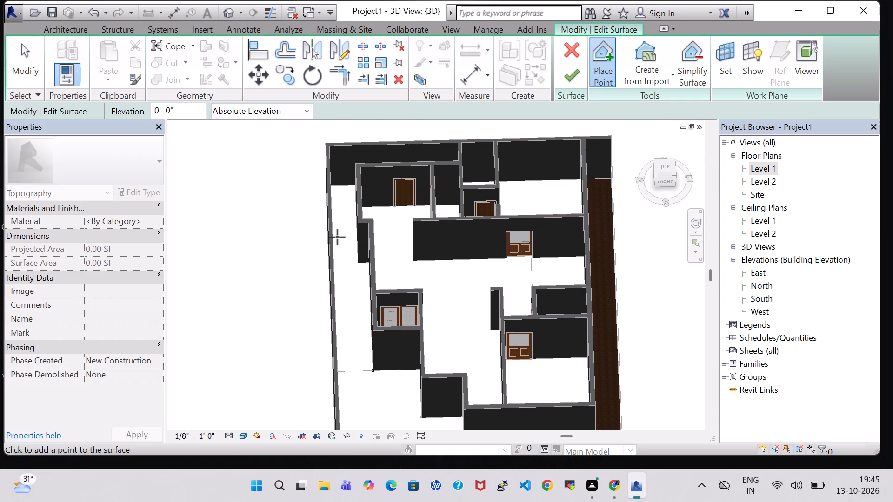
pyautogui.scroll(1, 341, 238)
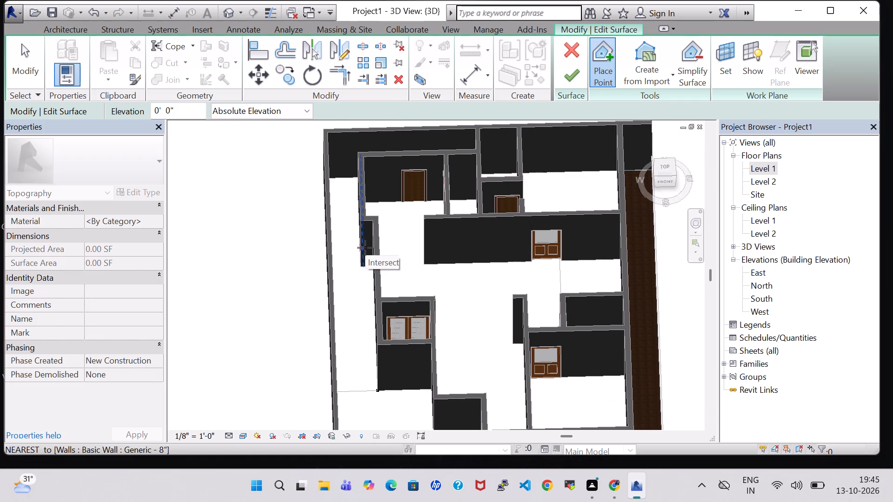
pyautogui.scroll(5, 365, 248)
pyautogui.scroll(5, 367, 300)
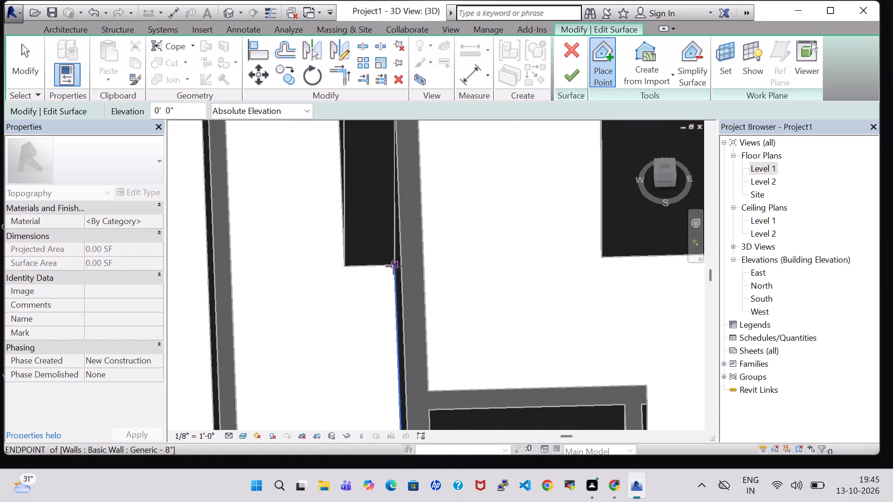
pyautogui.click(393, 266)
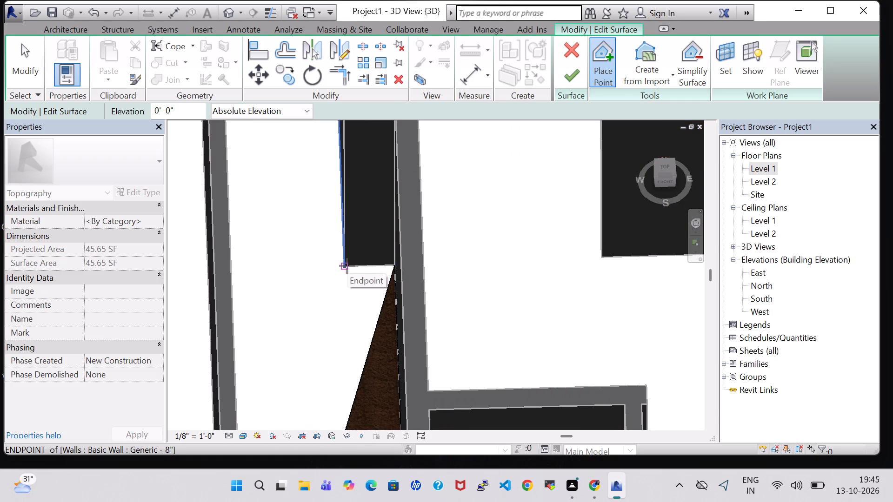
pyautogui.click(347, 266)
# Add toposurface points at both corners of the west passage's north end and finish the surface.
pyautogui.moveTo(308, 215); pyautogui.dragTo(318, 309, button='middle')
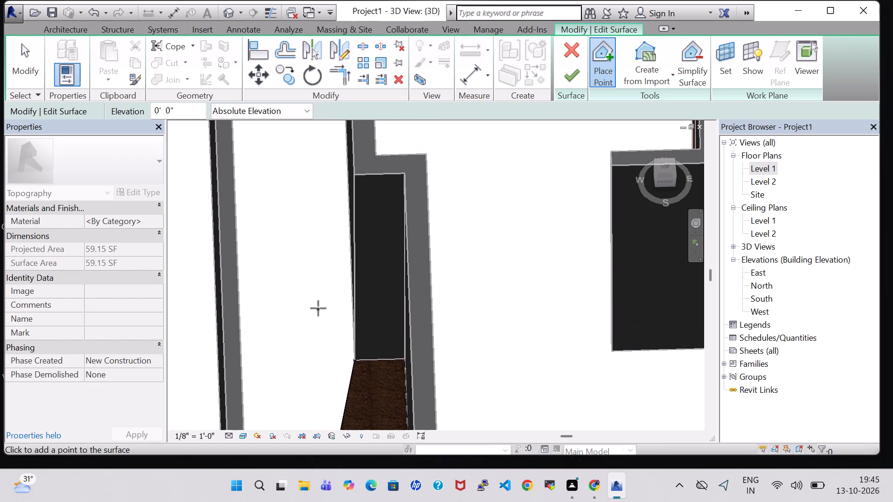
pyautogui.moveTo(318, 259); pyautogui.dragTo(319, 319, button='middle')
pyautogui.scroll(1, 319, 143)
pyautogui.moveTo(315, 164); pyautogui.dragTo(324, 294, button='middle')
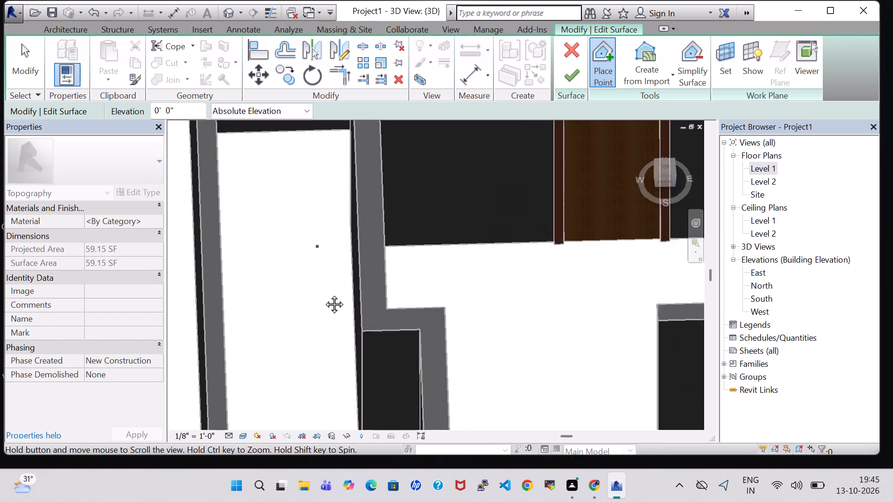
pyautogui.moveTo(324, 294); pyautogui.dragTo(331, 342, button='middle')
pyautogui.scroll(-2, 331, 342)
pyautogui.scroll(2, 339, 304)
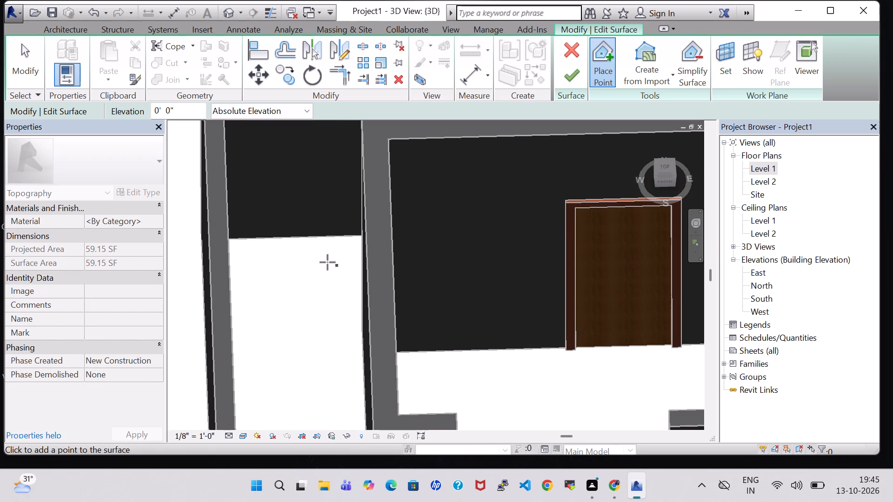
pyautogui.click(360, 237)
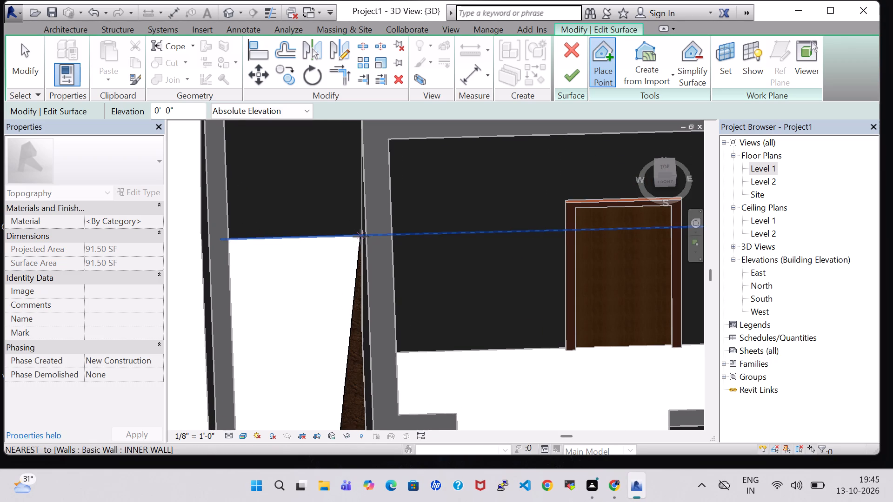
pyautogui.scroll(7, 232, 239)
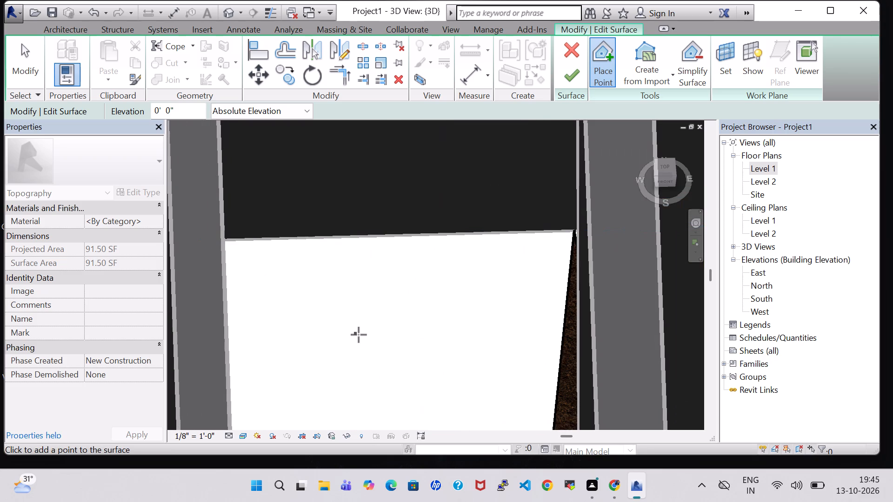
pyautogui.keyDown('shift'); pyautogui.moveTo(359, 335); pyautogui.dragTo(348, 319, button='middle'); pyautogui.keyUp('shift')
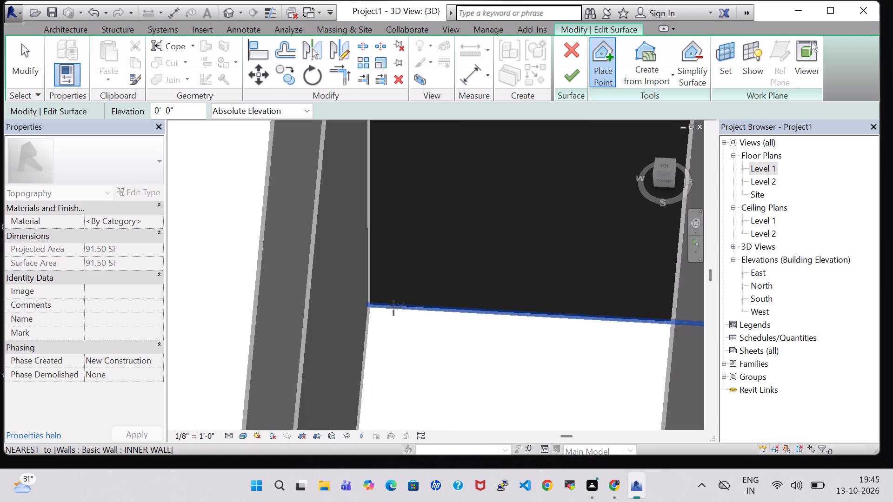
pyautogui.click(372, 308)
pyautogui.click(573, 79)
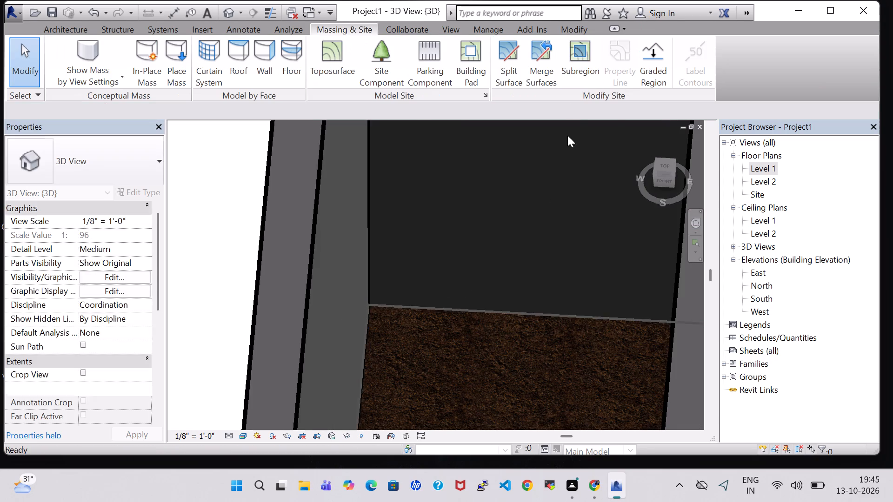
# Examine the west passage toposurface strip and its slanted north end against the surrounding walls in 3D.
pyautogui.scroll(-10, 532, 286)
pyautogui.moveTo(524, 309); pyautogui.dragTo(426, 155, button='middle')
pyautogui.scroll(-6, 427, 154)
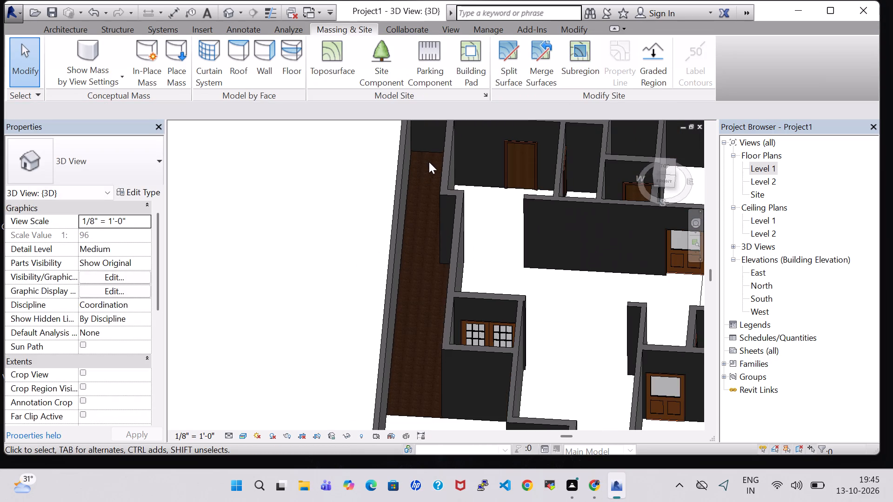
pyautogui.keyDown('shift'); pyautogui.moveTo(337, 194); pyautogui.dragTo(550, 264, button='middle'); pyautogui.keyUp('shift')
pyautogui.keyDown('shift'); pyautogui.scroll(-1, 401, 222); pyautogui.keyUp('shift')
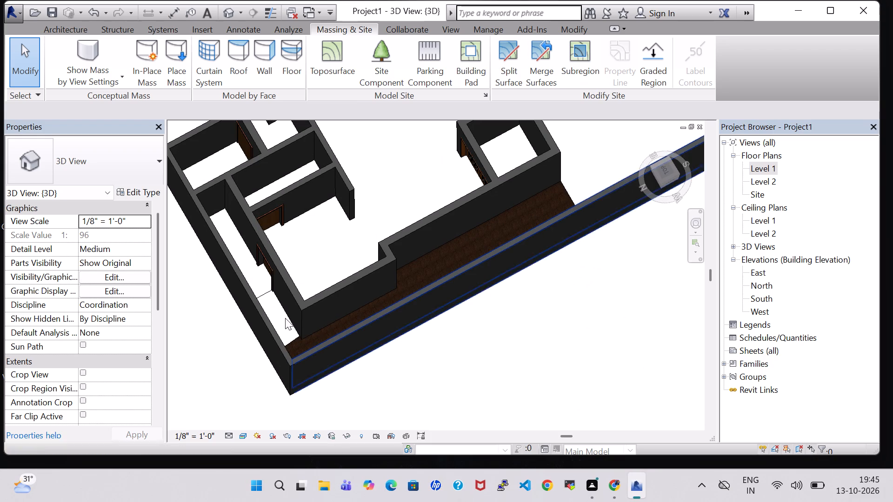
pyautogui.keyDown('shift'); pyautogui.moveTo(347, 241); pyautogui.dragTo(306, 236, button='middle'); pyautogui.keyUp('shift')
pyautogui.scroll(4, 306, 235)
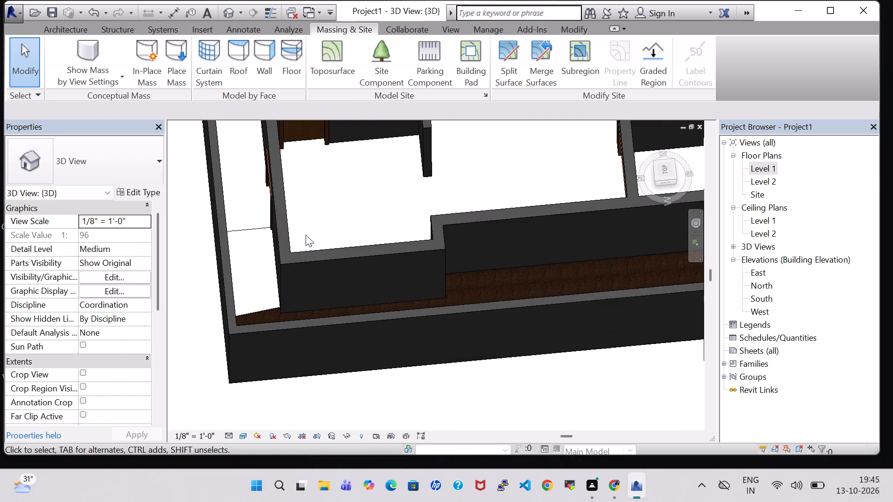
pyautogui.scroll(1, 306, 235)
# Start another toposurface at 0' 0" elevation with points where the west strip's slanted edge meets the north wall's inner face.
pyautogui.click(340, 48)
pyautogui.scroll(2, 276, 272)
pyautogui.keyDown('shift'); pyautogui.moveTo(328, 206); pyautogui.dragTo(334, 253, button='middle'); pyautogui.keyUp('shift')
pyautogui.keyDown('shift'); pyautogui.scroll(-1, 328, 206); pyautogui.keyUp('shift')
pyautogui.moveTo(331, 262); pyautogui.dragTo(446, 256, button='middle')
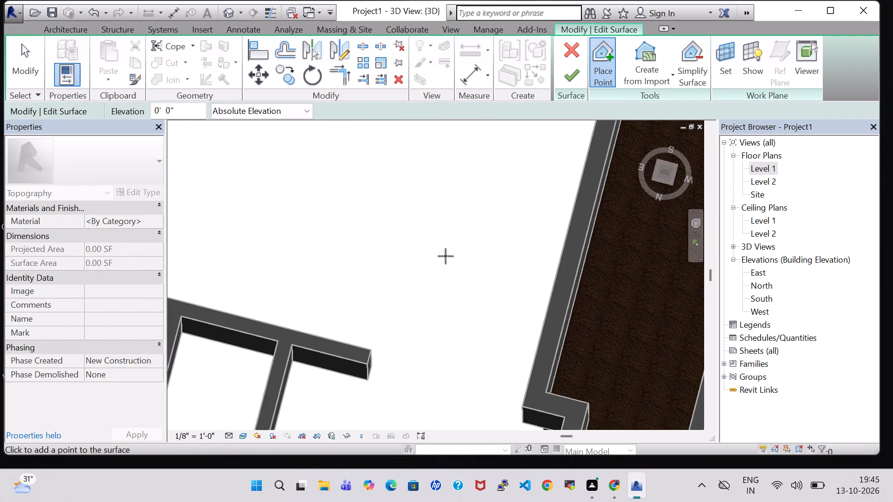
pyautogui.moveTo(376, 343); pyautogui.dragTo(414, 148, button='middle')
pyautogui.keyDown('shift'); pyautogui.moveTo(492, 305); pyautogui.dragTo(382, 308, button='middle'); pyautogui.keyUp('shift')
pyautogui.keyDown('shift'); pyautogui.scroll(-1, 359, 268); pyautogui.keyUp('shift')
pyautogui.keyDown('shift'); pyautogui.middleClick(293, 225); pyautogui.keyUp('shift')
pyautogui.keyDown('shift'); pyautogui.scroll(2, 293, 225); pyautogui.keyUp('shift')
pyautogui.scroll(4, 293, 225)
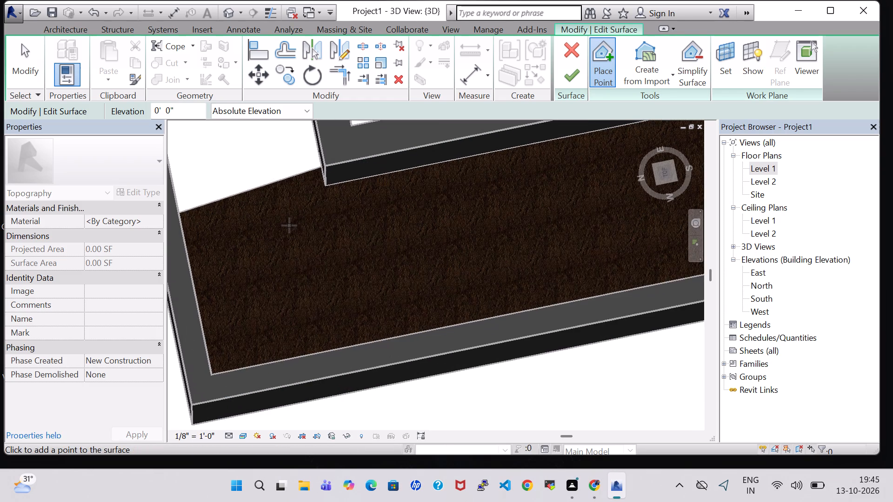
pyautogui.keyDown('shift'); pyautogui.moveTo(289, 225); pyautogui.dragTo(223, 209, button='middle'); pyautogui.keyUp('shift')
pyautogui.moveTo(285, 196); pyautogui.dragTo(294, 431, button='middle')
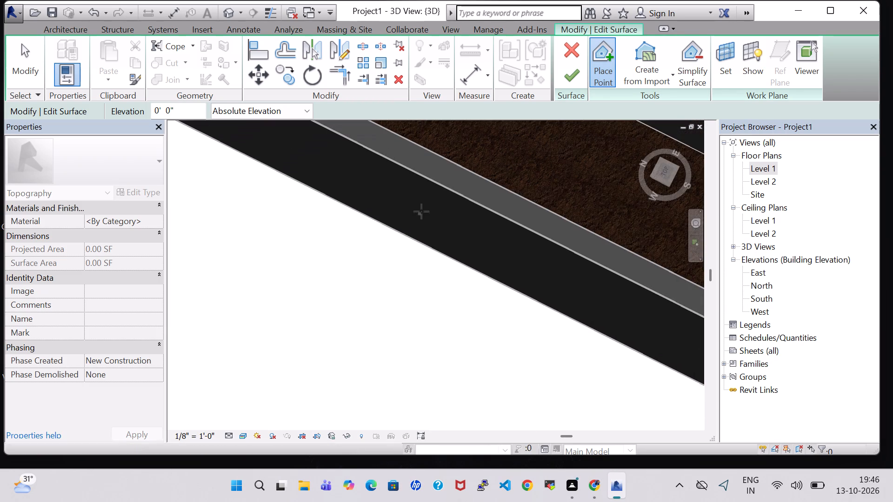
pyautogui.moveTo(436, 166); pyautogui.dragTo(412, 448, button='middle')
pyautogui.scroll(-1, 385, 319)
pyautogui.scroll(3, 336, 291)
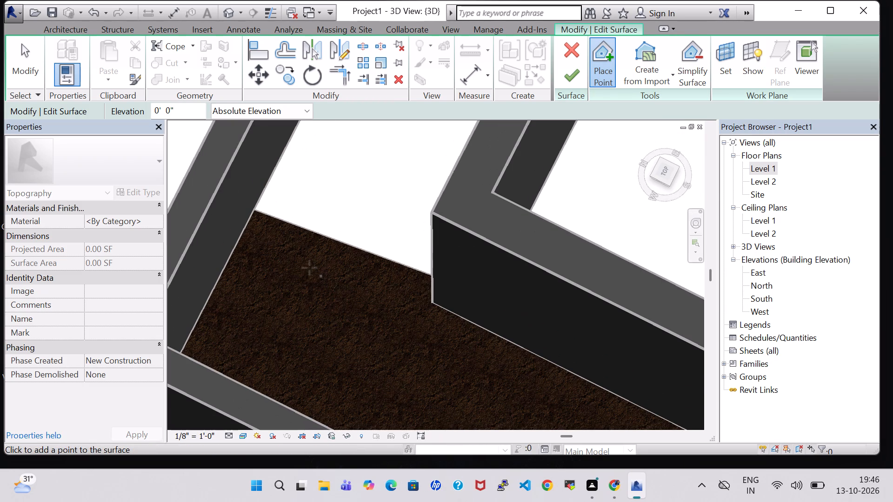
pyautogui.scroll(5, 283, 251)
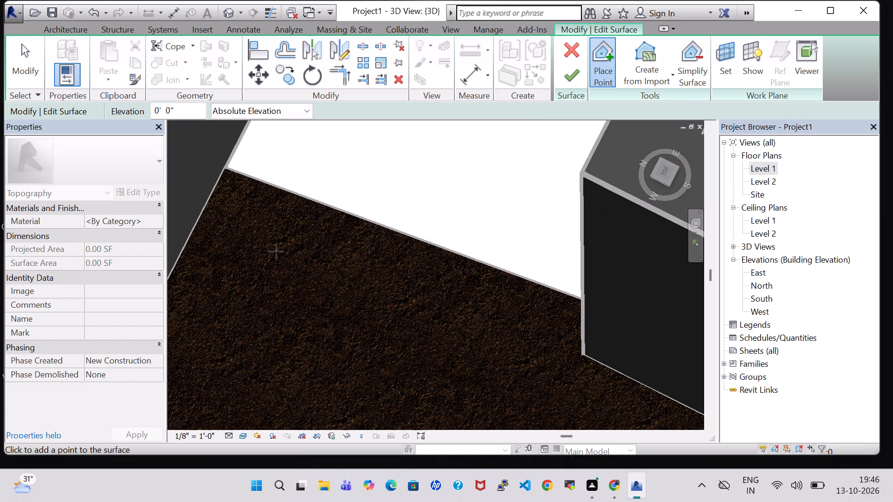
pyautogui.scroll(1, 276, 251)
pyautogui.click(223, 153)
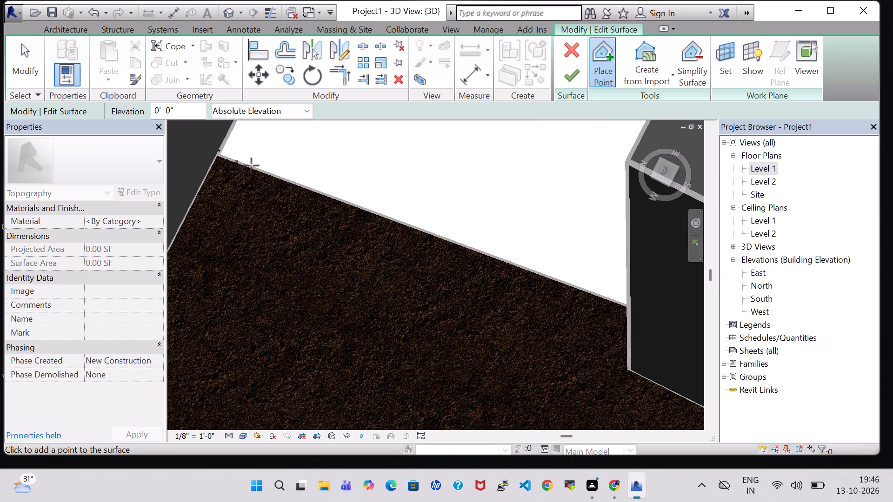
pyautogui.click(221, 156)
# Add a toposurface point at the other end of the slanted edge, on the inner building wall near its corner.
pyautogui.keyDown('shift'); pyautogui.moveTo(383, 244); pyautogui.dragTo(424, 258, button='middle'); pyautogui.keyUp('shift')
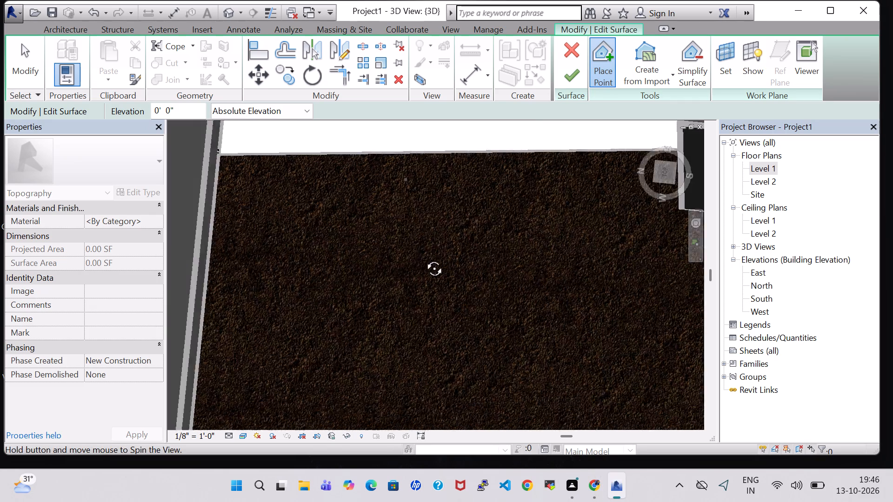
pyautogui.keyDown('shift'); pyautogui.moveTo(424, 258); pyautogui.dragTo(458, 260, button='middle'); pyautogui.keyUp('shift')
pyautogui.moveTo(472, 226); pyautogui.dragTo(455, 467, button='middle')
pyautogui.scroll(-1, 455, 467)
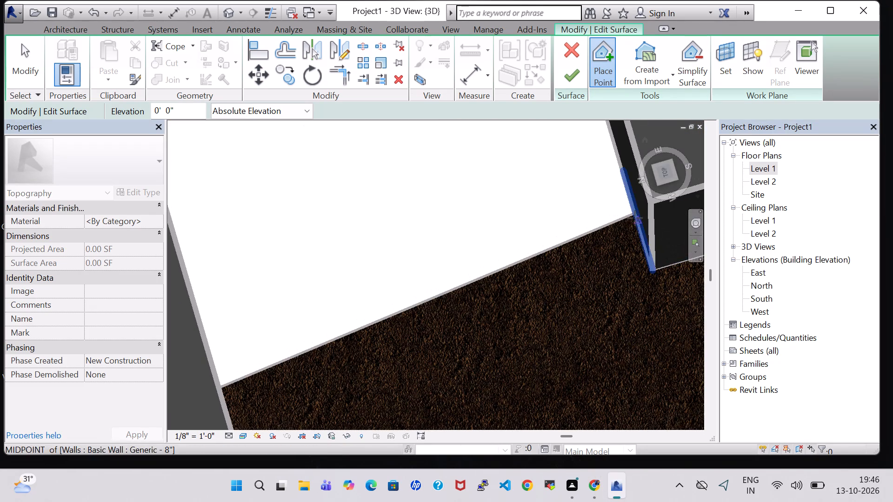
pyautogui.scroll(4, 632, 215)
pyautogui.click(632, 213)
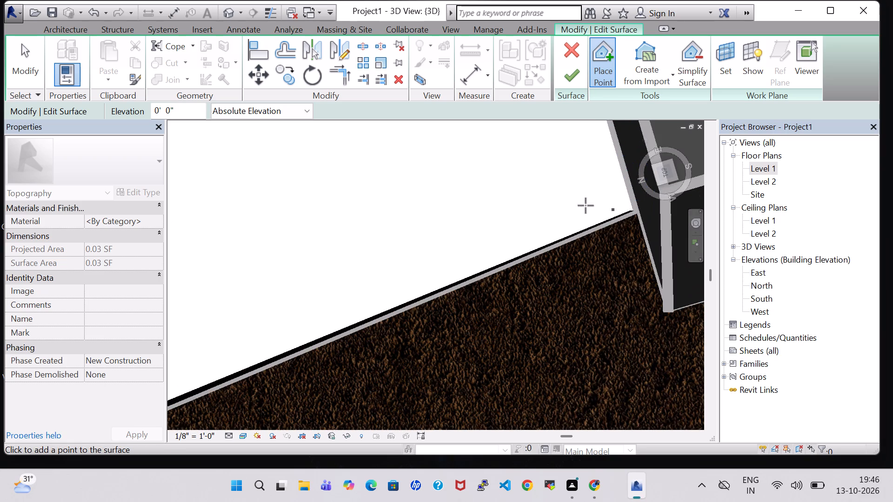
# Add toposurface points at both corners of the north passage's east end, against the cross wall, and finish the surface.
pyautogui.scroll(-3, 531, 199)
pyautogui.moveTo(405, 222); pyautogui.dragTo(463, 317, button='middle')
pyautogui.scroll(-9, 460, 310)
pyautogui.moveTo(414, 235); pyautogui.dragTo(414, 237, button='middle')
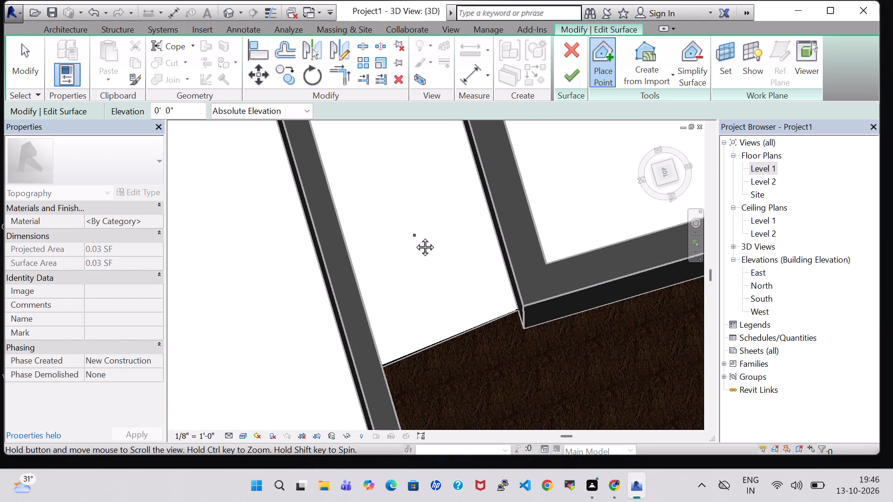
pyautogui.moveTo(414, 237); pyautogui.dragTo(454, 410, button='middle')
pyautogui.scroll(-6, 413, 263)
pyautogui.moveTo(409, 256); pyautogui.dragTo(425, 429, button='middle')
pyautogui.scroll(3, 405, 282)
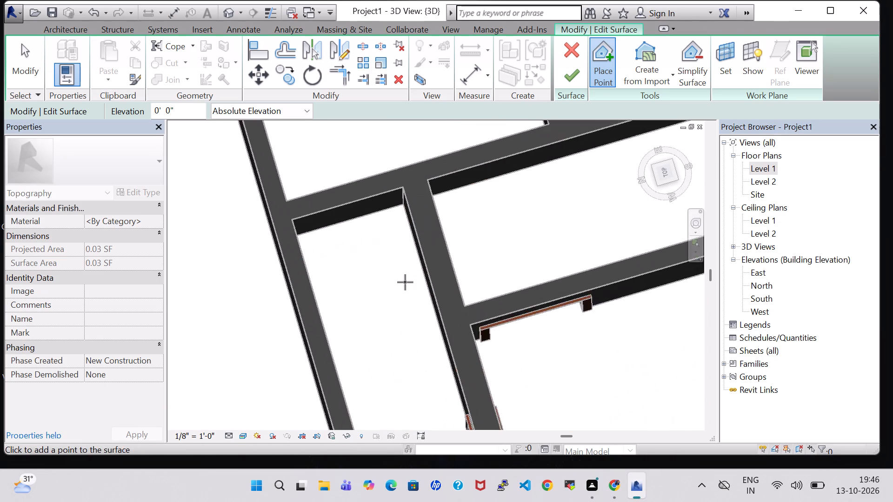
pyautogui.scroll(7, 405, 282)
pyautogui.moveTo(357, 207); pyautogui.dragTo(416, 296, button='middle')
pyautogui.scroll(1, 426, 247)
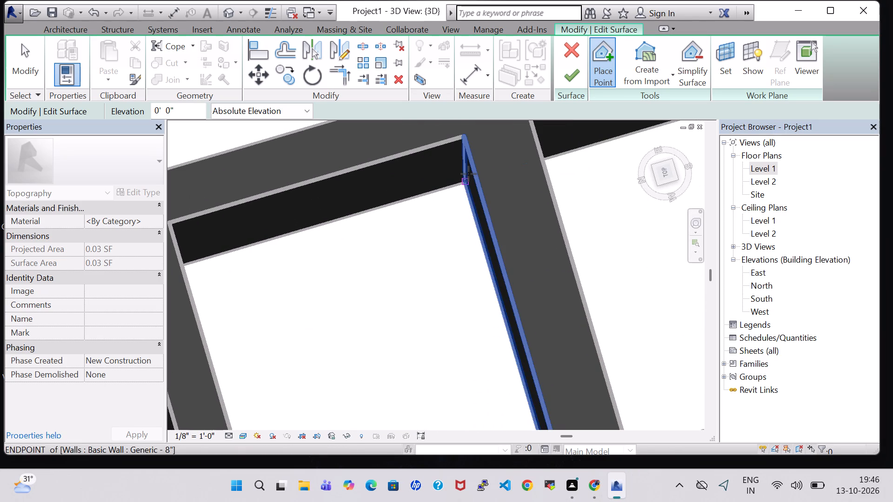
pyautogui.click(465, 186)
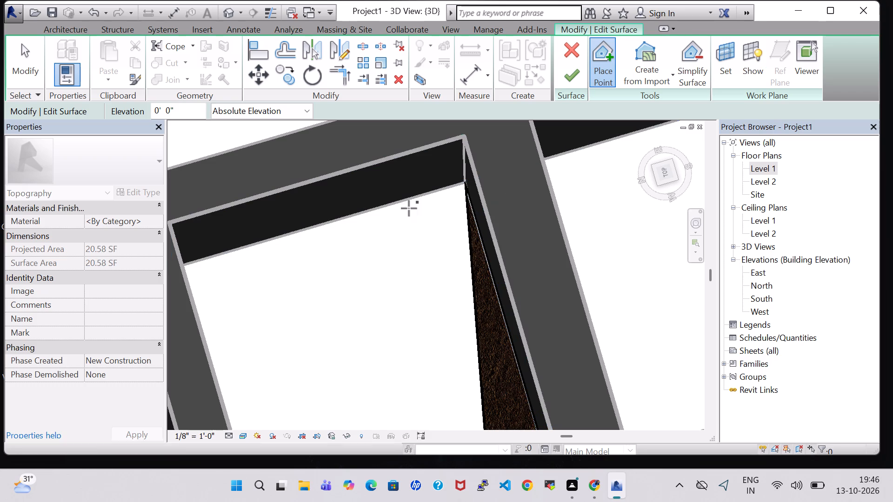
pyautogui.keyDown('shift'); pyautogui.moveTo(449, 299); pyautogui.dragTo(392, 298, button='middle'); pyautogui.keyUp('shift')
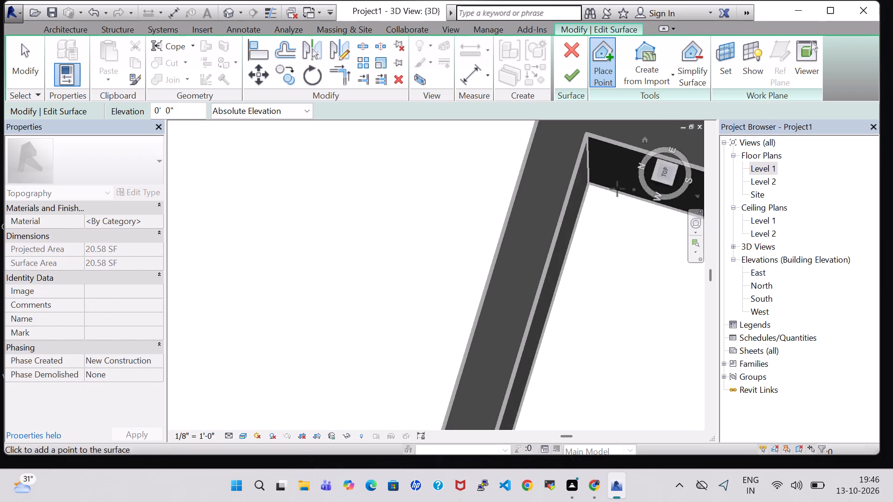
pyautogui.click(589, 184)
pyautogui.click(569, 75)
# Examine the toposurface strips in the west, north and east passages against the surrounding walls in 3D.
pyautogui.scroll(-8, 611, 308)
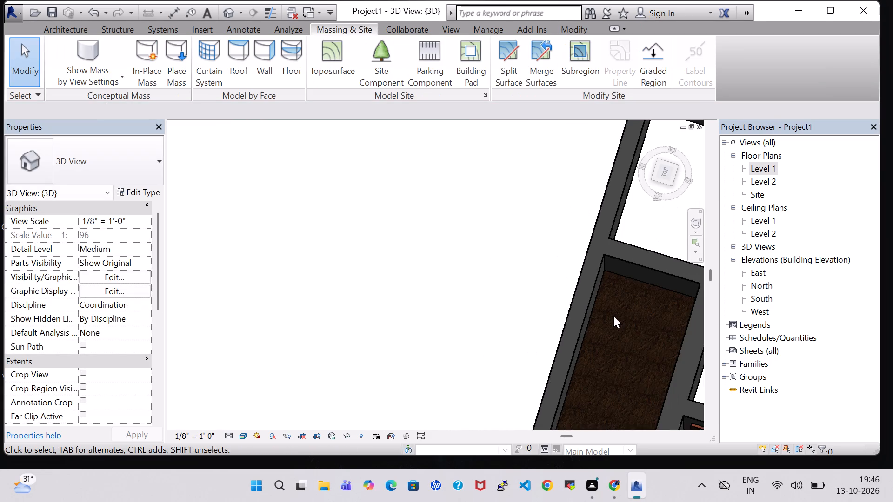
pyautogui.moveTo(613, 316); pyautogui.dragTo(441, 238, button='middle')
pyautogui.scroll(-5, 465, 244)
pyautogui.keyDown('shift'); pyautogui.moveTo(573, 388); pyautogui.dragTo(491, 276, button='middle'); pyautogui.keyUp('shift')
pyautogui.keyDown('shift'); pyautogui.scroll(-3, 491, 276); pyautogui.keyUp('shift')
pyautogui.keyDown('shift'); pyautogui.moveTo(675, 393); pyautogui.dragTo(633, 347, button='middle'); pyautogui.keyUp('shift')
pyautogui.moveTo(631, 438); pyautogui.dragTo(625, 211, button='middle')
pyautogui.moveTo(615, 253); pyautogui.dragTo(553, 187, button='middle')
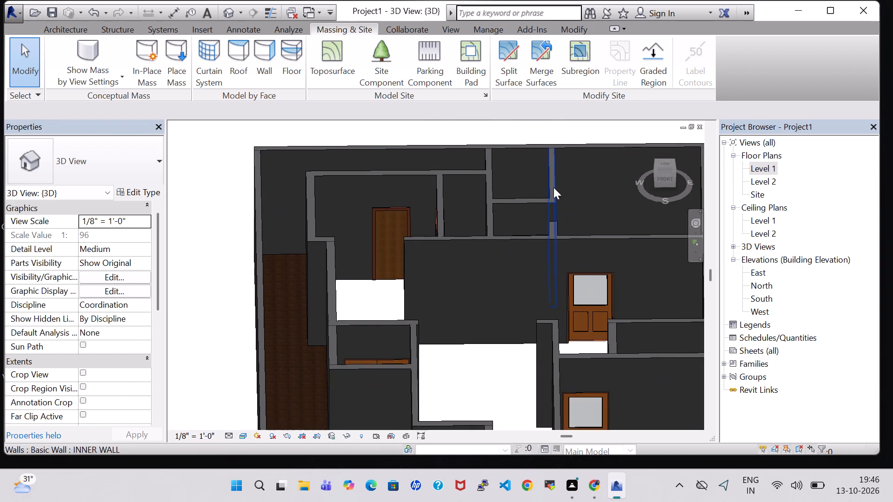
pyautogui.scroll(-5, 553, 187)
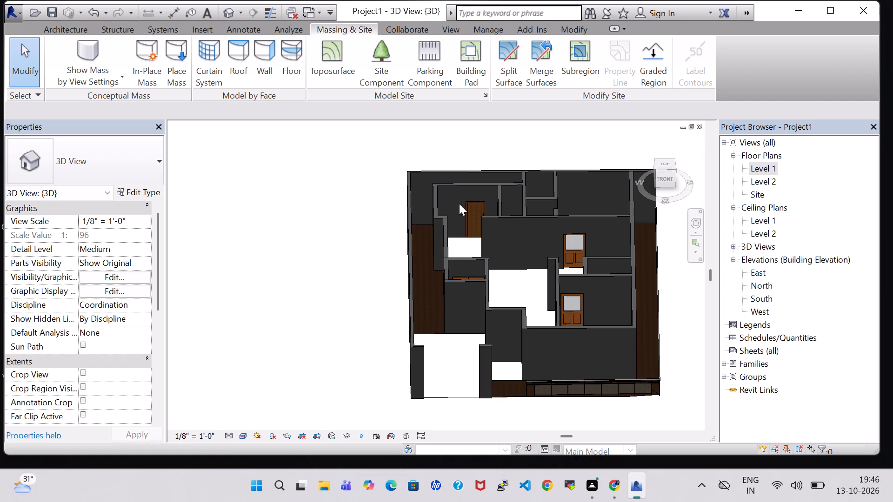
pyautogui.keyDown('shift'); pyautogui.moveTo(520, 148); pyautogui.dragTo(516, 219, button='middle'); pyautogui.keyUp('shift')
pyautogui.moveTo(520, 165); pyautogui.dragTo(505, 260, button='middle')
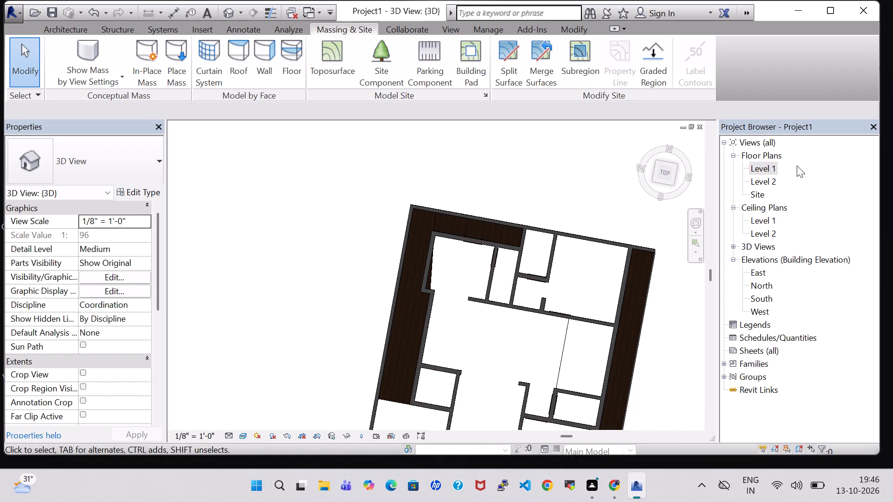
pyautogui.keyDown('shift'); pyautogui.moveTo(485, 194); pyautogui.dragTo(469, 176, button='middle'); pyautogui.keyUp('shift')
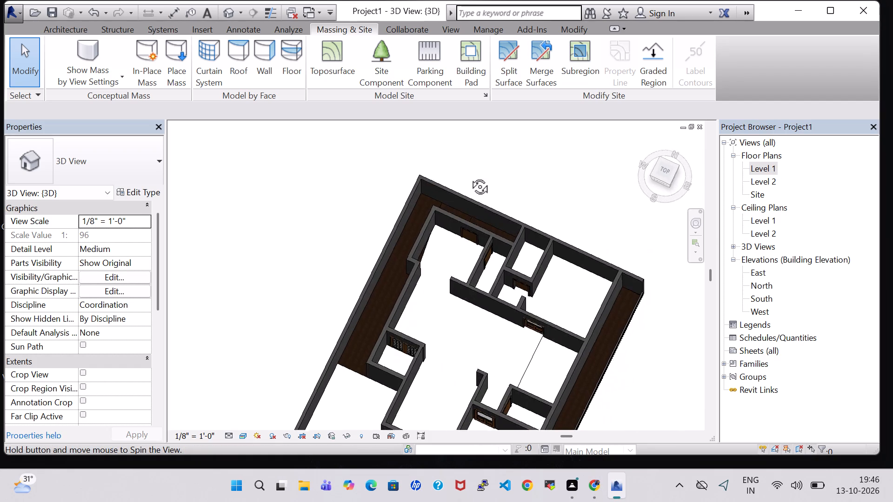
pyautogui.keyDown('shift'); pyautogui.moveTo(469, 176); pyautogui.dragTo(497, 169, button='middle'); pyautogui.keyUp('shift')
pyautogui.moveTo(531, 181); pyautogui.dragTo(405, 154, button='middle')
pyautogui.keyDown('shift'); pyautogui.moveTo(556, 287); pyautogui.dragTo(556, 255, button='middle'); pyautogui.keyUp('shift')
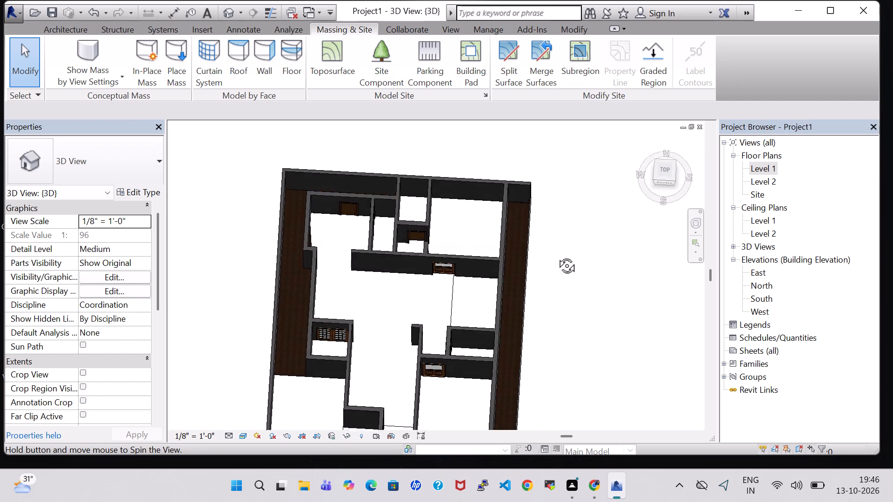
pyautogui.keyDown('shift'); pyautogui.moveTo(556, 255); pyautogui.dragTo(560, 230, button='middle'); pyautogui.keyUp('shift')
pyautogui.keyDown('shift'); pyautogui.moveTo(588, 368); pyautogui.dragTo(584, 283, button='middle'); pyautogui.keyUp('shift')
pyautogui.keyDown('shift'); pyautogui.moveTo(557, 321); pyautogui.dragTo(576, 293, button='middle'); pyautogui.keyUp('shift')
pyautogui.moveTo(582, 350); pyautogui.dragTo(559, 389, button='middle')
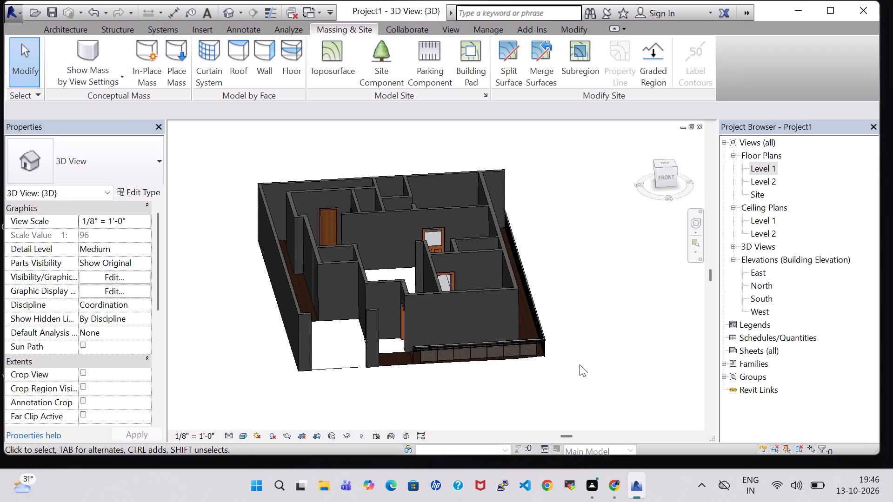
pyautogui.keyDown('shift'); pyautogui.moveTo(580, 364); pyautogui.dragTo(566, 330, button='middle'); pyautogui.keyUp('shift')
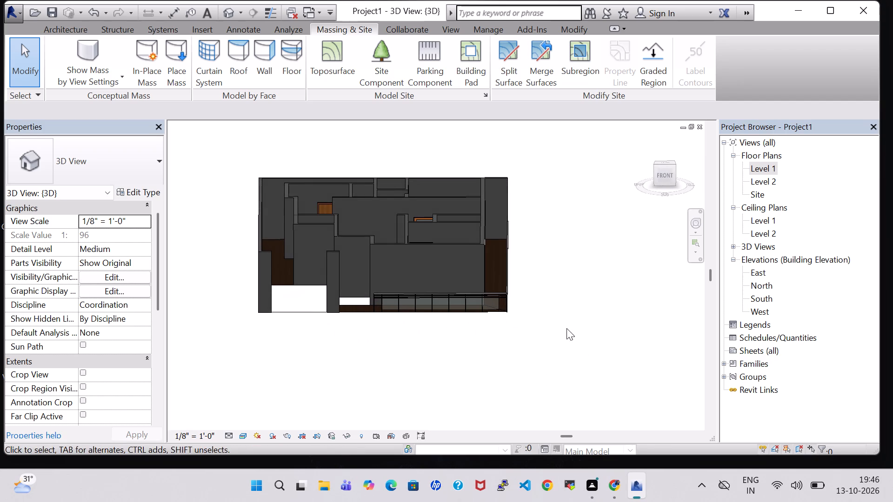
pyautogui.moveTo(566, 328); pyautogui.dragTo(593, 337, button='middle')
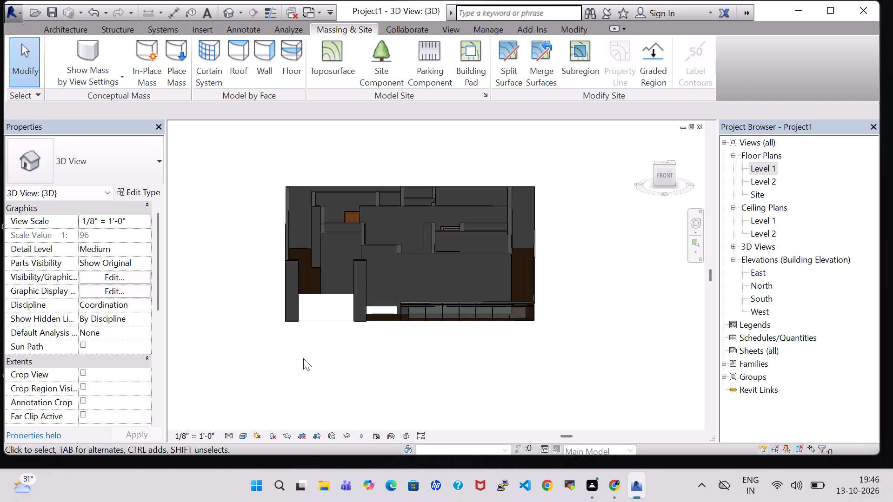
# Delete the long outer wall along the west passage.
pyautogui.keyDown('shift'); pyautogui.moveTo(303, 366); pyautogui.dragTo(414, 385, button='middle'); pyautogui.keyUp('shift')
pyautogui.keyDown('shift'); pyautogui.scroll(-1, 303, 366); pyautogui.keyUp('shift')
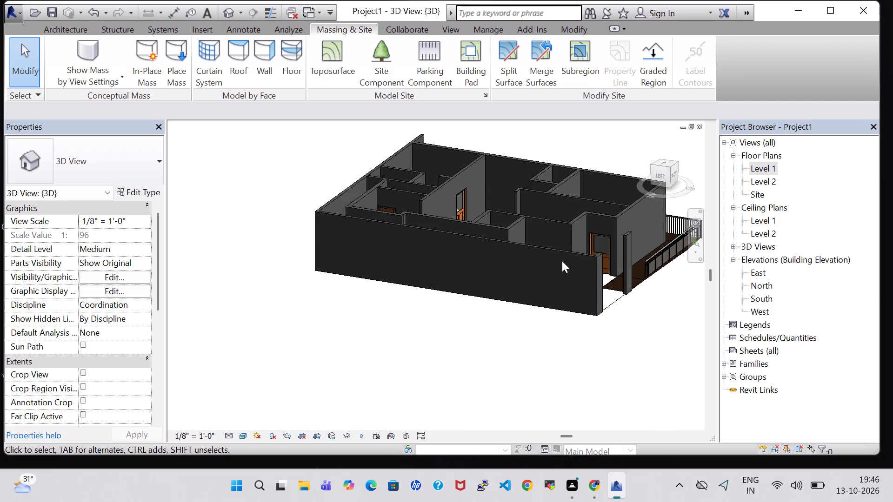
pyautogui.click(563, 254)
pyautogui.press('Delete')
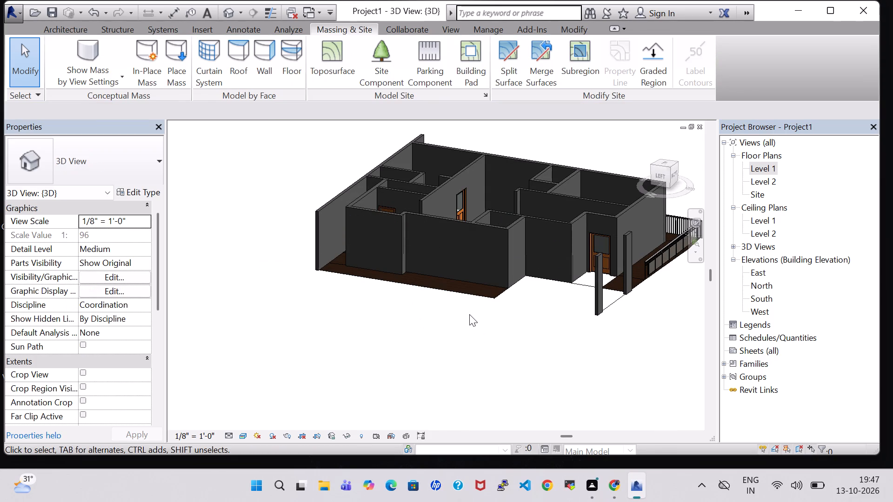
# Start a Handrail - Rectangular railing path on Level 1 for the west passage's open outer edge.
pyautogui.keyDown('shift'); pyautogui.moveTo(329, 404); pyautogui.dragTo(370, 408, button='middle'); pyautogui.keyUp('shift')
pyautogui.moveTo(407, 364); pyautogui.dragTo(407, 431, button='middle')
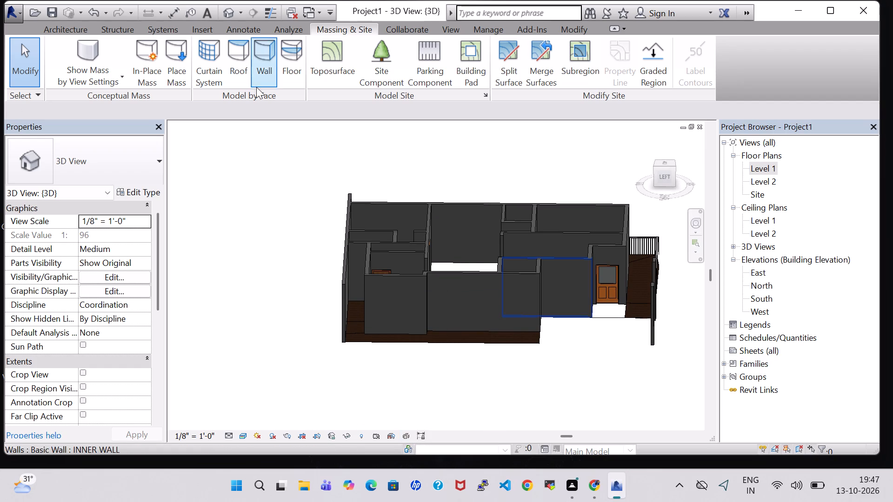
pyautogui.click(55, 27)
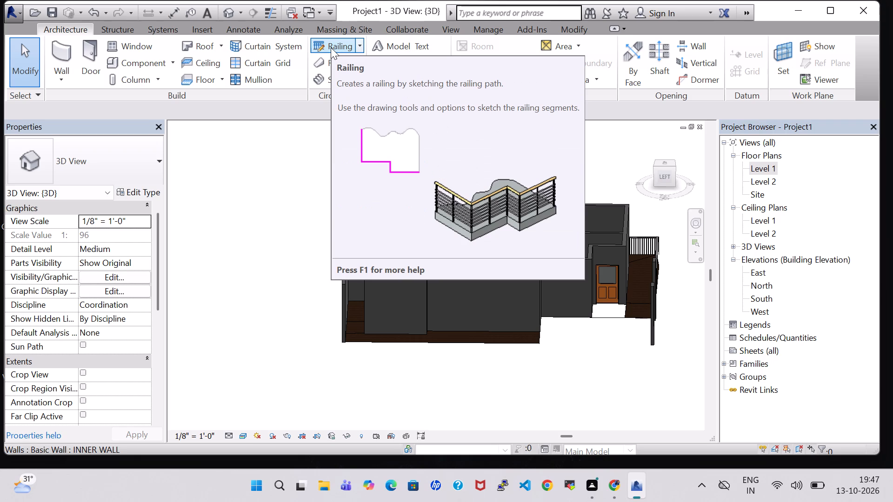
pyautogui.scroll(3, 348, 234)
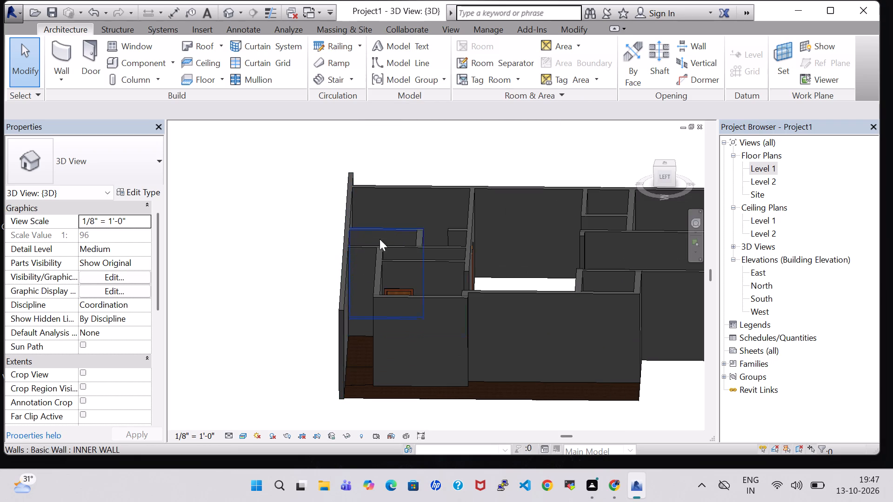
pyautogui.click(329, 52)
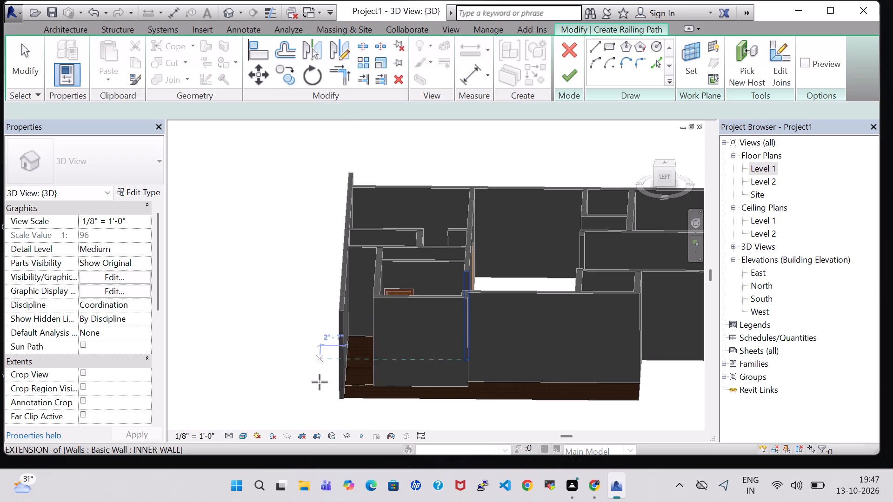
pyautogui.scroll(12, 359, 410)
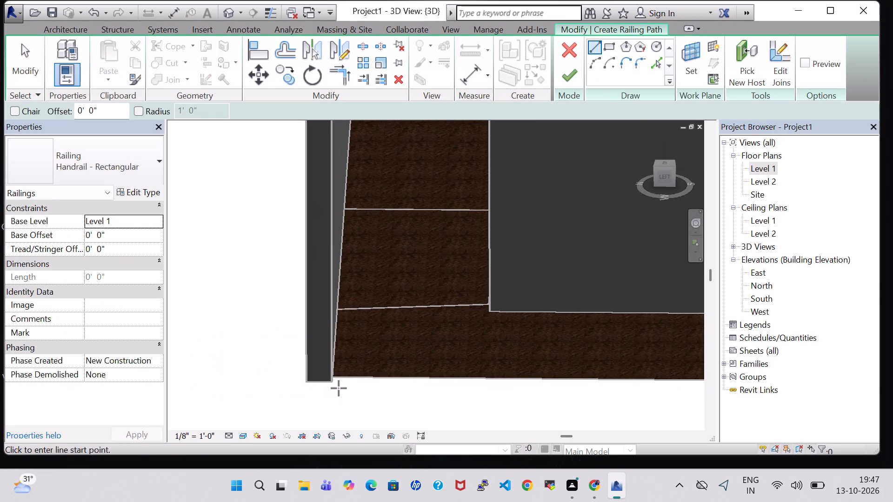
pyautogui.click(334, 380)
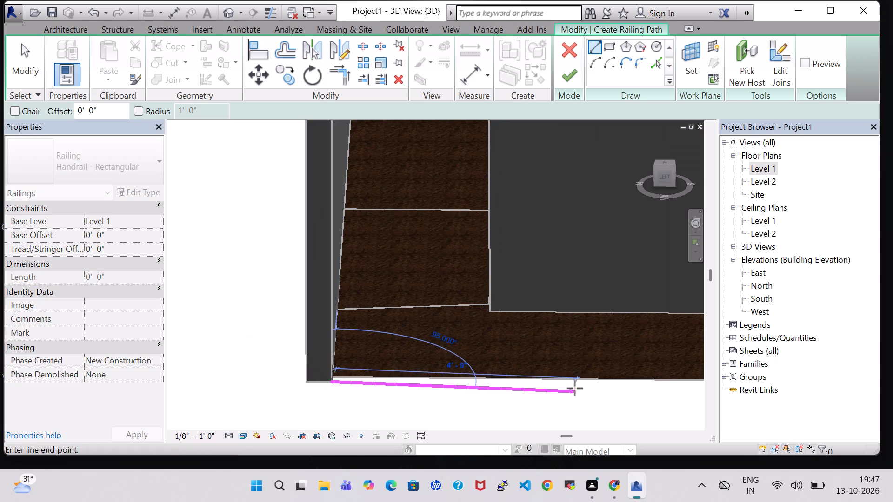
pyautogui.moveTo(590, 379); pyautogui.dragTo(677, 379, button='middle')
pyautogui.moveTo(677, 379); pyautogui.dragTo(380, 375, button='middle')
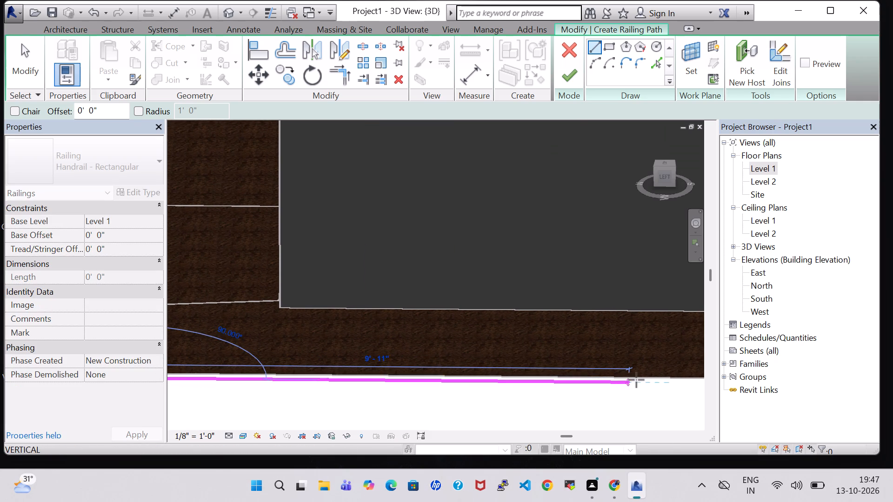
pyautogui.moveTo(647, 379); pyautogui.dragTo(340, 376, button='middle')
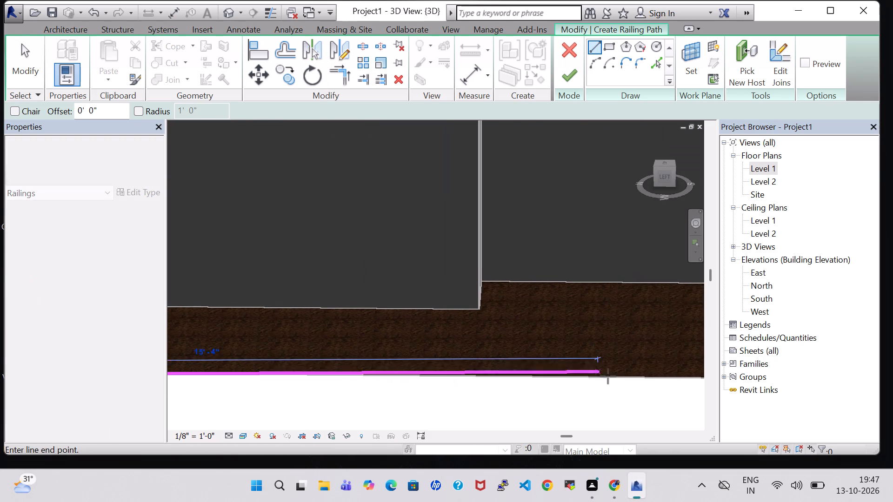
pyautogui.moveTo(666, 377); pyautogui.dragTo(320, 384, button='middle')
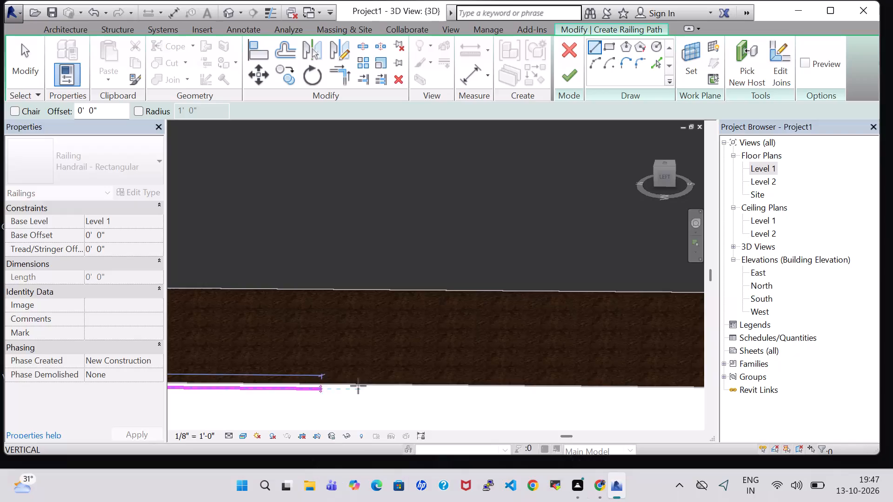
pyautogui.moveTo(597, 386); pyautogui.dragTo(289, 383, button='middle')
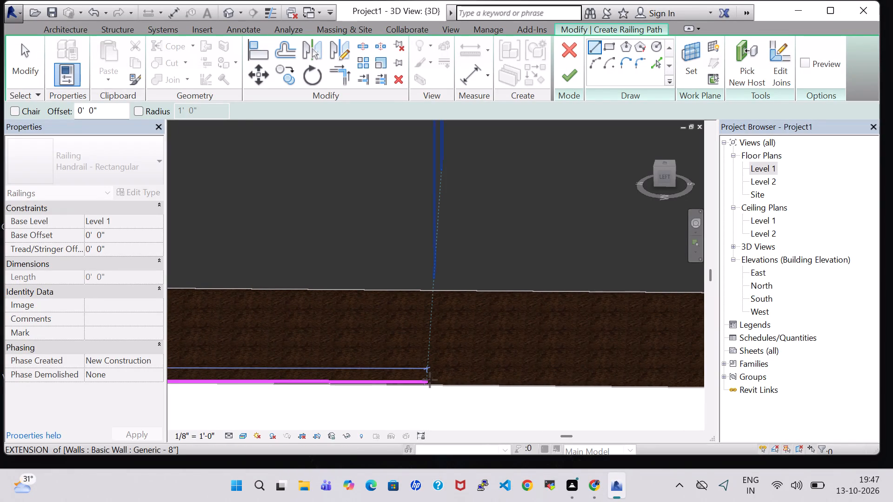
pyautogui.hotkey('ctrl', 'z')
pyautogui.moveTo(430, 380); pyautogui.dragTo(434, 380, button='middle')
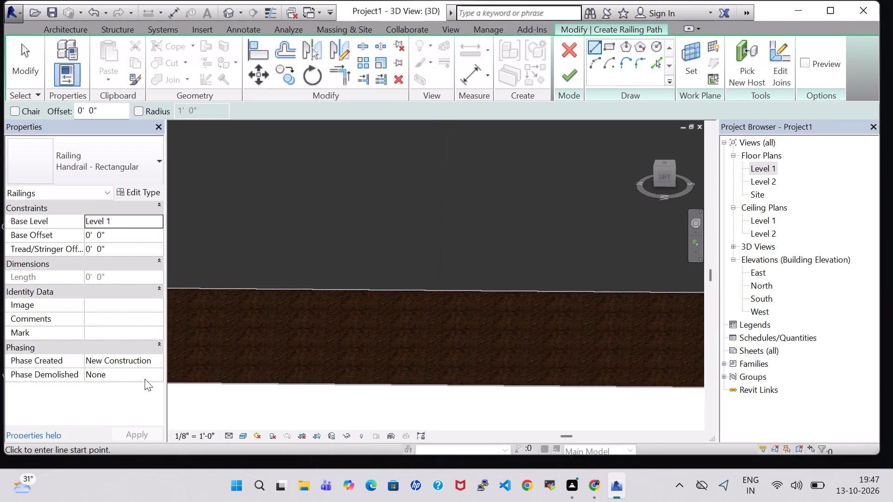
# Draw the railing path along the full outer edge of the west passage's toposurface strip, about 30' 11" long, and finish it.
pyautogui.scroll(-4, 375, 399)
pyautogui.scroll(5, 551, 399)
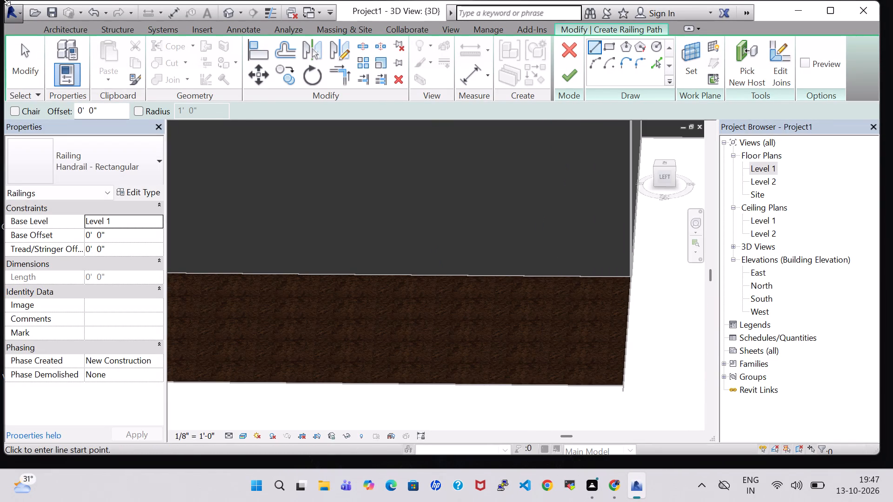
pyautogui.scroll(6, 605, 377)
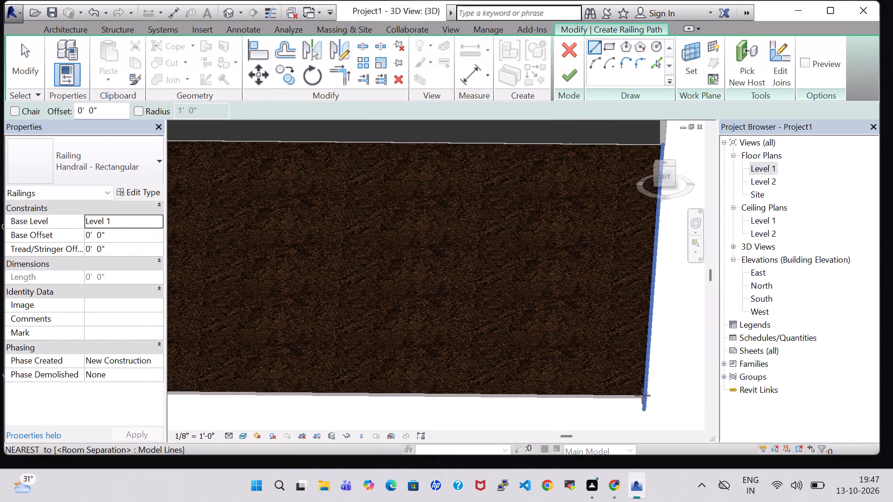
pyautogui.click(644, 397)
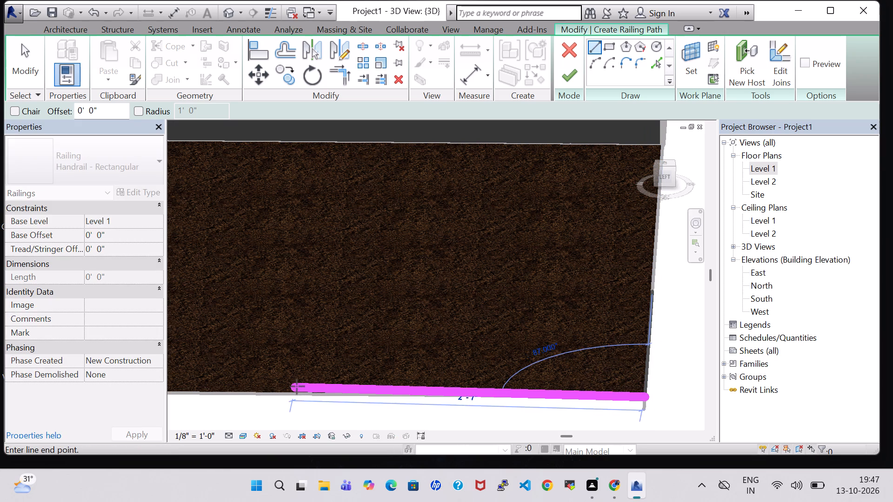
pyautogui.moveTo(280, 396); pyautogui.dragTo(791, 365, button='middle')
pyautogui.scroll(-3, 594, 356)
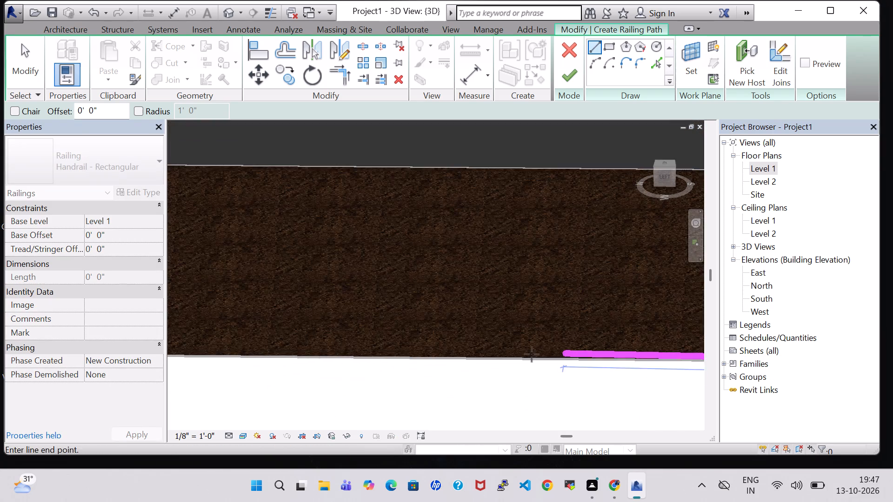
pyautogui.scroll(-7, 532, 354)
pyautogui.scroll(-1, 224, 360)
pyautogui.moveTo(224, 360); pyautogui.dragTo(570, 367, button='middle')
pyautogui.moveTo(209, 380); pyautogui.dragTo(230, 388, button='middle')
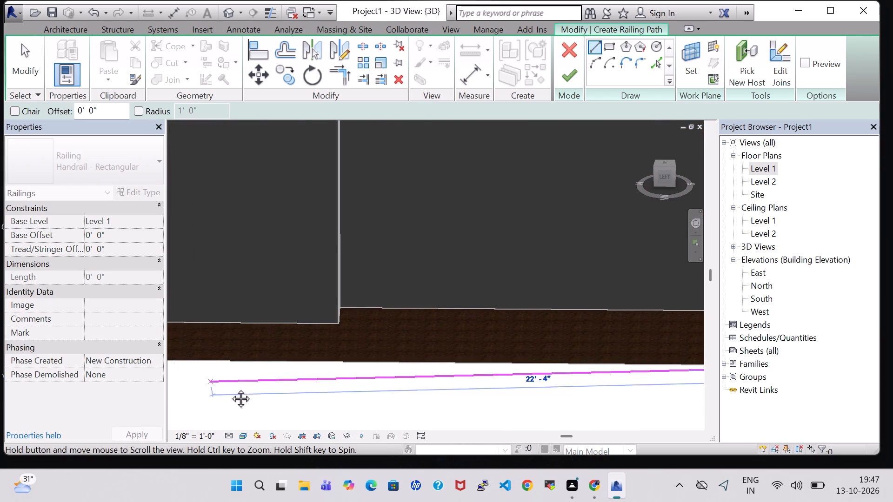
pyautogui.moveTo(230, 388); pyautogui.dragTo(544, 395, button='middle')
pyautogui.scroll(4, 309, 373)
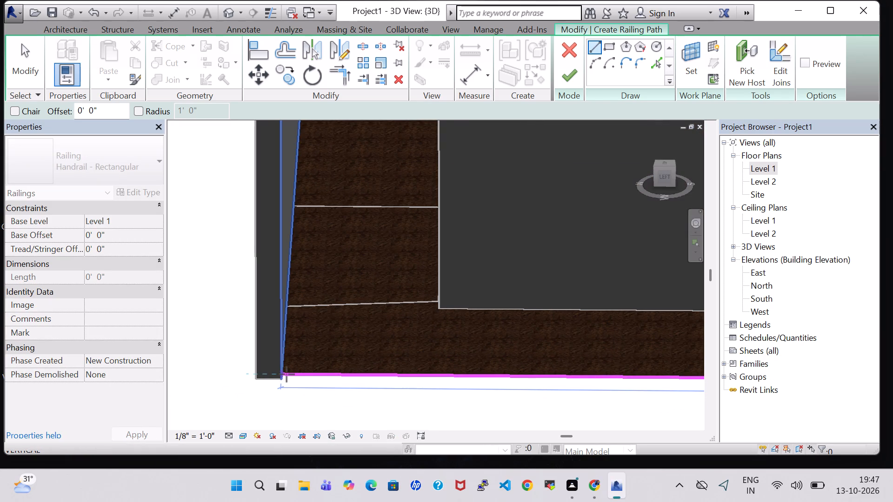
pyautogui.click(283, 374)
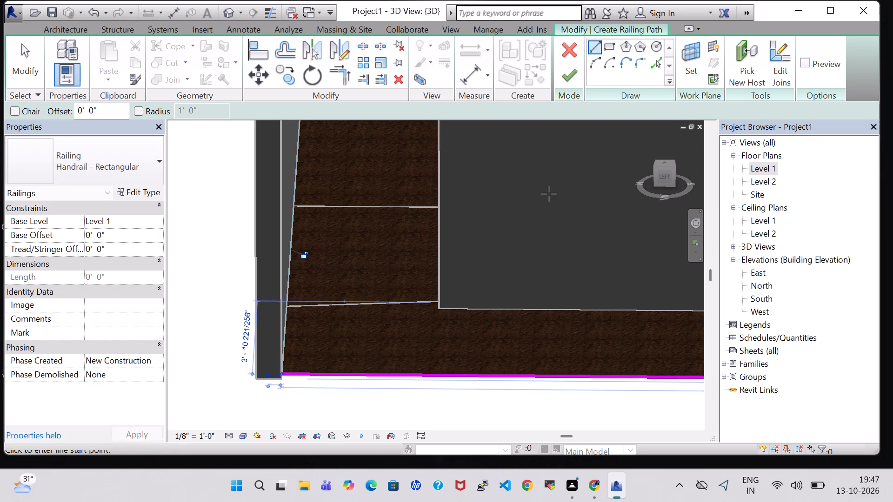
pyautogui.click(575, 55)
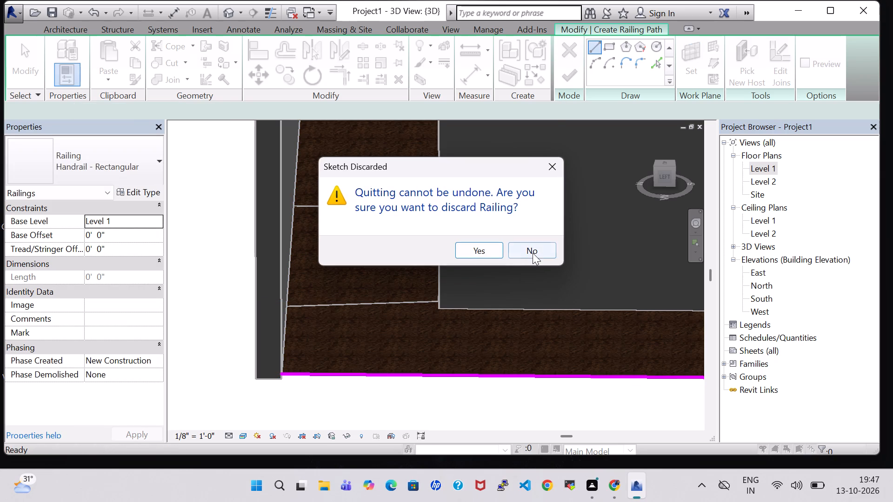
pyautogui.click(533, 253)
pyautogui.click(566, 75)
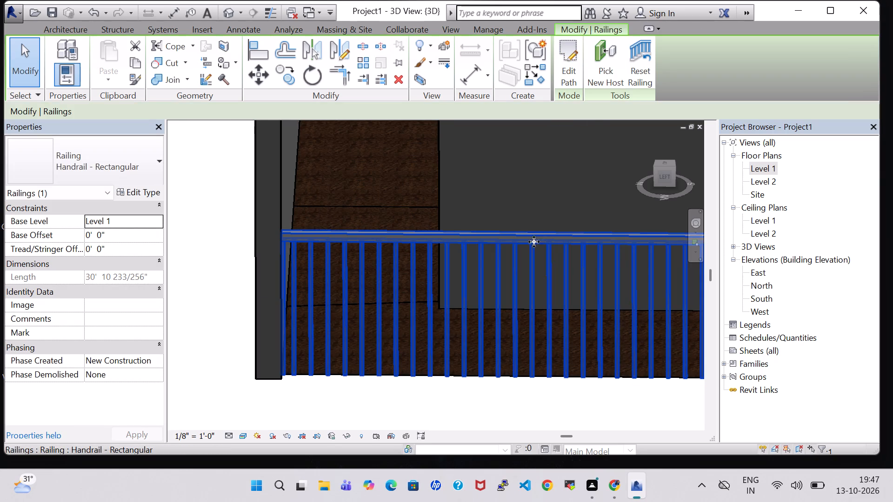
pyautogui.press('Escape')
pyautogui.press('Escape')
# Change the west passage railing's type to Glass Panel - Bottom Fill.
pyautogui.click(517, 242)
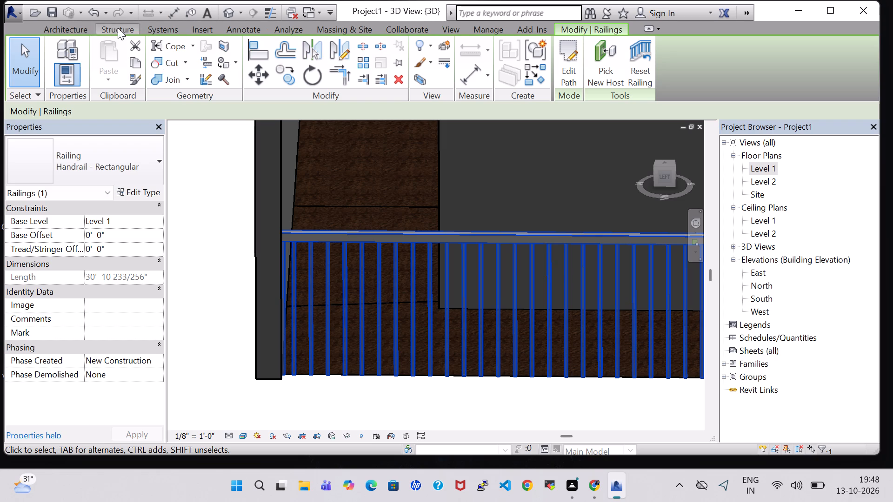
pyautogui.click(125, 167)
pyautogui.scroll(3, 124, 260)
pyautogui.click(119, 231)
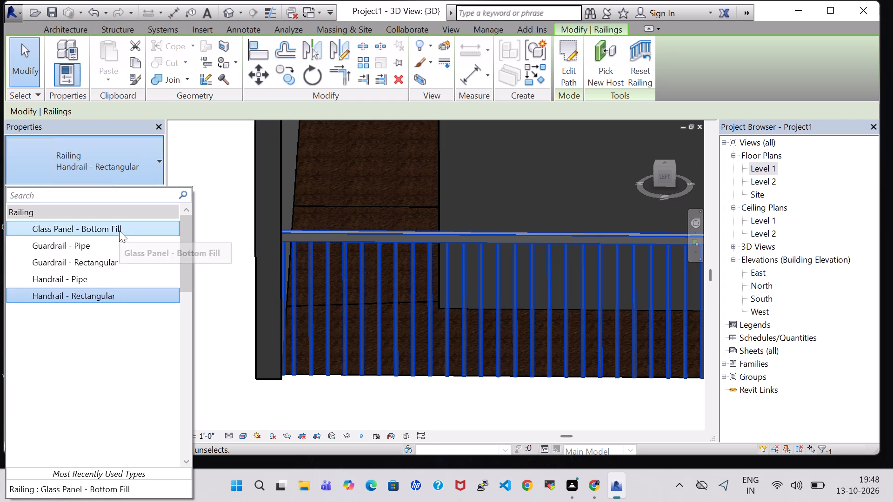
pyautogui.scroll(-3, 289, 358)
pyautogui.click(417, 410)
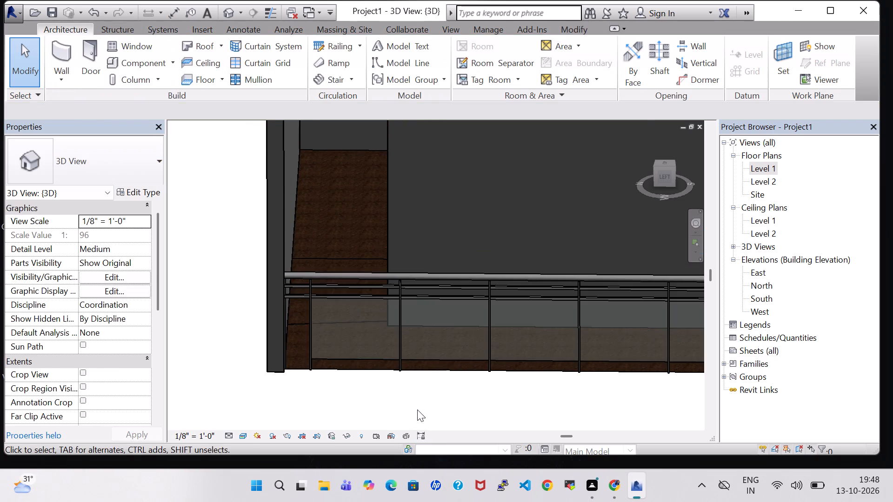
# In the Level 1 floor plan, split the north outer wall at the room separation line beside the northwest door.
pyautogui.scroll(-5, 417, 410)
pyautogui.scroll(-2, 381, 385)
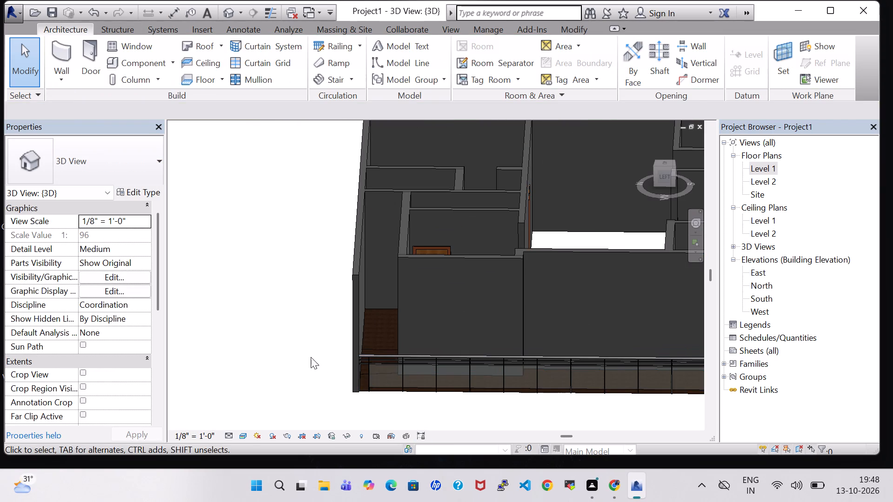
pyautogui.keyDown('shift'); pyautogui.moveTo(301, 357); pyautogui.dragTo(343, 370, button='middle'); pyautogui.keyUp('shift')
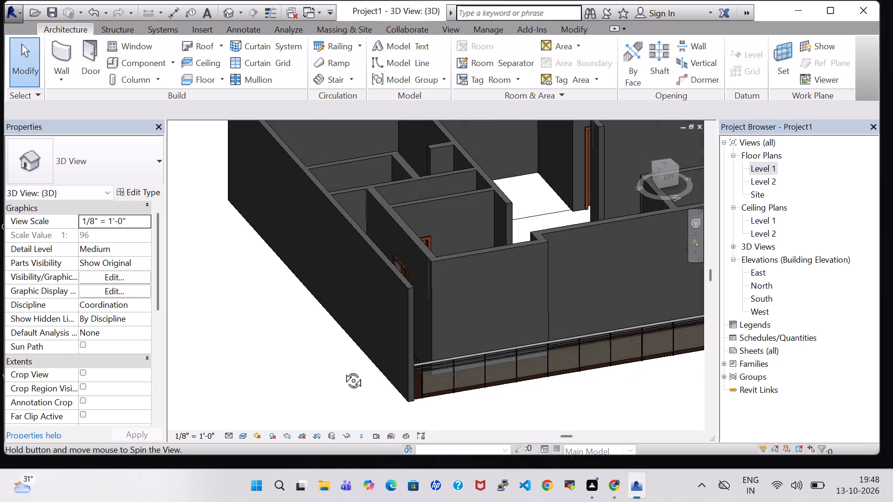
pyautogui.keyDown('shift'); pyautogui.moveTo(343, 370); pyautogui.dragTo(410, 438, button='middle'); pyautogui.keyUp('shift')
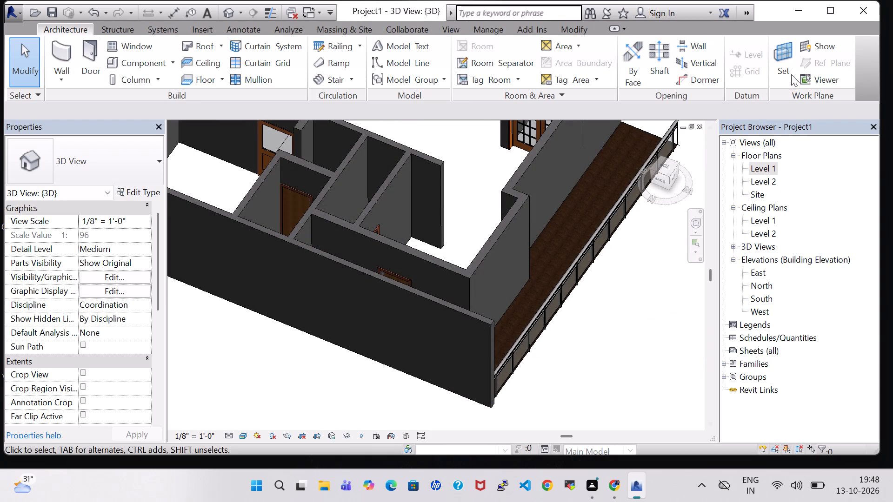
pyautogui.doubleClick(765, 170)
pyautogui.moveTo(579, 297); pyautogui.dragTo(606, 420, button='middle')
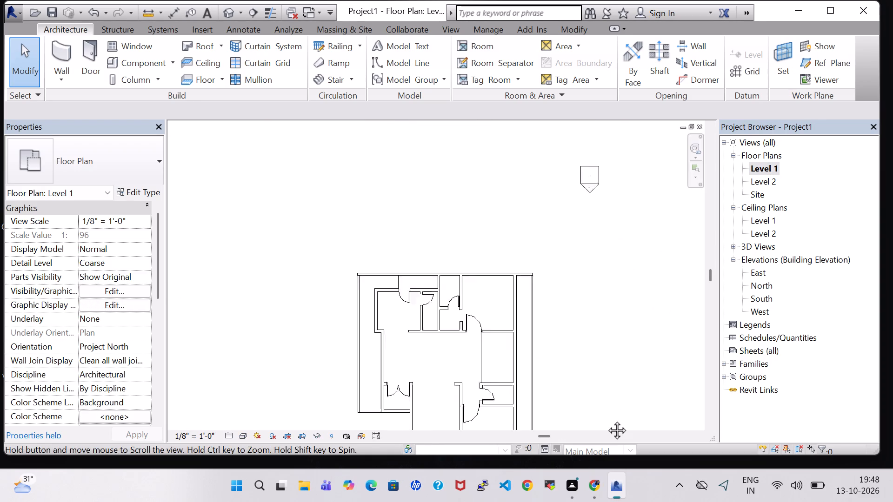
pyautogui.moveTo(606, 420); pyautogui.dragTo(606, 420, button='middle')
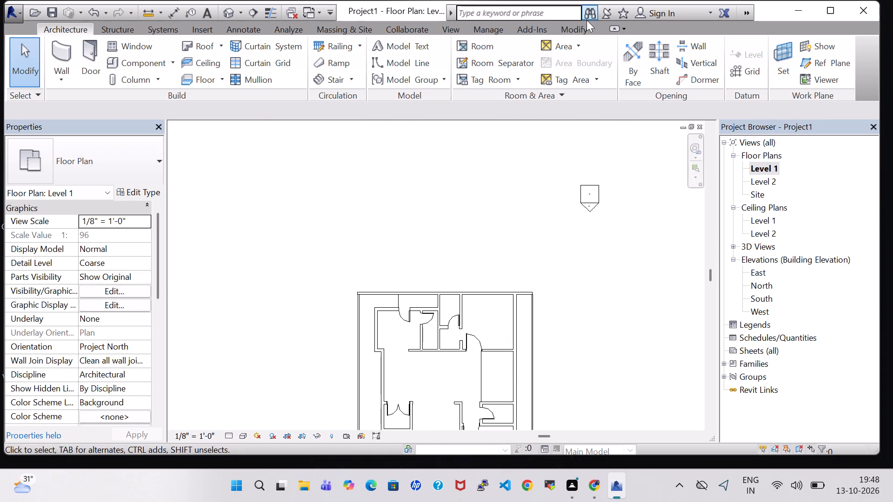
pyautogui.click(576, 27)
pyautogui.scroll(4, 473, 254)
pyautogui.moveTo(473, 254); pyautogui.dragTo(481, 220, button='middle')
pyautogui.scroll(3, 312, 318)
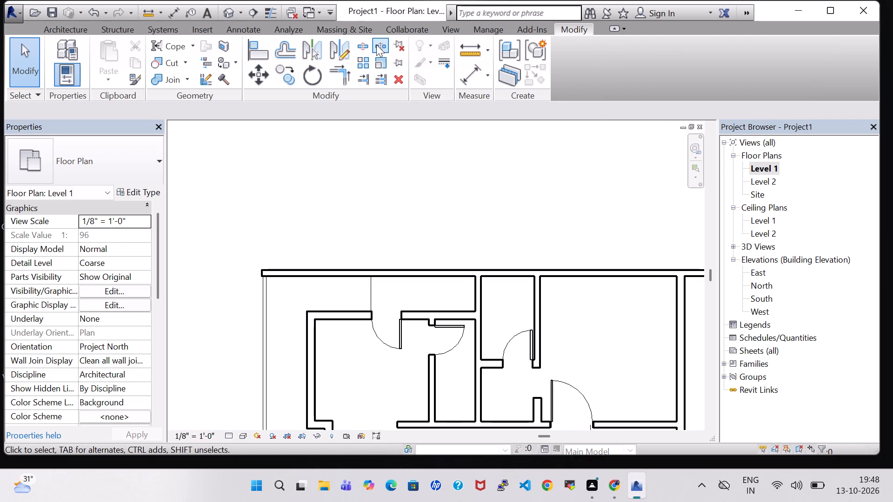
pyautogui.click(359, 43)
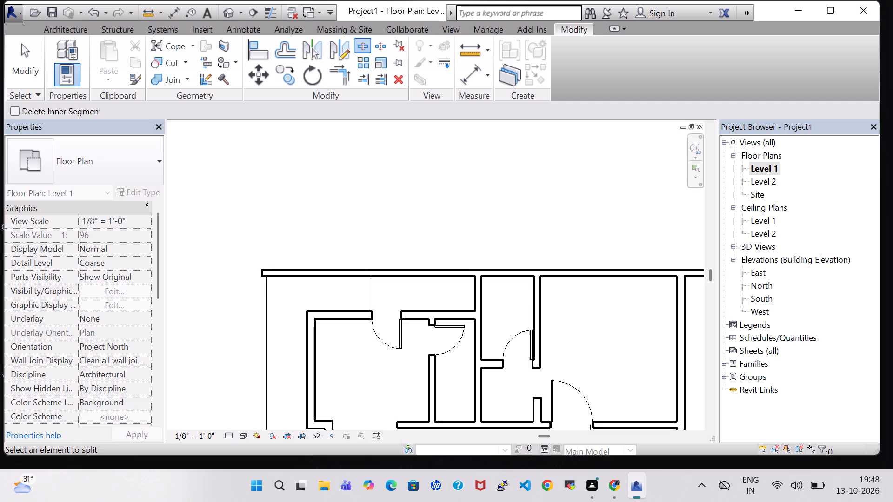
pyautogui.click(373, 271)
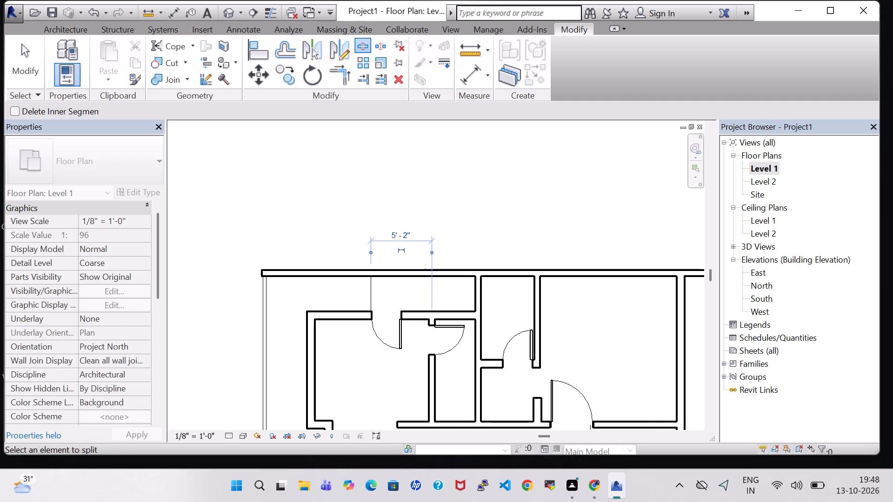
pyautogui.scroll(4, 386, 277)
pyautogui.press('Escape')
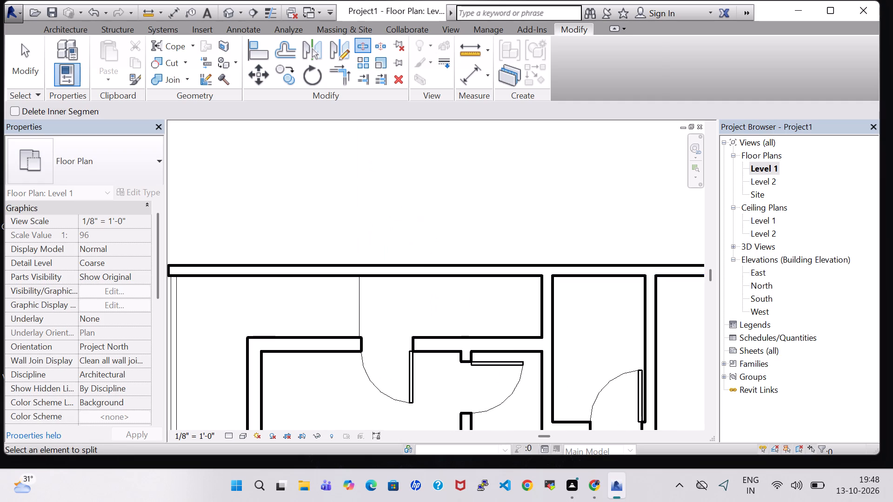
pyautogui.press('Escape')
# Delete the north outer wall's segment west of the split, at the northwest corner.
pyautogui.click(322, 273)
pyautogui.press('Delete')
# Draw room separation lines from the cut wall's end about 9' 1" west and down to the west railing's north end.
pyautogui.scroll(-1, 340, 284)
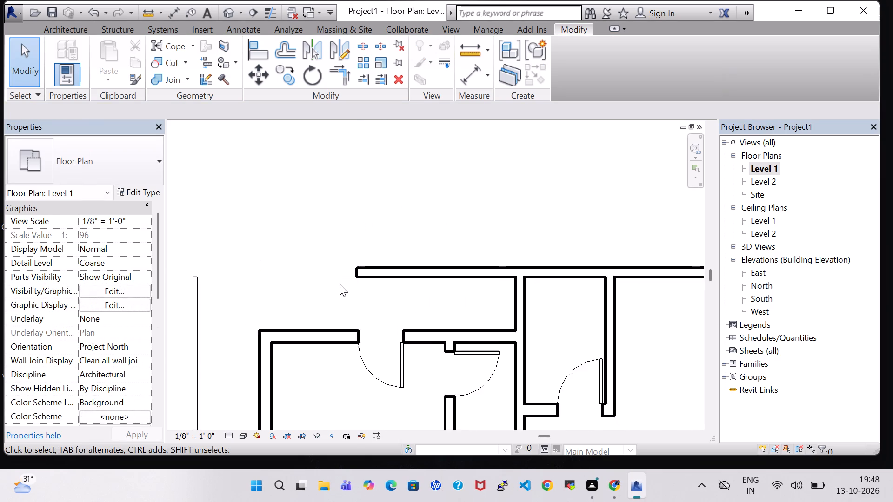
pyautogui.scroll(-1, 340, 284)
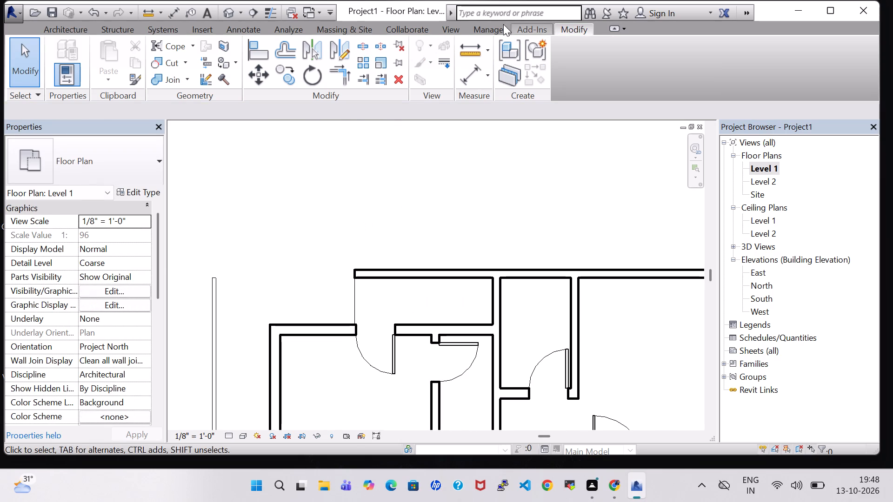
pyautogui.click(61, 31)
pyautogui.click(465, 63)
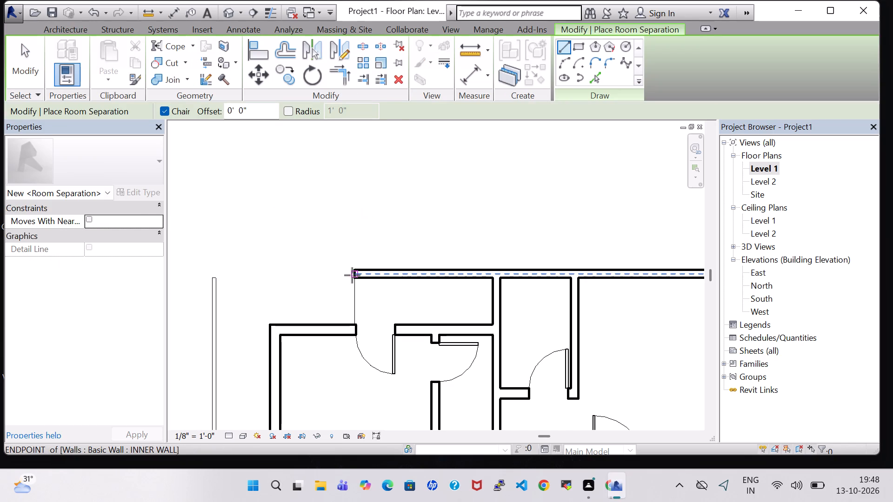
pyautogui.click(352, 275)
pyautogui.click(213, 271)
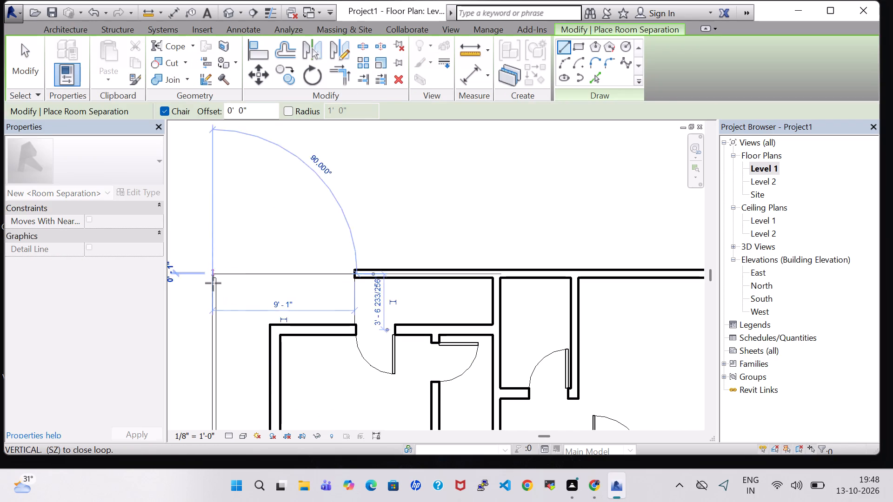
pyautogui.click(213, 279)
pyautogui.press('Escape')
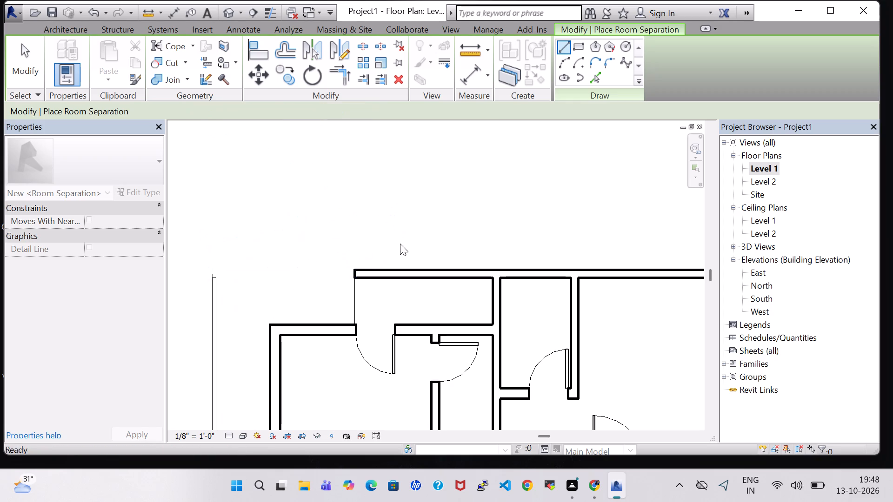
pyautogui.press('Escape')
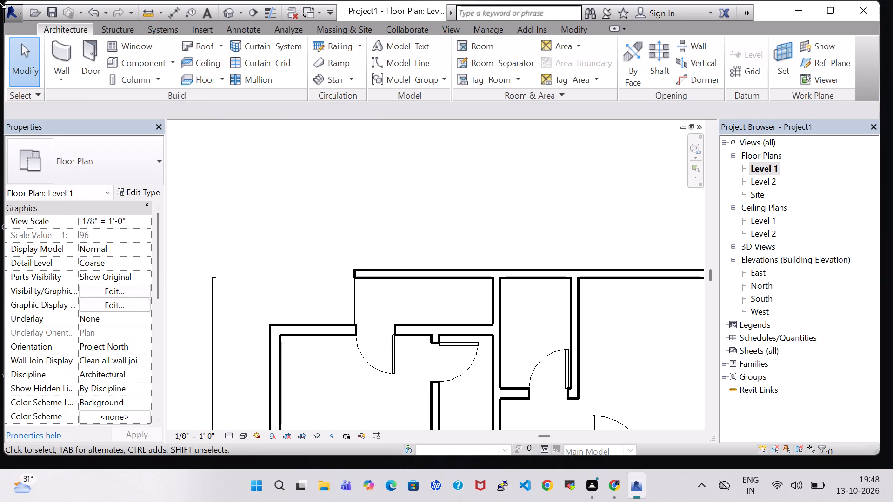
# Create a 9' 1" Handrail - Rectangular railing on Level 1 from the northwest corner to the cut wall's end.
pyautogui.click(349, 43)
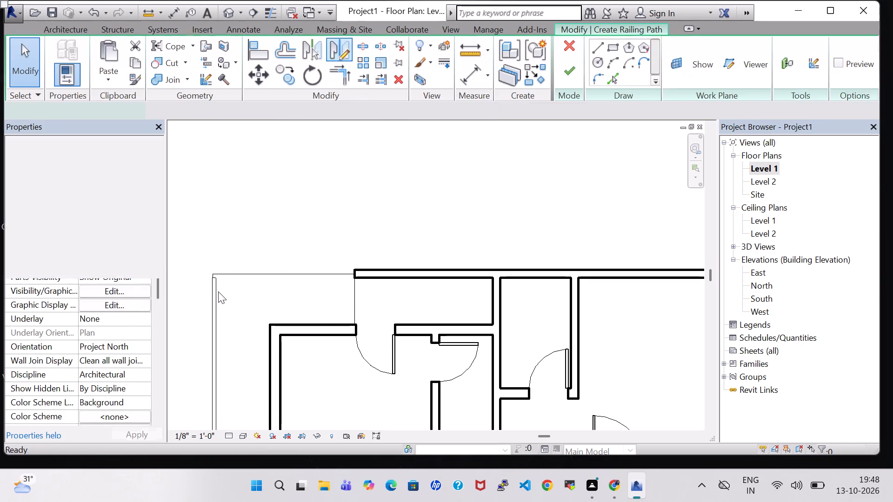
pyautogui.scroll(3, 218, 291)
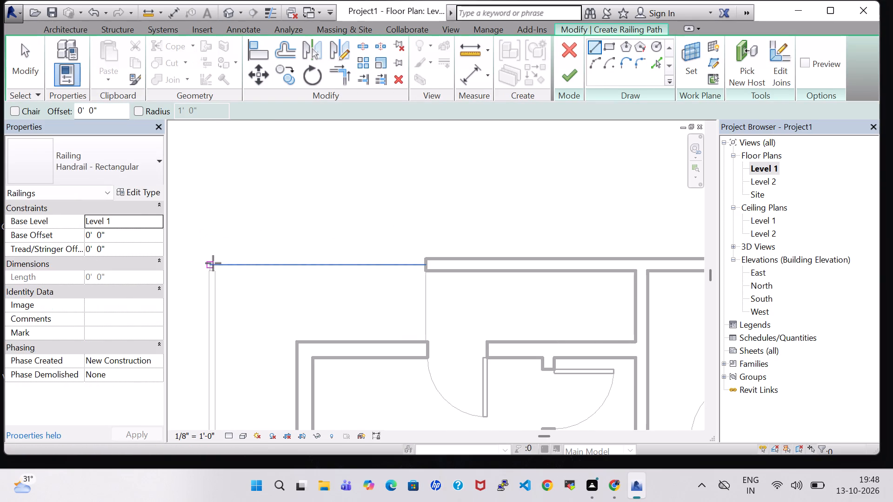
pyautogui.click(212, 264)
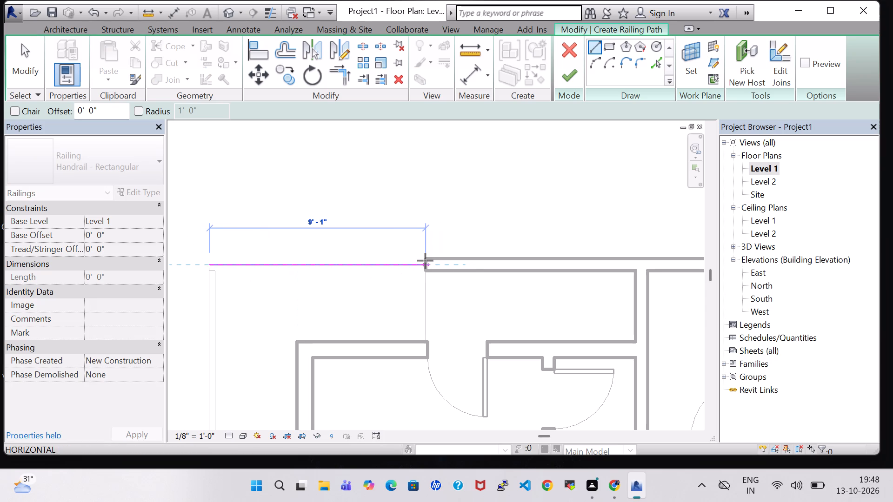
pyautogui.click(426, 261)
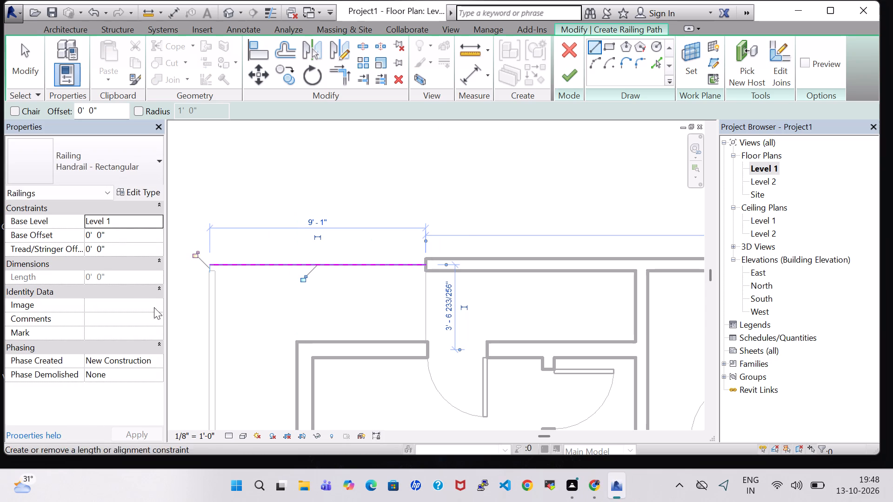
pyautogui.click(563, 74)
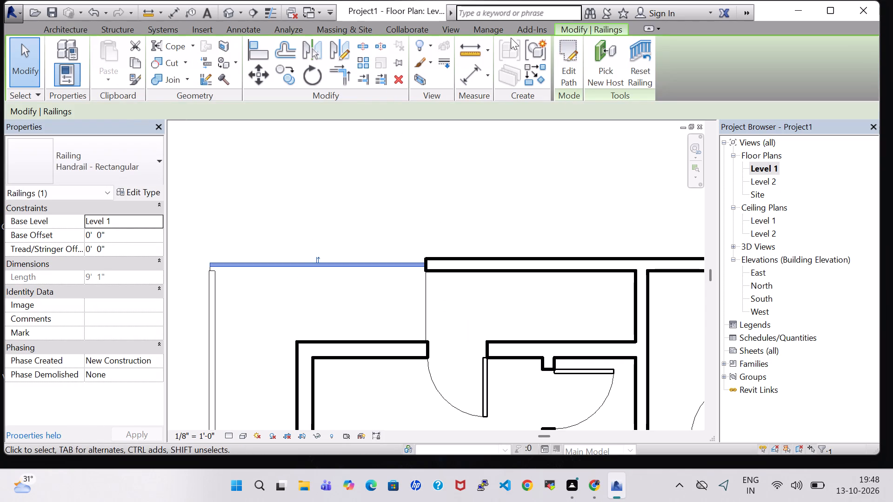
# In the 3D view, change the new 9' 1" northwest railing from Handrail - Rectangular to the glass panel railing type.
pyautogui.click(230, 11)
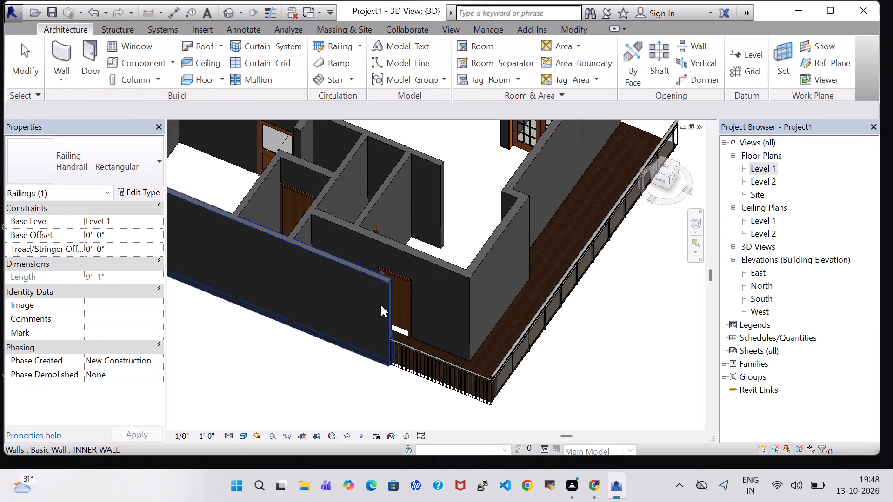
pyautogui.keyDown('shift'); pyautogui.moveTo(414, 403); pyautogui.dragTo(490, 388, button='middle'); pyautogui.keyUp('shift')
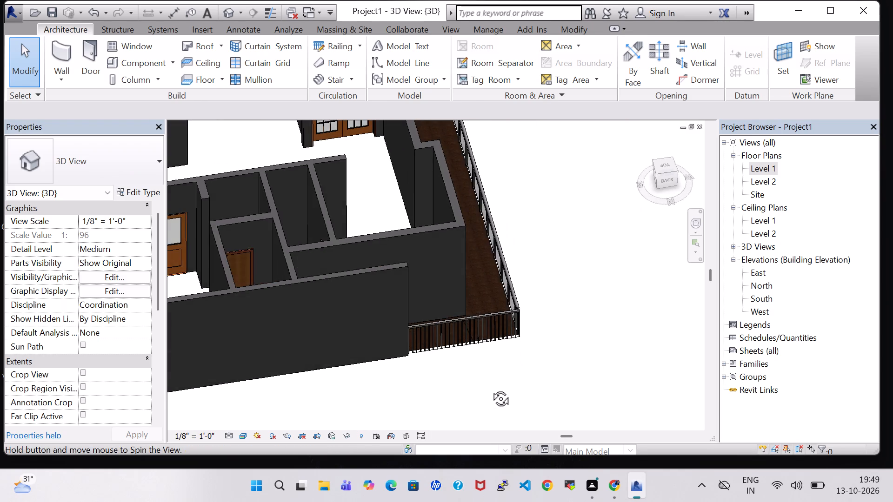
pyautogui.keyDown('shift'); pyautogui.moveTo(490, 388); pyautogui.dragTo(490, 388, button='middle'); pyautogui.keyUp('shift')
pyautogui.click(486, 313)
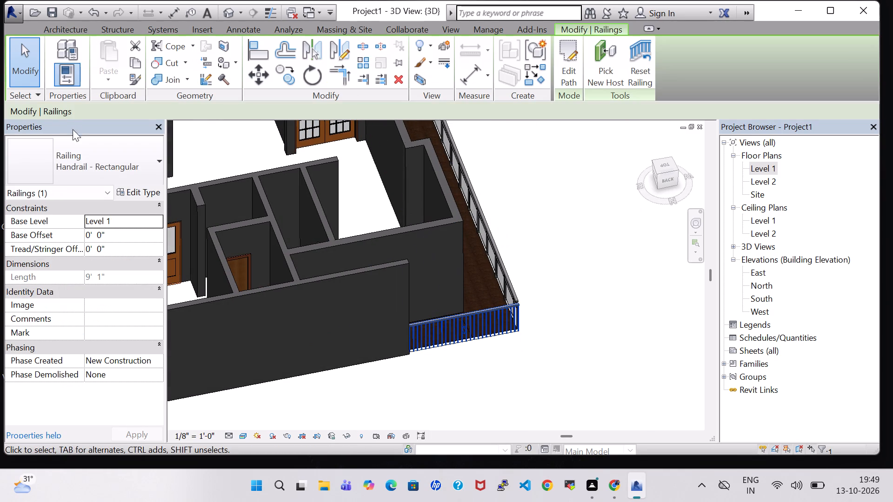
pyautogui.click(93, 156)
pyautogui.scroll(1, 107, 219)
pyautogui.click(106, 231)
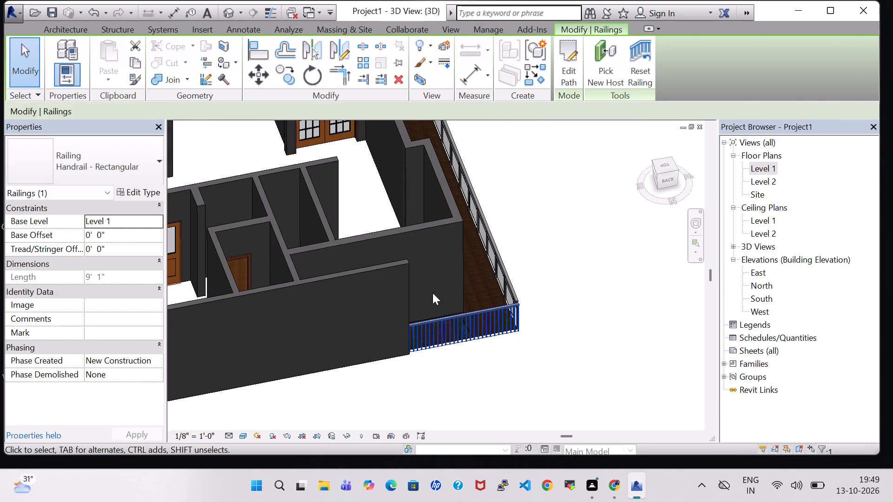
pyautogui.click(615, 328)
# Examine the model in 3D from all sides, checking the glass railings, outer walls and passages around the building.
pyautogui.keyDown('shift'); pyautogui.moveTo(615, 327); pyautogui.dragTo(576, 307, button='middle'); pyautogui.keyUp('shift')
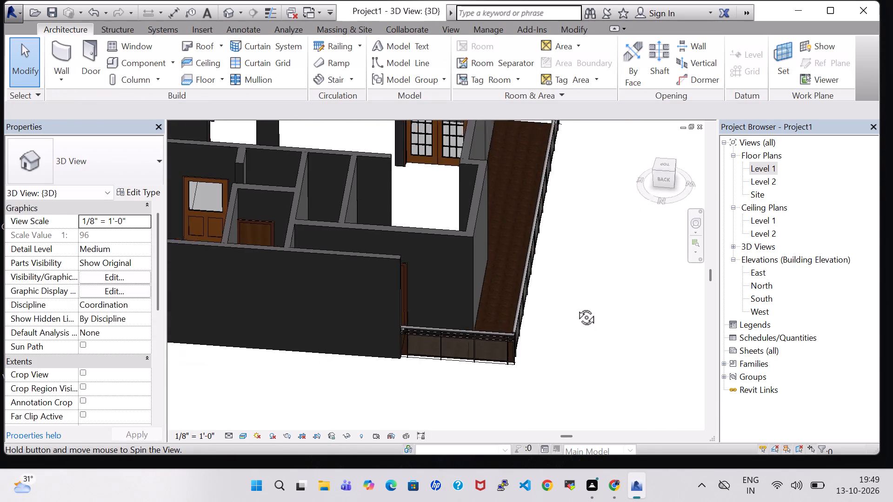
pyautogui.keyDown('shift'); pyautogui.moveTo(576, 307); pyautogui.dragTo(574, 298, button='middle'); pyautogui.keyUp('shift')
pyautogui.keyDown('shift'); pyautogui.moveTo(578, 294); pyautogui.dragTo(425, 336, button='middle'); pyautogui.keyUp('shift')
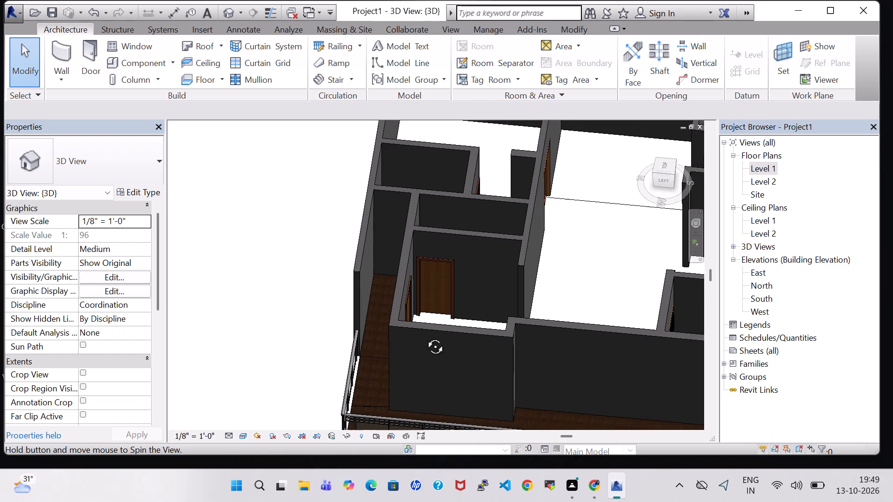
pyautogui.keyDown('shift'); pyautogui.moveTo(425, 336); pyautogui.dragTo(426, 336, button='middle'); pyautogui.keyUp('shift')
pyautogui.moveTo(494, 390); pyautogui.dragTo(498, 330, button='middle')
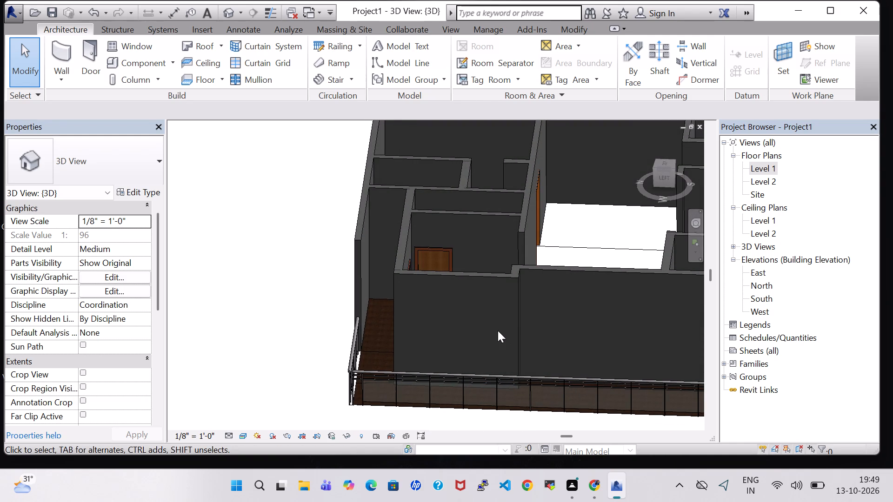
pyautogui.scroll(-2, 498, 330)
pyautogui.keyDown('shift'); pyautogui.scroll(-1, 520, 411); pyautogui.keyUp('shift')
pyautogui.keyDown('shift'); pyautogui.moveTo(520, 411); pyautogui.dragTo(560, 411, button='middle'); pyautogui.keyUp('shift')
pyautogui.keyDown('shift'); pyautogui.moveTo(558, 395); pyautogui.dragTo(488, 343, button='middle'); pyautogui.keyUp('shift')
pyautogui.click(397, 240)
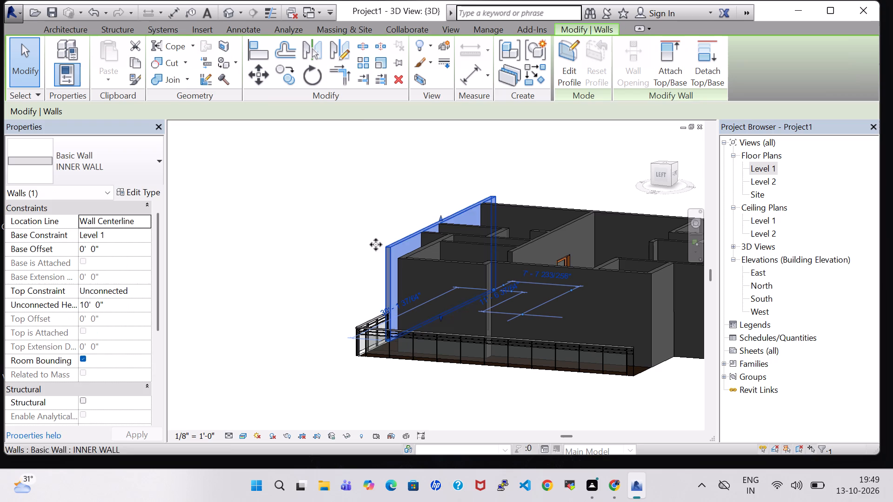
pyautogui.click(572, 401)
pyautogui.keyDown('shift'); pyautogui.moveTo(572, 399); pyautogui.dragTo(626, 413, button='middle'); pyautogui.keyUp('shift')
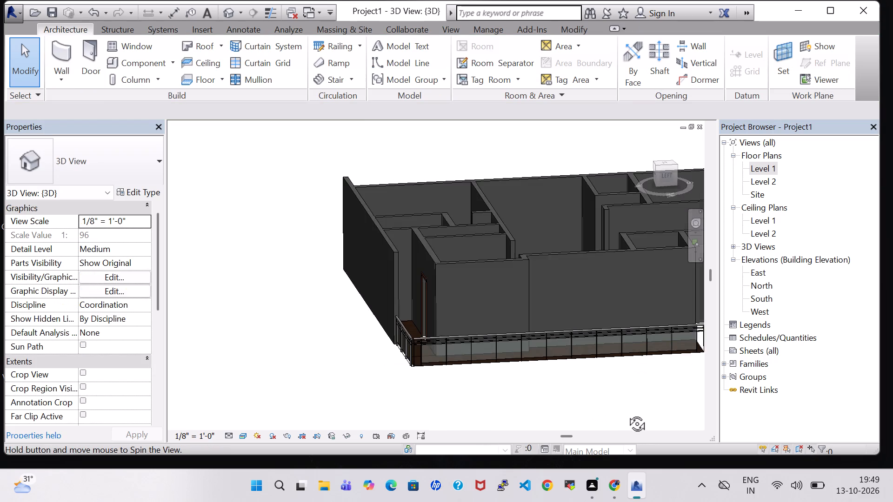
pyautogui.keyDown('shift'); pyautogui.moveTo(626, 413); pyautogui.dragTo(430, 410, button='middle'); pyautogui.keyUp('shift')
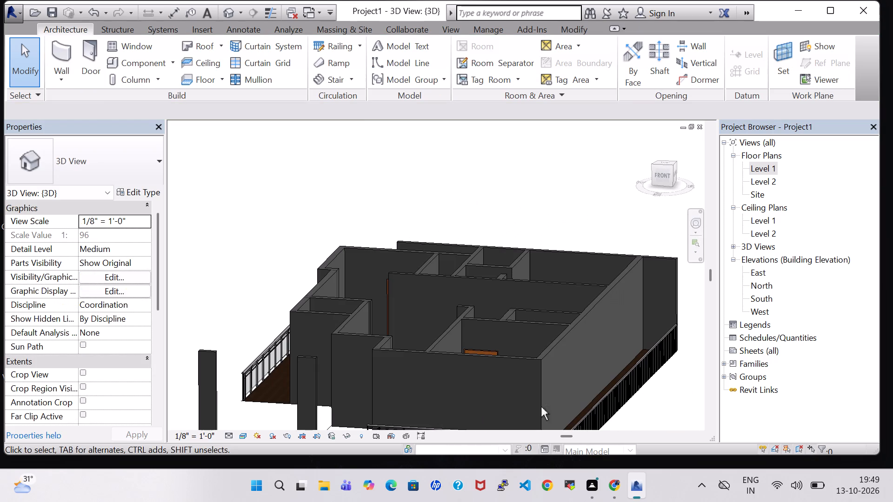
pyautogui.keyDown('shift'); pyautogui.moveTo(673, 411); pyautogui.dragTo(703, 416, button='middle'); pyautogui.keyUp('shift')
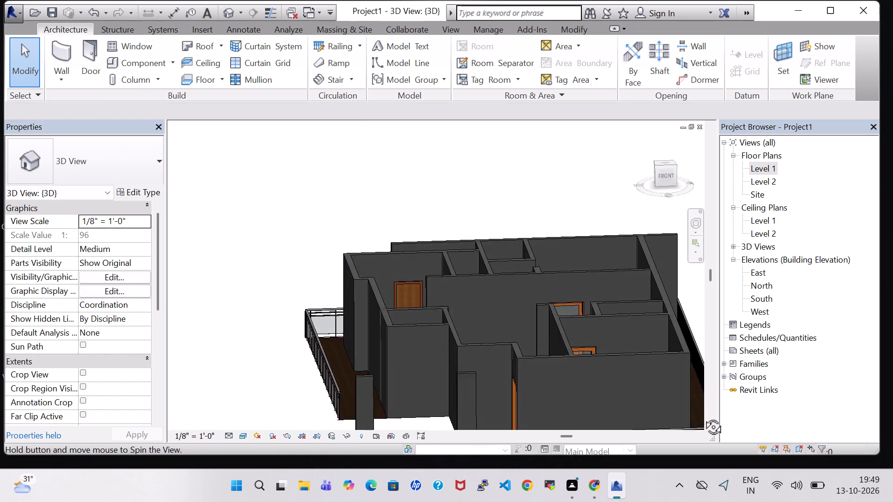
pyautogui.keyDown('shift'); pyautogui.moveTo(703, 416); pyautogui.dragTo(689, 409, button='middle'); pyautogui.keyUp('shift')
pyautogui.scroll(-1, 679, 403)
pyautogui.moveTo(518, 208); pyautogui.dragTo(454, 160, button='middle')
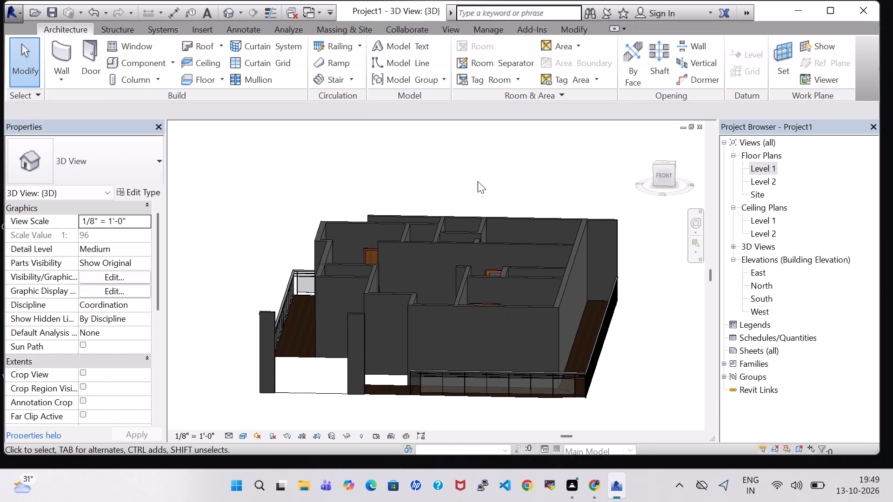
pyautogui.keyDown('shift'); pyautogui.moveTo(643, 358); pyautogui.dragTo(652, 352, button='middle'); pyautogui.keyUp('shift')
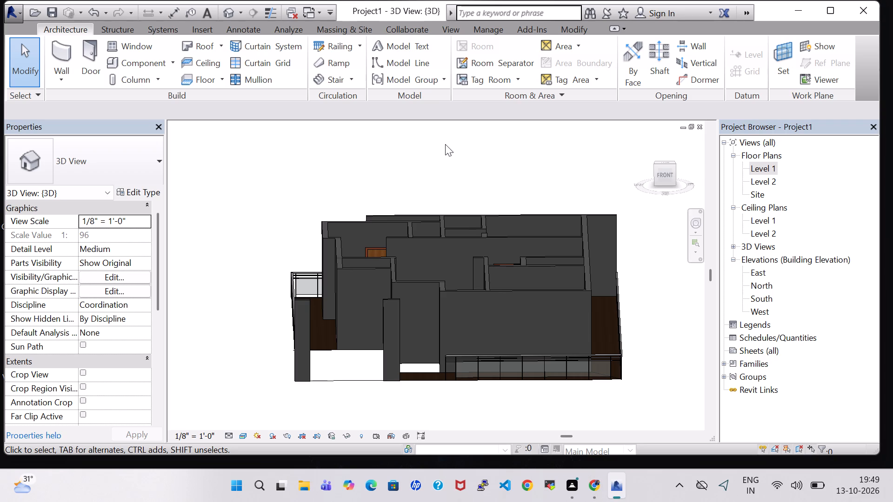
pyautogui.keyDown('shift'); pyautogui.scroll(-1, 448, 148); pyautogui.keyUp('shift')
pyautogui.keyDown('shift'); pyautogui.moveTo(448, 148); pyautogui.dragTo(448, 209, button='middle'); pyautogui.keyUp('shift')
pyautogui.keyDown('shift'); pyautogui.moveTo(489, 190); pyautogui.dragTo(467, 122, button='middle'); pyautogui.keyUp('shift')
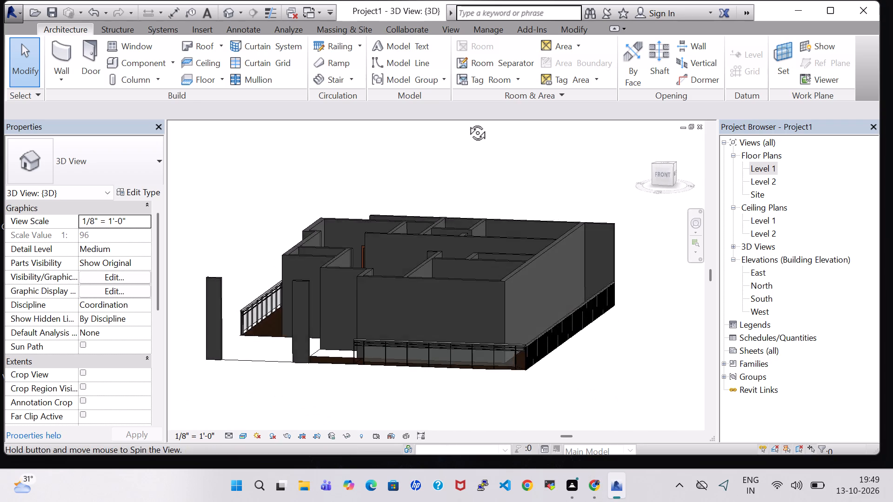
pyautogui.keyDown('shift'); pyautogui.moveTo(467, 122); pyautogui.dragTo(490, 204, button='middle'); pyautogui.keyUp('shift')
pyautogui.keyDown('shift'); pyautogui.moveTo(648, 292); pyautogui.dragTo(633, 379, button='middle'); pyautogui.keyUp('shift')
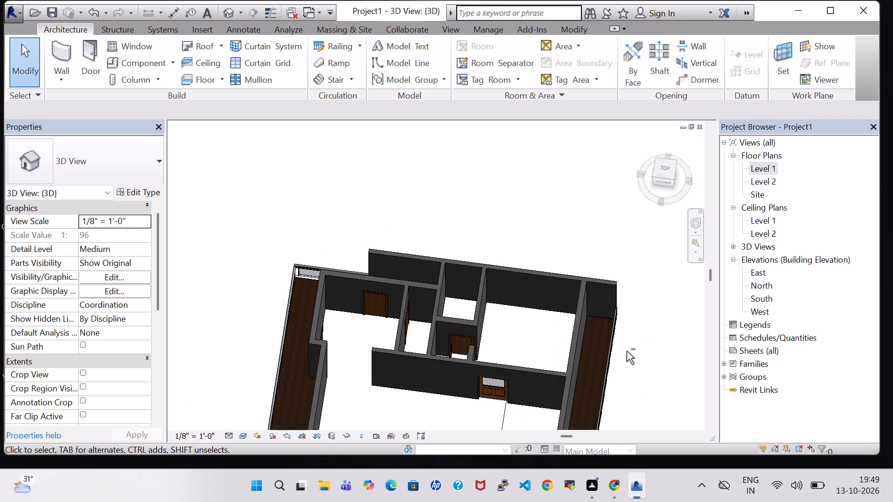
pyautogui.moveTo(557, 225); pyautogui.dragTo(546, 159, button='middle')
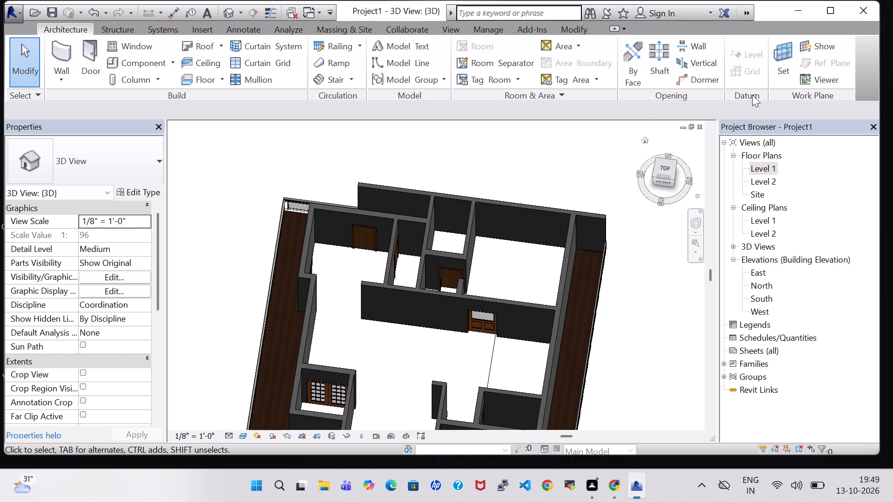
# Start a Generic - 12" floor on Level 1, sketching its boundary from the northwest room's outer corner to the north door, north wall and east wall's outer face.
pyautogui.doubleClick(766, 170)
pyautogui.scroll(-2, 579, 235)
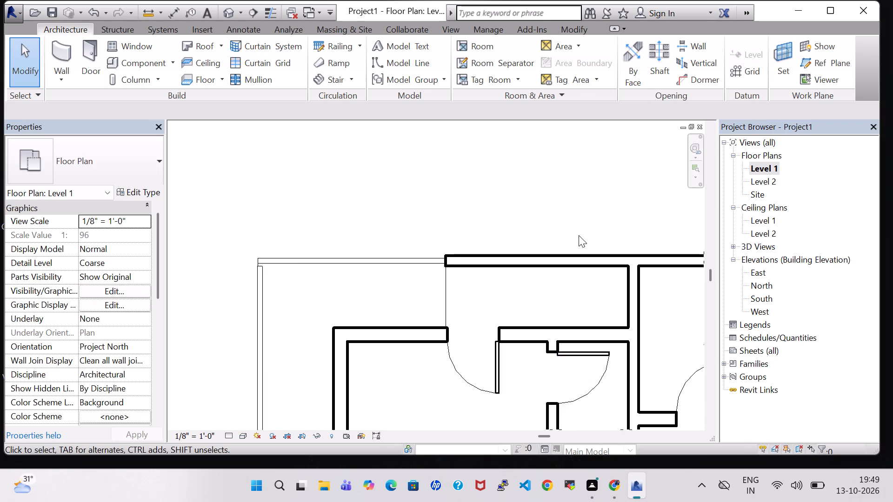
pyautogui.moveTo(500, 196); pyautogui.dragTo(413, 116, button='middle')
pyautogui.click(200, 75)
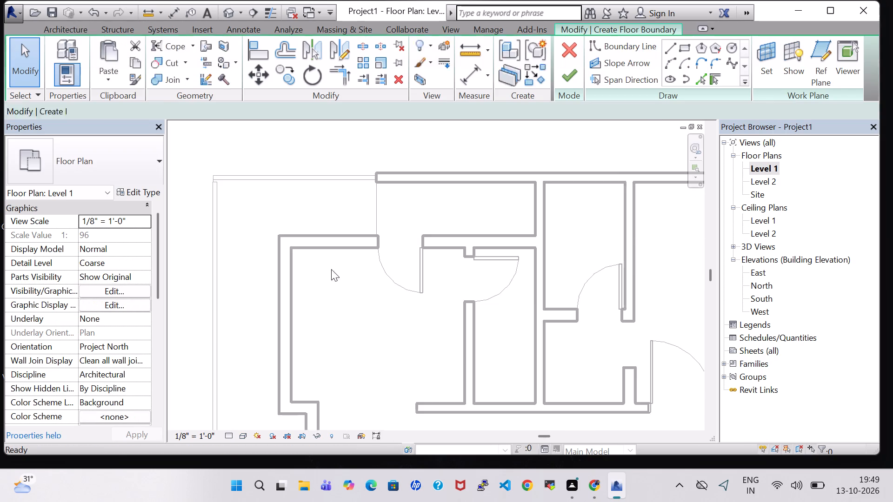
pyautogui.scroll(3, 330, 277)
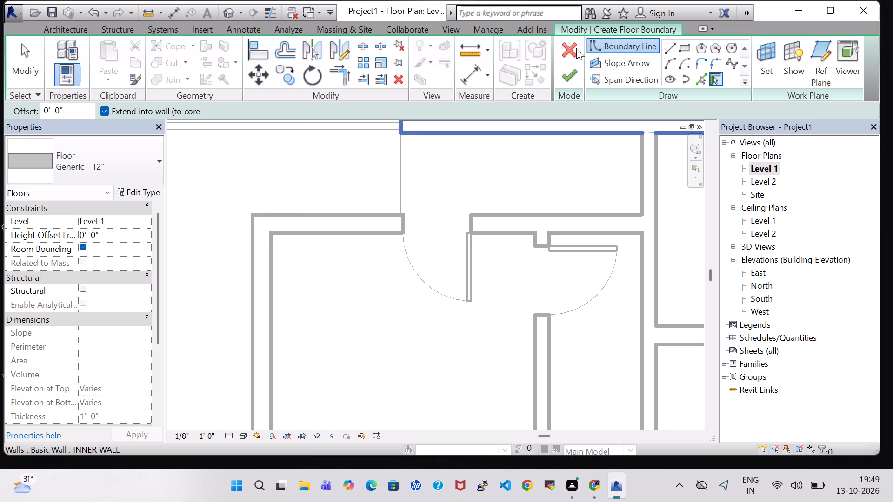
pyautogui.click(673, 44)
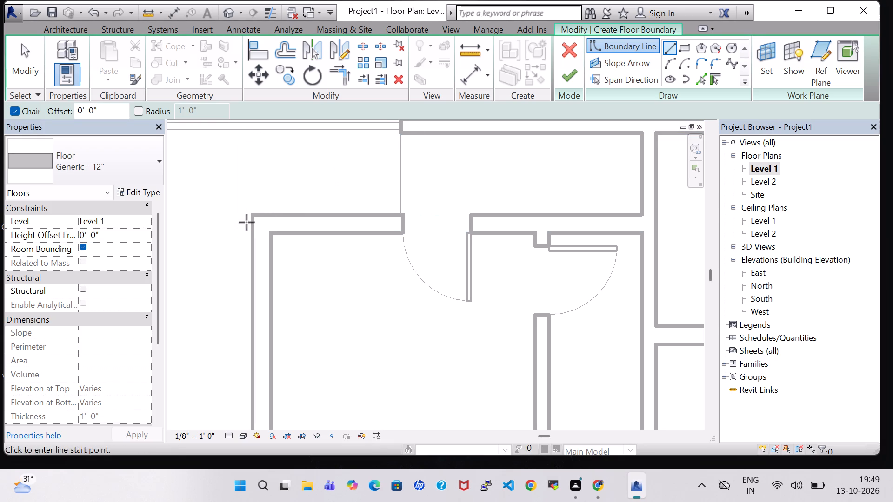
pyautogui.click(250, 217)
pyautogui.moveTo(553, 238); pyautogui.dragTo(461, 221, button='middle')
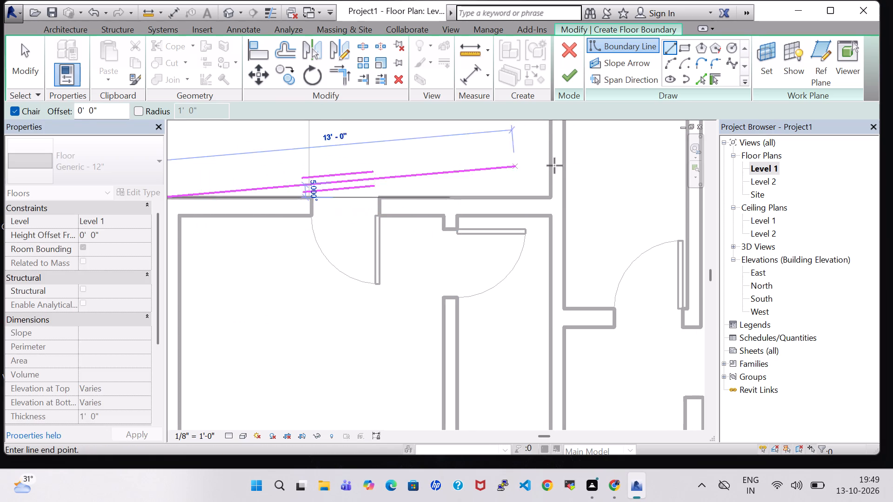
pyautogui.moveTo(656, 189); pyautogui.dragTo(516, 198, button='middle')
pyautogui.scroll(-5, 516, 198)
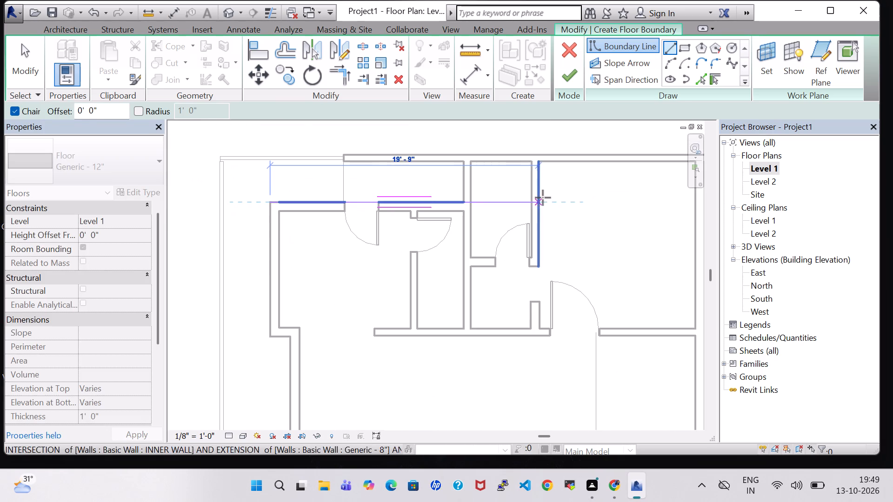
pyautogui.click(345, 202)
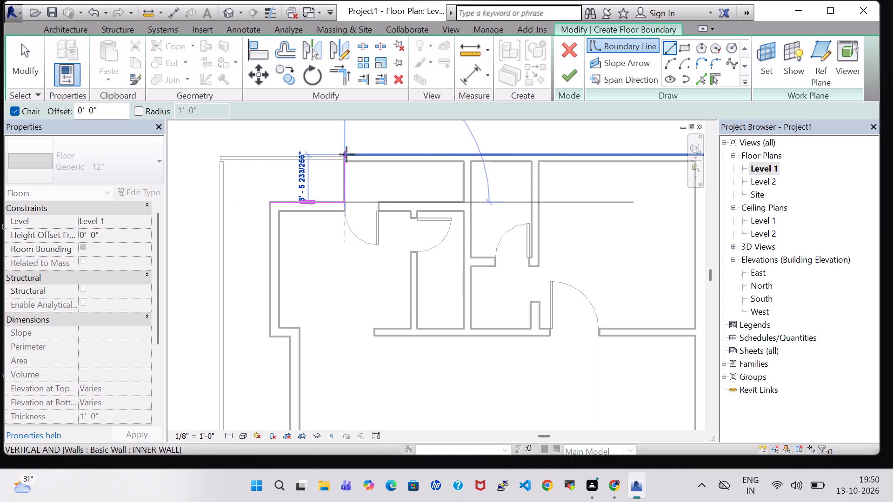
pyautogui.click(346, 155)
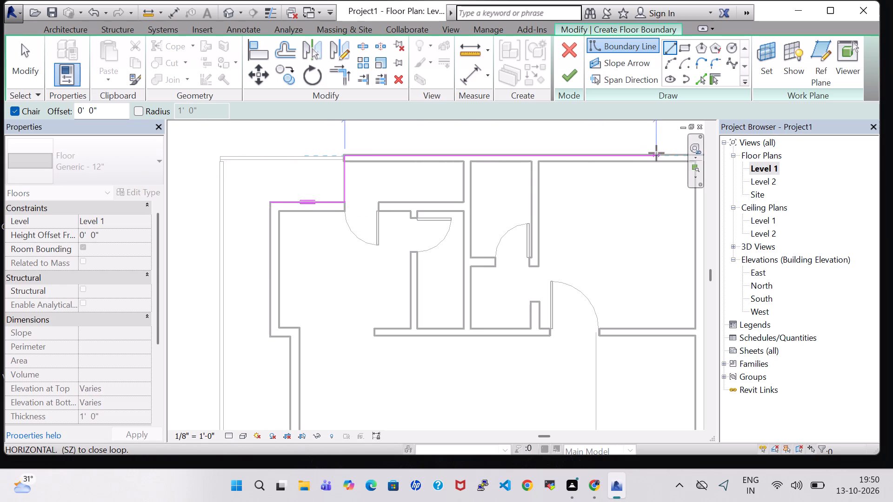
pyautogui.moveTo(656, 153); pyautogui.dragTo(502, 153, button='middle')
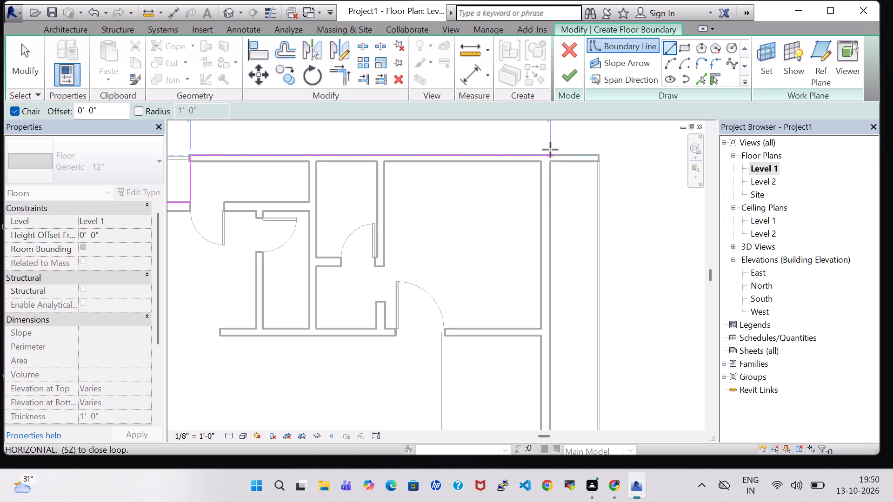
pyautogui.scroll(3, 550, 159)
pyautogui.click(550, 151)
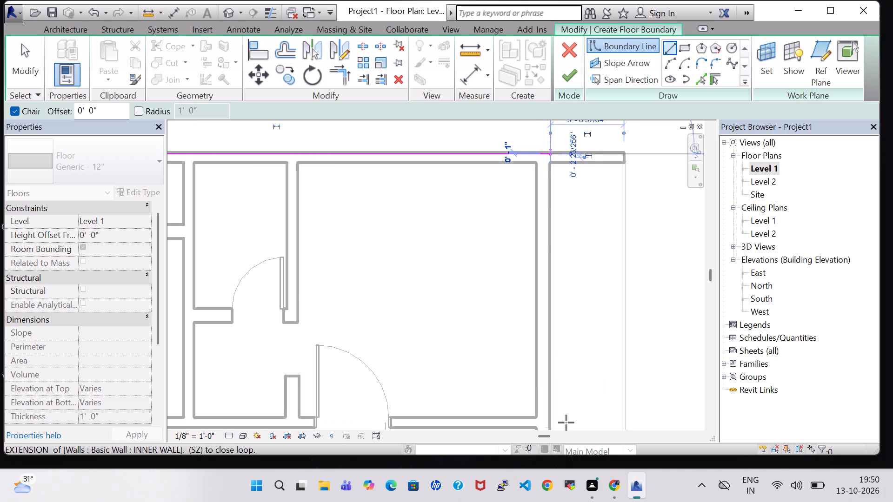
# Continue the floor boundary about 44' 9" south along the east wall's outer face, and west along the south wall to its end by the door.
pyautogui.moveTo(551, 418); pyautogui.dragTo(550, 295, button='middle')
pyautogui.scroll(-6, 550, 295)
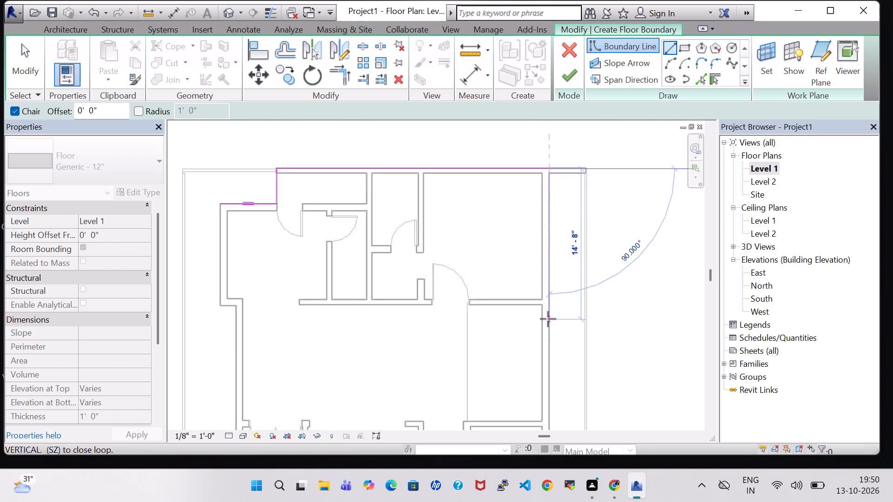
pyautogui.scroll(-2, 548, 319)
pyautogui.moveTo(548, 319); pyautogui.dragTo(552, 262, button='middle')
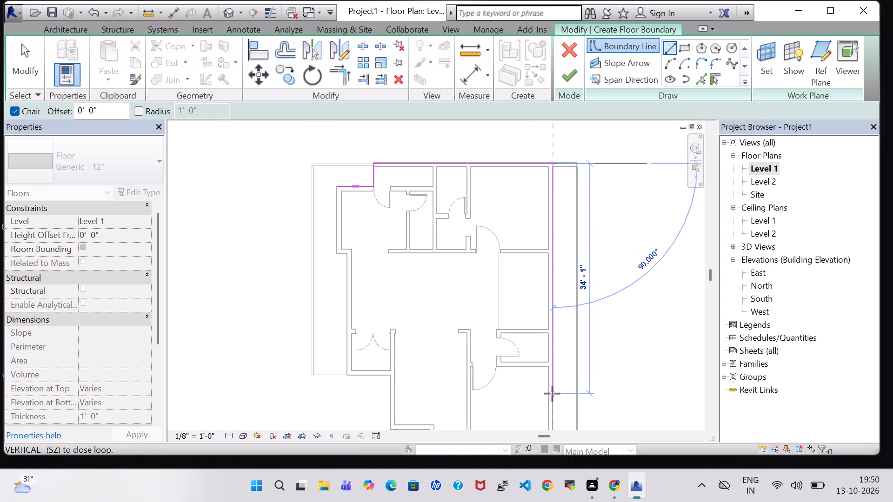
pyautogui.moveTo(552, 394); pyautogui.dragTo(549, 265, button='middle')
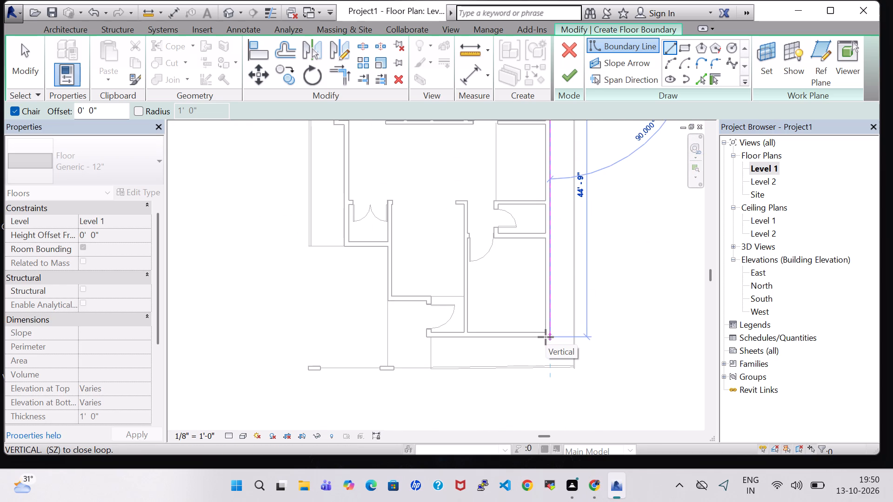
pyautogui.scroll(4, 546, 337)
pyautogui.click(552, 337)
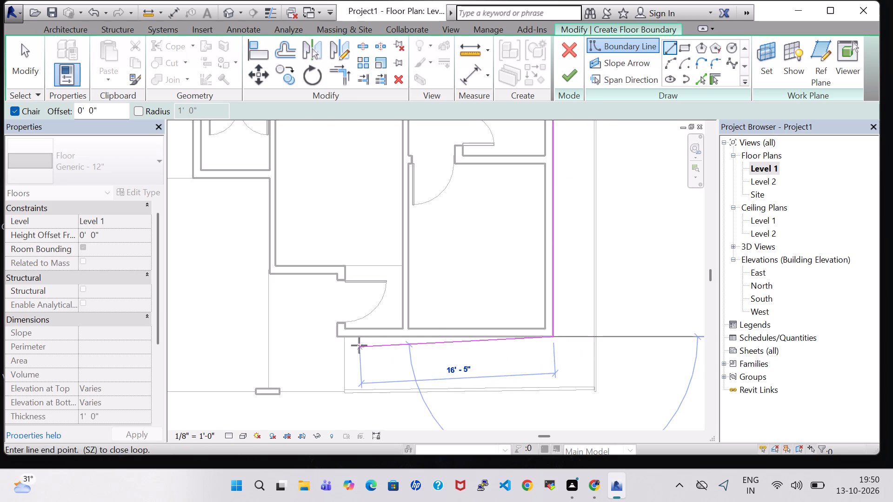
pyautogui.click(336, 337)
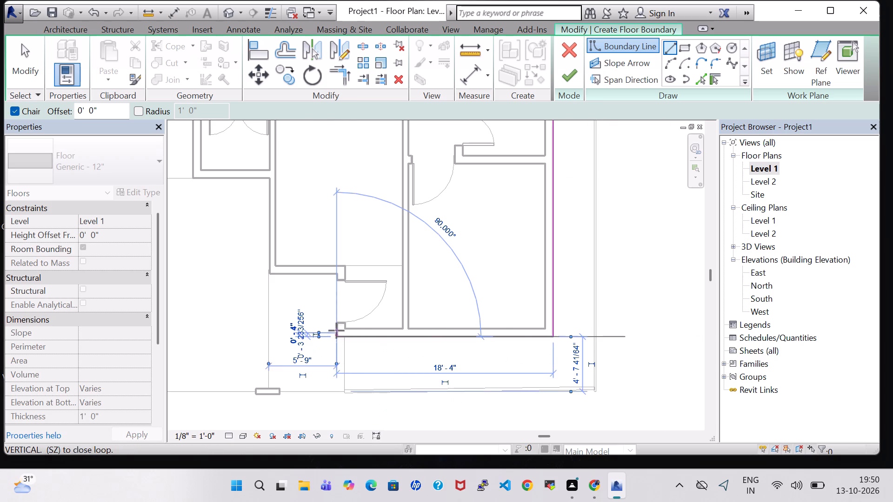
# Continue the floor boundary north past the door, then about 5' 9" west, 8' 2" north and 6' 5" west along the outer wall faces.
pyautogui.click(337, 278)
pyautogui.click(336, 275)
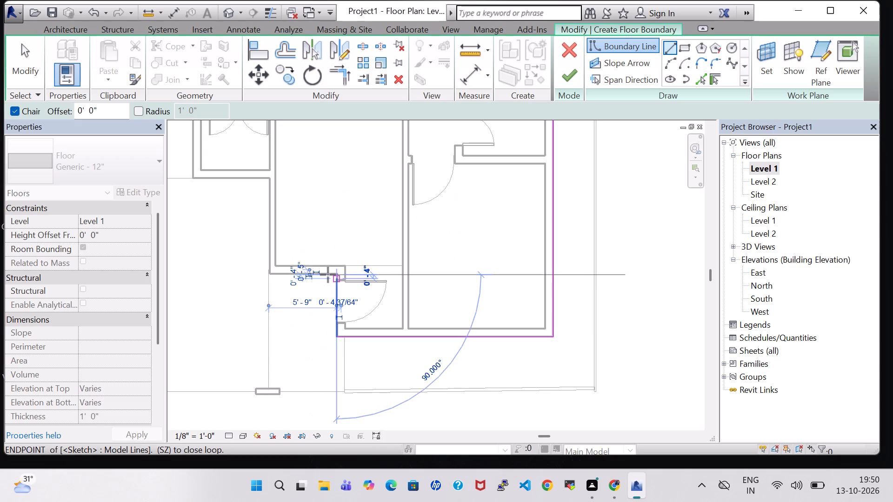
pyautogui.click(269, 271)
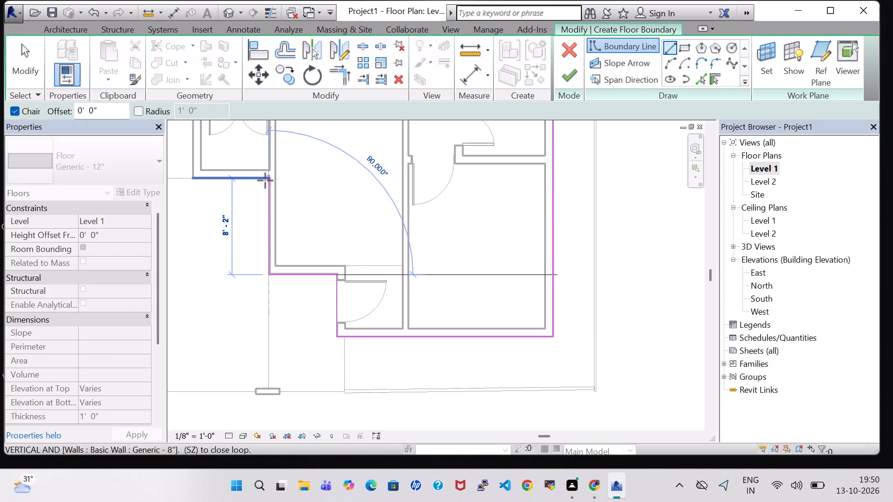
pyautogui.click(265, 180)
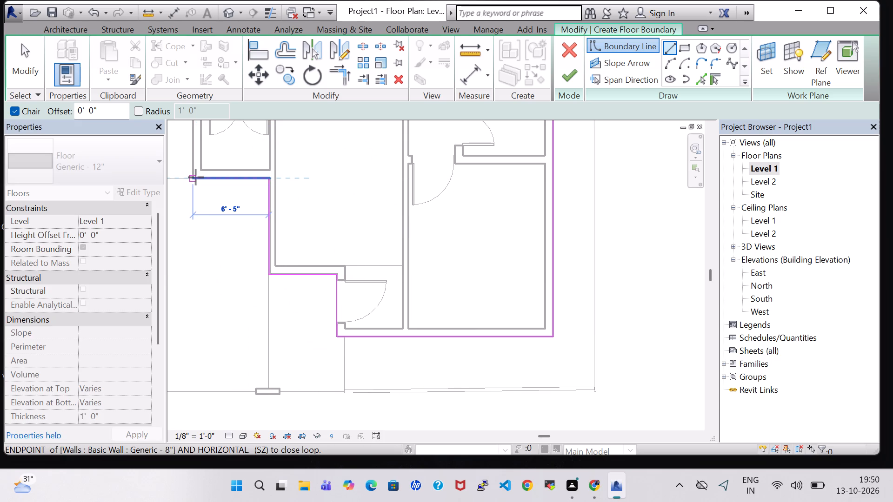
pyautogui.click(196, 177)
# Run the floor boundary north along the west wall, around the northwest room's outer face to close the loop, and finish the Generic - 12" floor.
pyautogui.scroll(-3, 196, 177)
pyautogui.moveTo(197, 178); pyautogui.dragTo(272, 392, button='middle')
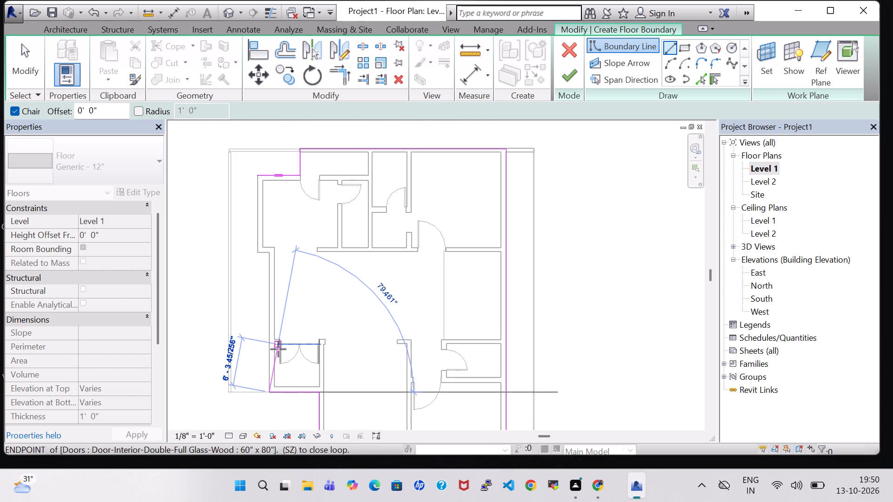
pyautogui.scroll(2, 271, 275)
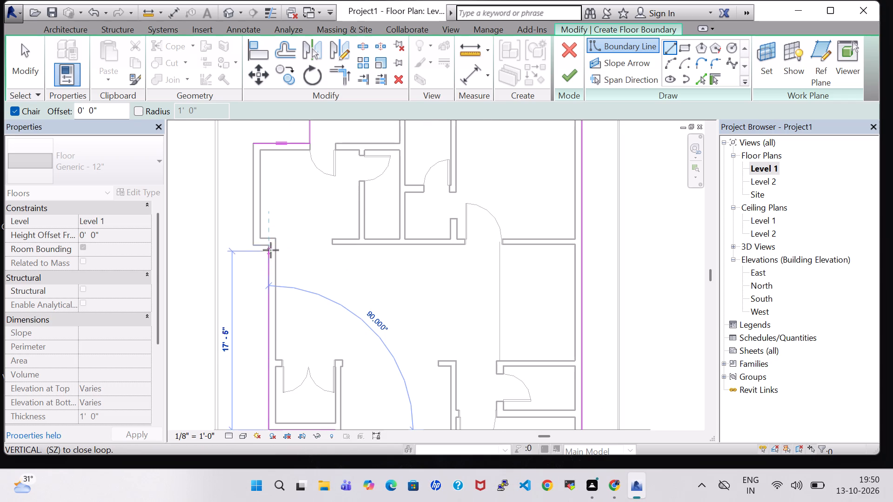
pyautogui.click(270, 248)
pyautogui.click(253, 247)
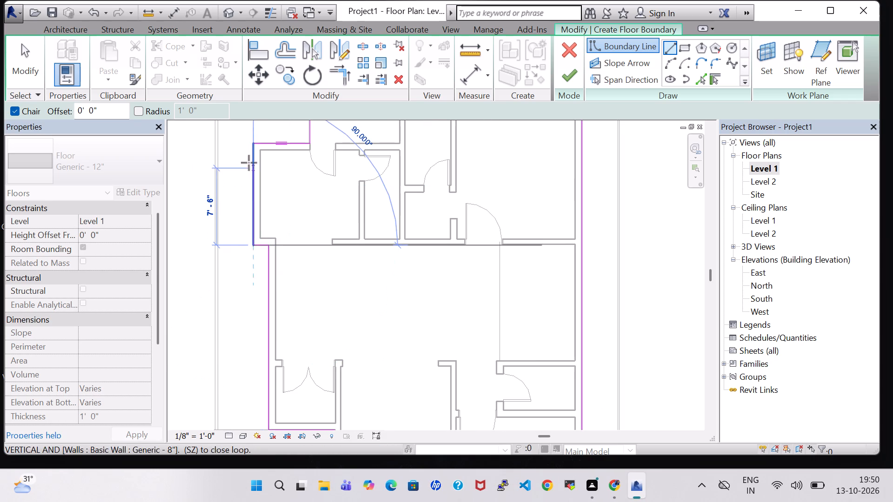
pyautogui.click(252, 145)
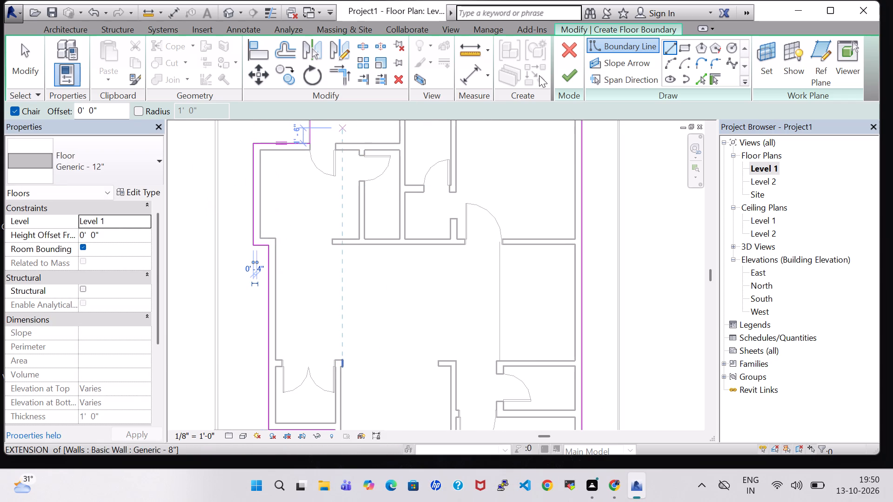
pyautogui.click(570, 75)
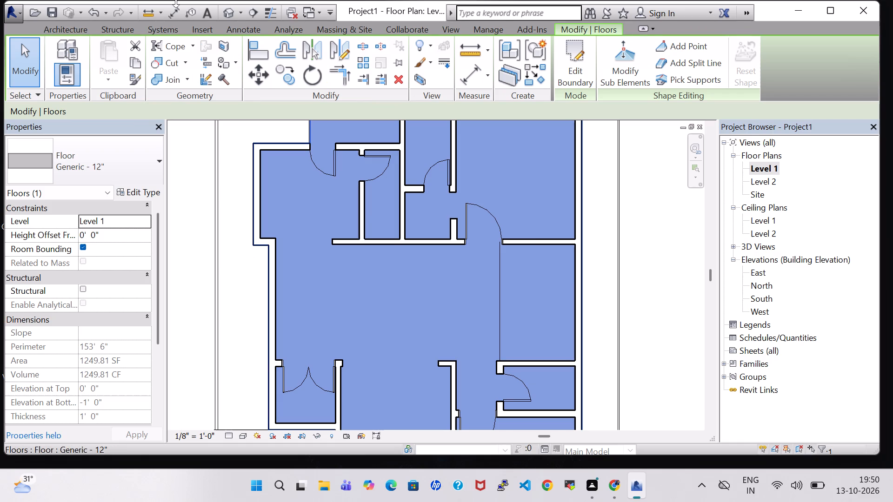
# Examine the model in 3D from above, the front and the sides, checking the new floor against the walls, entrance and railing strips.
pyautogui.click(233, 13)
pyautogui.scroll(-1, 605, 286)
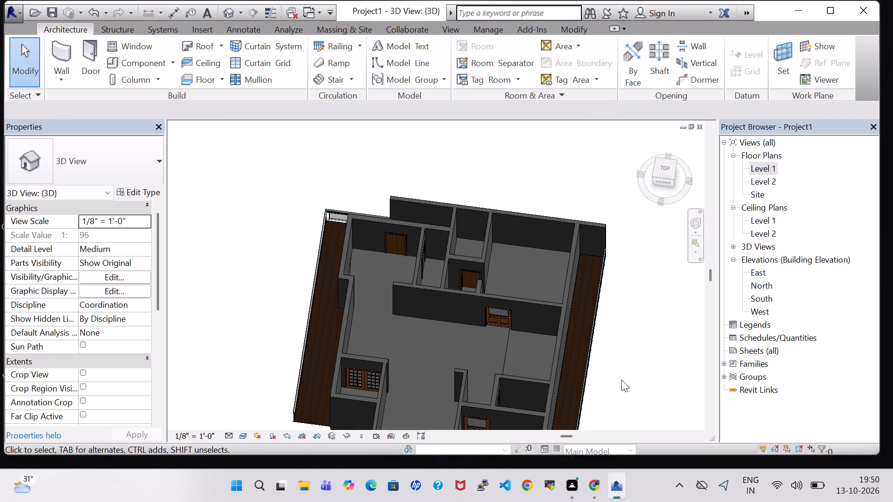
pyautogui.keyDown('shift'); pyautogui.moveTo(608, 391); pyautogui.dragTo(627, 270, button='middle'); pyautogui.keyUp('shift')
pyautogui.keyDown('shift'); pyautogui.scroll(-1, 608, 391); pyautogui.keyUp('shift')
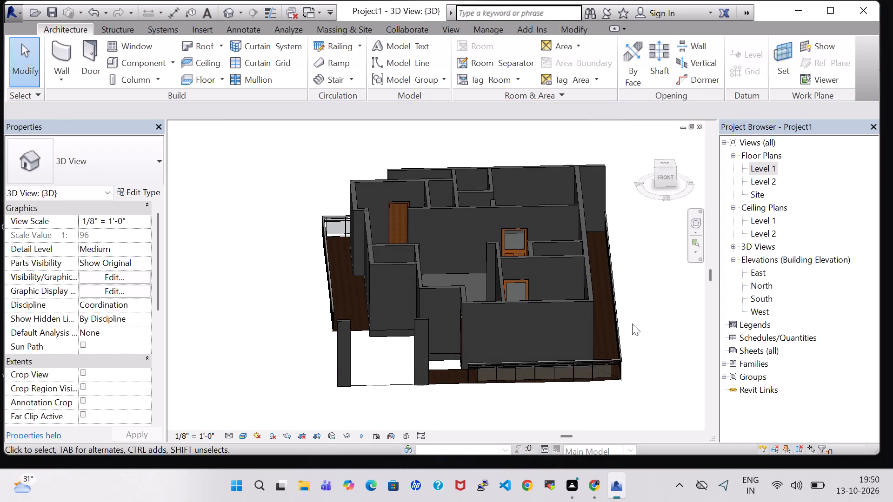
pyautogui.keyDown('shift'); pyautogui.moveTo(632, 324); pyautogui.dragTo(625, 310, button='middle'); pyautogui.keyUp('shift')
pyautogui.moveTo(619, 312); pyautogui.dragTo(630, 321, button='middle')
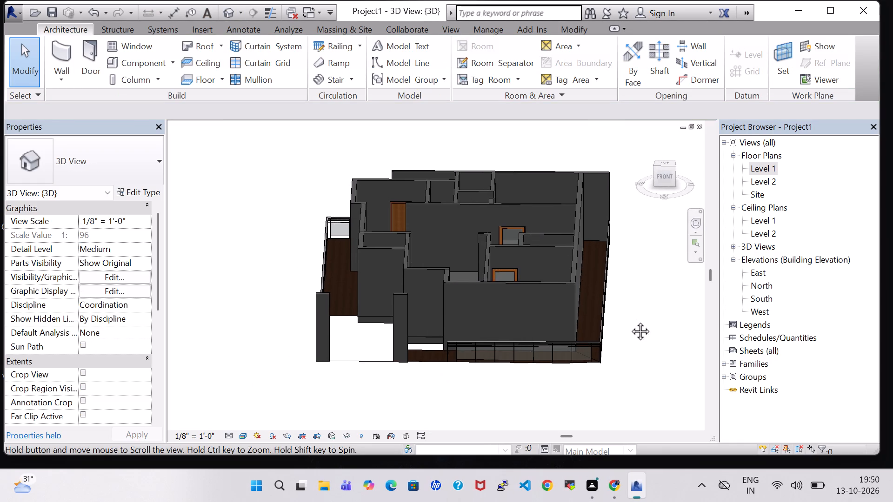
pyautogui.moveTo(630, 321); pyautogui.dragTo(633, 344, button='middle')
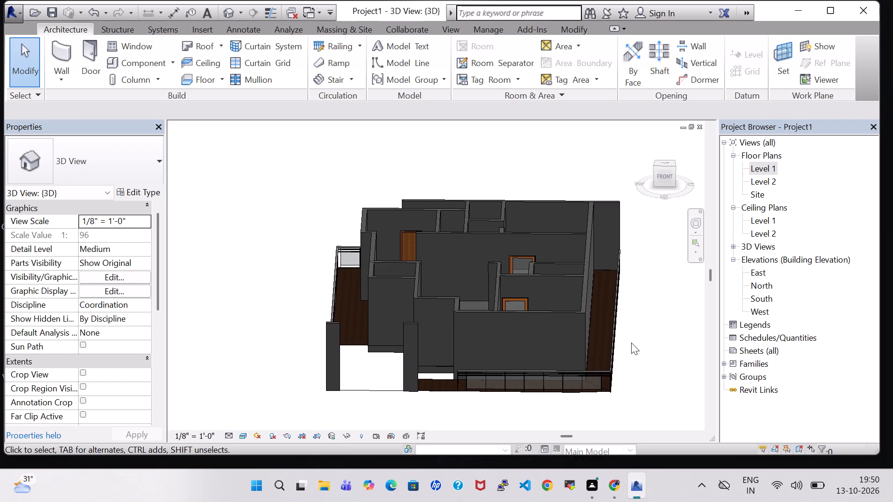
pyautogui.keyDown('shift'); pyautogui.moveTo(642, 319); pyautogui.dragTo(653, 401, button='middle'); pyautogui.keyUp('shift')
pyautogui.keyDown('shift'); pyautogui.scroll(-1, 642, 319); pyautogui.keyUp('shift')
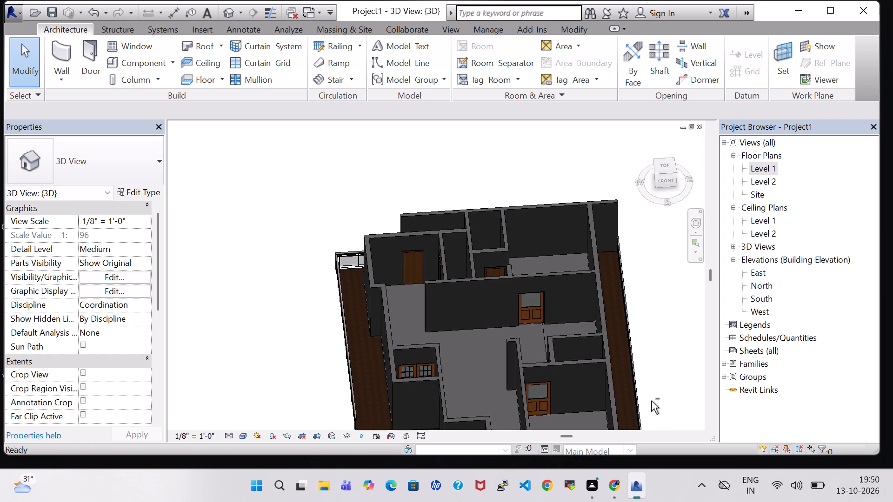
pyautogui.moveTo(642, 364); pyautogui.dragTo(546, 275, button='middle')
pyautogui.keyDown('shift'); pyautogui.moveTo(560, 296); pyautogui.dragTo(607, 303, button='middle'); pyautogui.keyUp('shift')
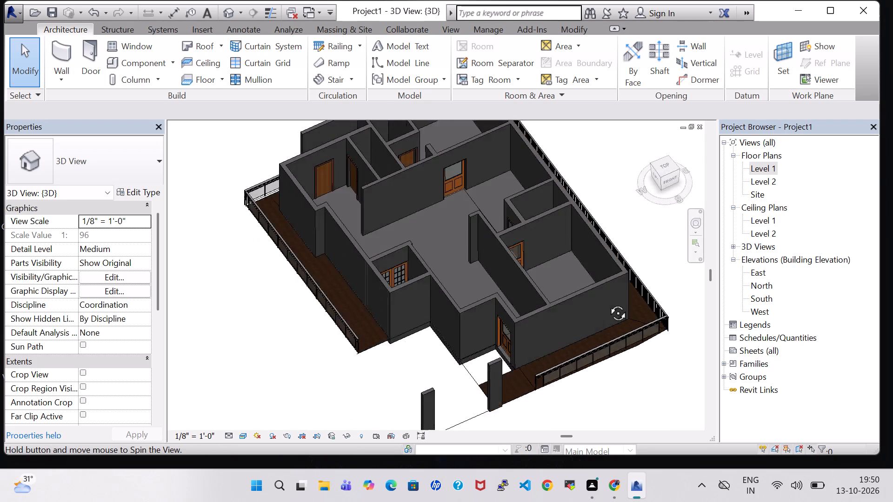
pyautogui.keyDown('shift'); pyautogui.moveTo(607, 303); pyautogui.dragTo(606, 309, button='middle'); pyautogui.keyUp('shift')
pyautogui.keyDown('shift'); pyautogui.moveTo(630, 394); pyautogui.dragTo(589, 347, button='middle'); pyautogui.keyUp('shift')
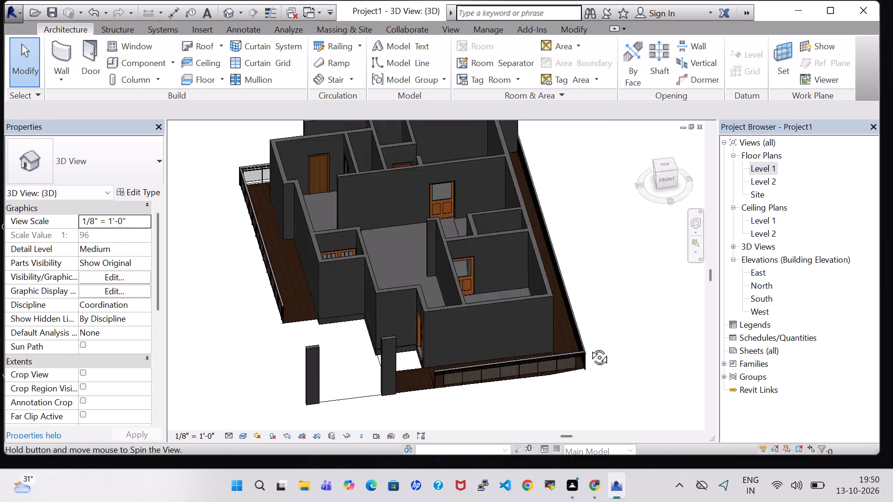
pyautogui.keyDown('shift'); pyautogui.moveTo(589, 347); pyautogui.dragTo(582, 326, button='middle'); pyautogui.keyUp('shift')
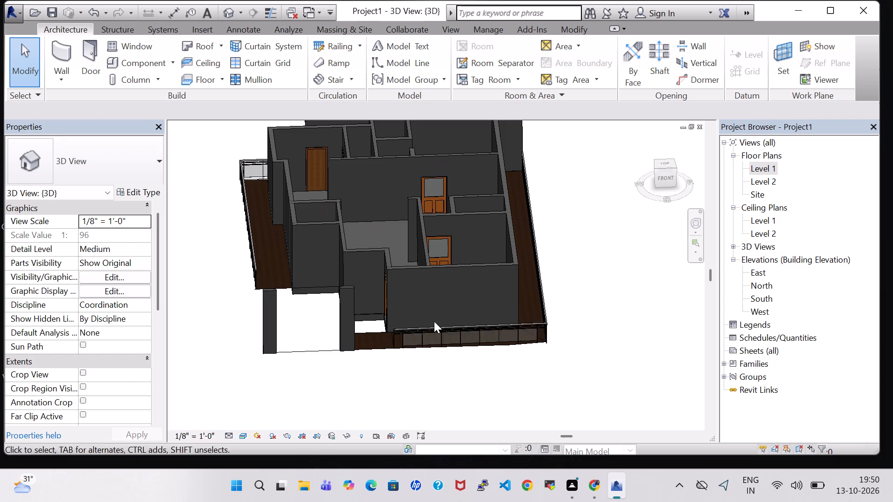
pyautogui.keyDown('shift'); pyautogui.moveTo(353, 371); pyautogui.dragTo(593, 358, button='middle'); pyautogui.keyUp('shift')
pyautogui.keyDown('shift'); pyautogui.moveTo(561, 191); pyautogui.dragTo(530, 196, button='middle'); pyautogui.keyUp('shift')
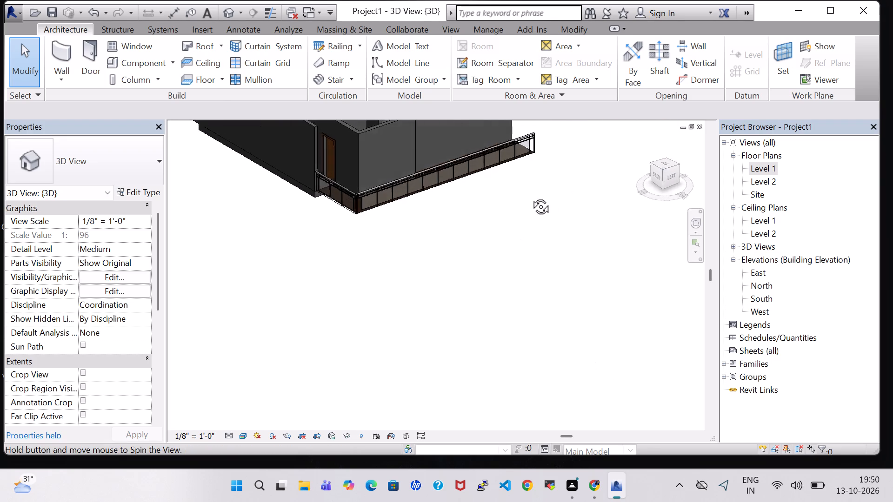
pyautogui.keyDown('shift'); pyautogui.moveTo(530, 196); pyautogui.dragTo(494, 198, button='middle'); pyautogui.keyUp('shift')
pyautogui.moveTo(539, 251); pyautogui.dragTo(326, 332, button='middle')
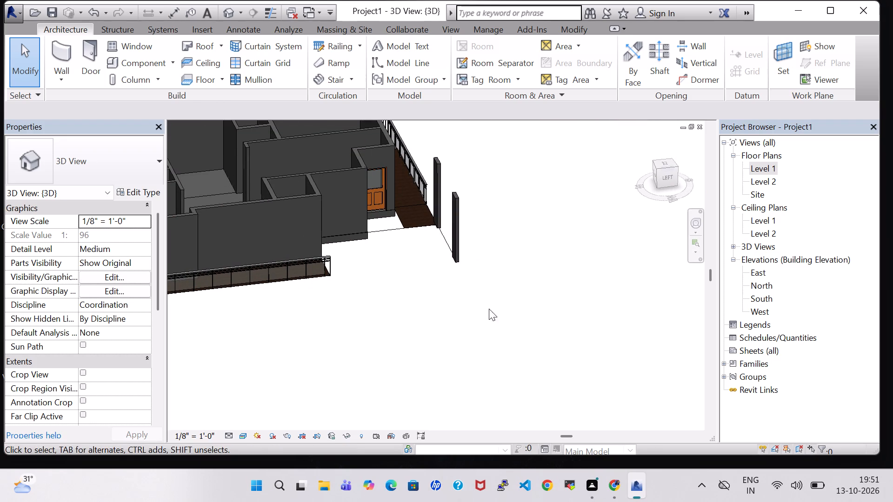
pyautogui.keyDown('shift'); pyautogui.moveTo(534, 304); pyautogui.dragTo(367, 332, button='middle'); pyautogui.keyUp('shift')
pyautogui.moveTo(360, 291); pyautogui.dragTo(551, 216, button='middle')
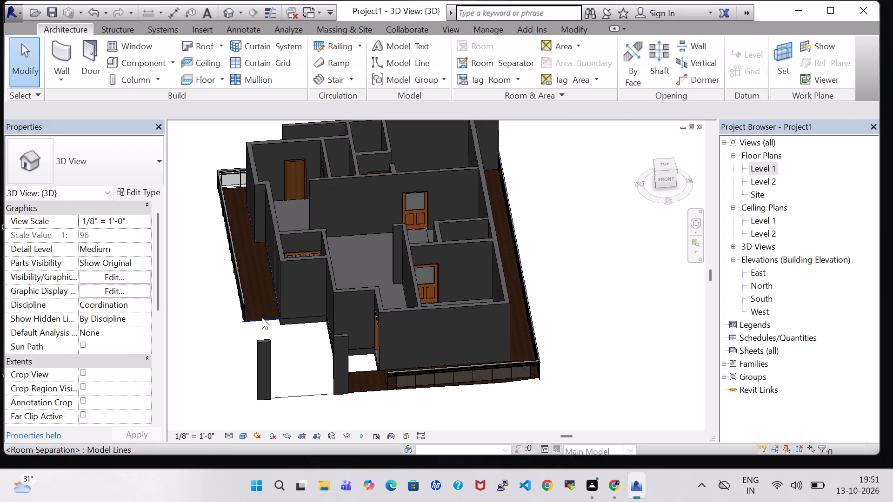
# Select the topography strip along the building's west side and open its surface for editing.
pyautogui.click(259, 287)
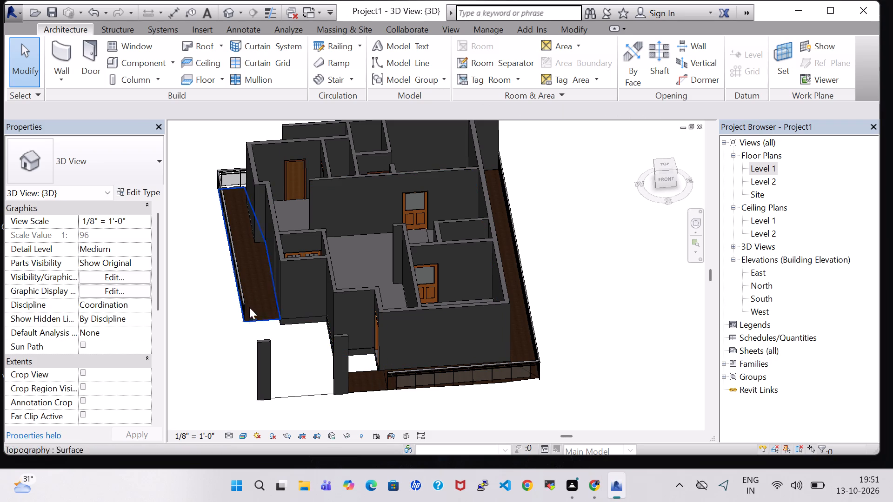
pyautogui.click(268, 280)
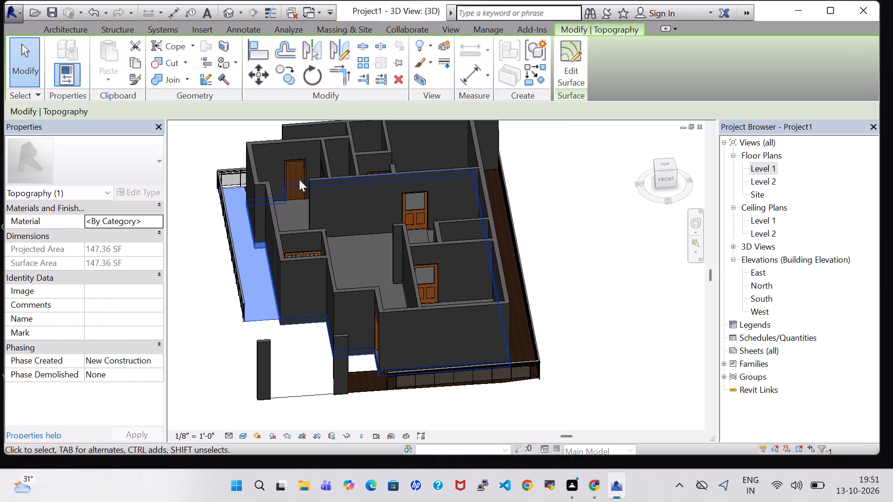
pyautogui.click(573, 69)
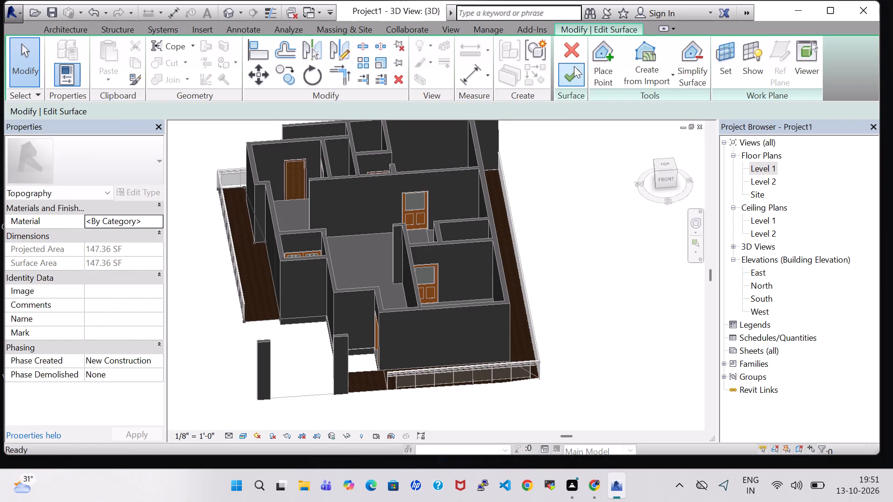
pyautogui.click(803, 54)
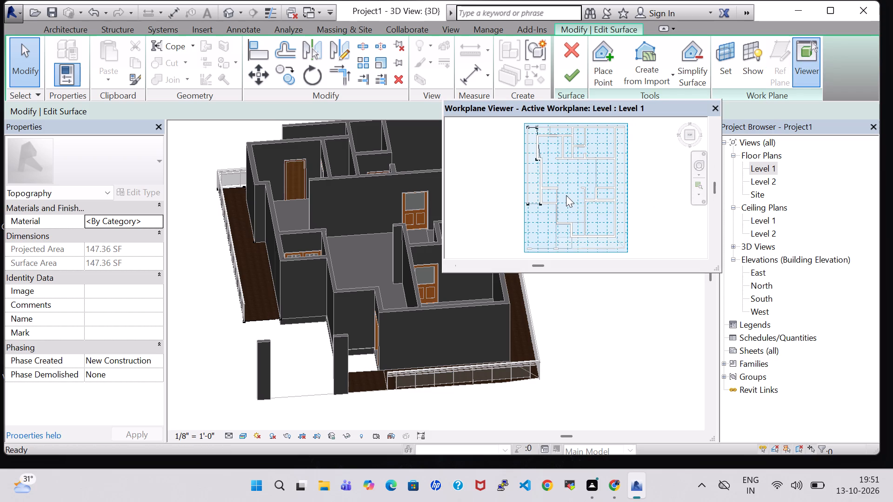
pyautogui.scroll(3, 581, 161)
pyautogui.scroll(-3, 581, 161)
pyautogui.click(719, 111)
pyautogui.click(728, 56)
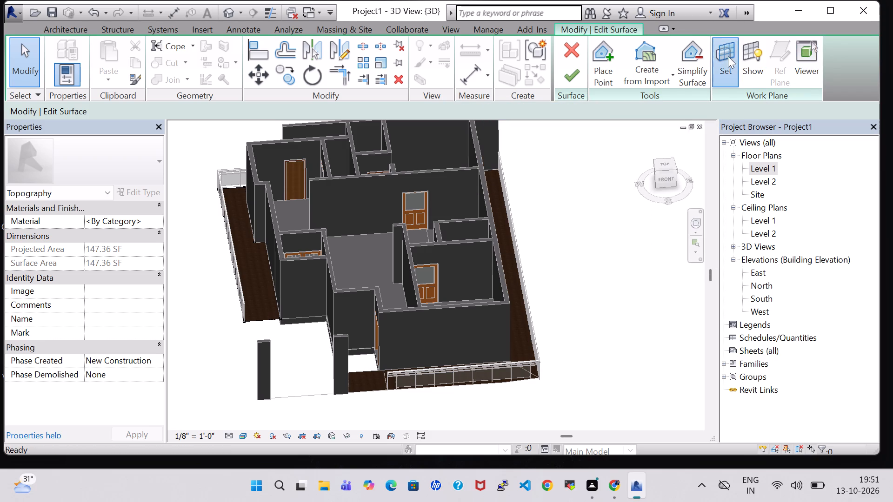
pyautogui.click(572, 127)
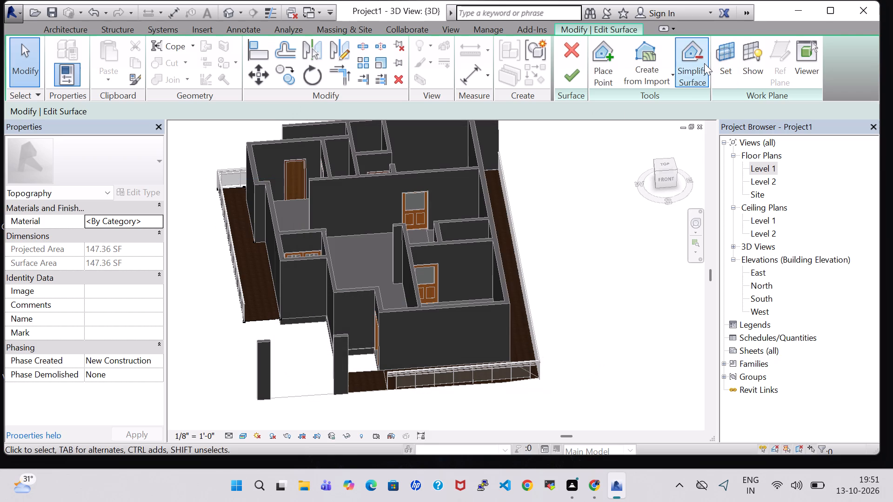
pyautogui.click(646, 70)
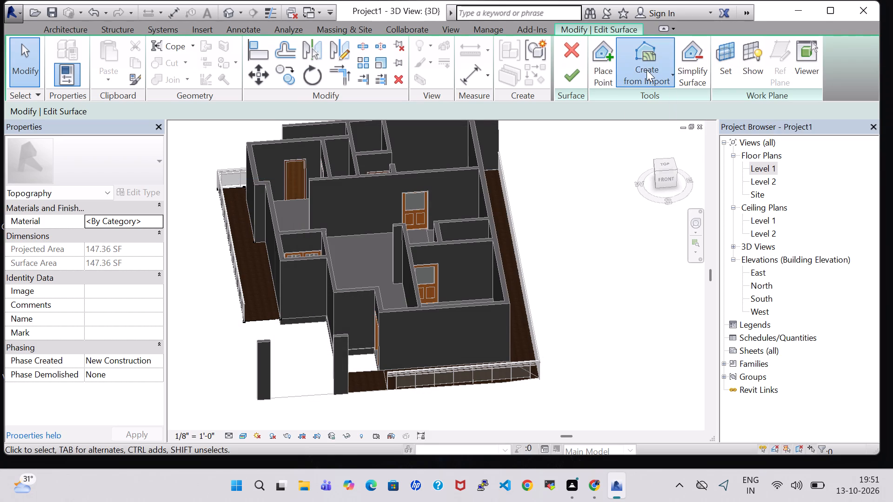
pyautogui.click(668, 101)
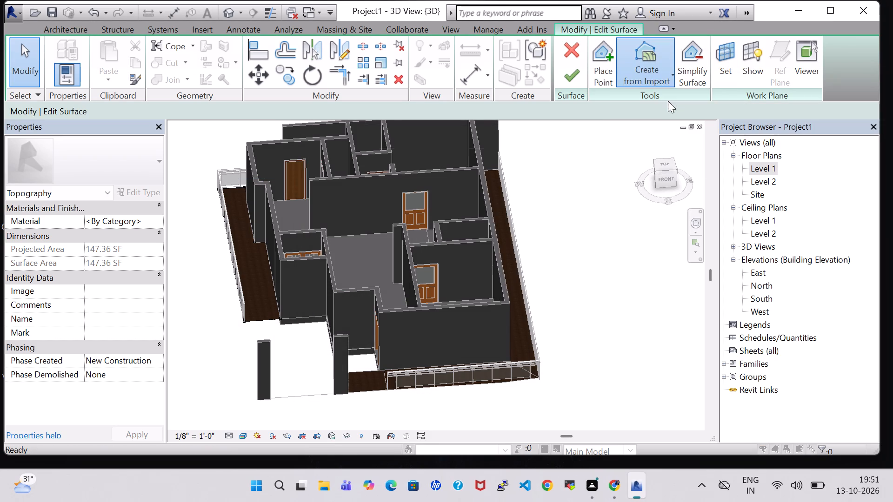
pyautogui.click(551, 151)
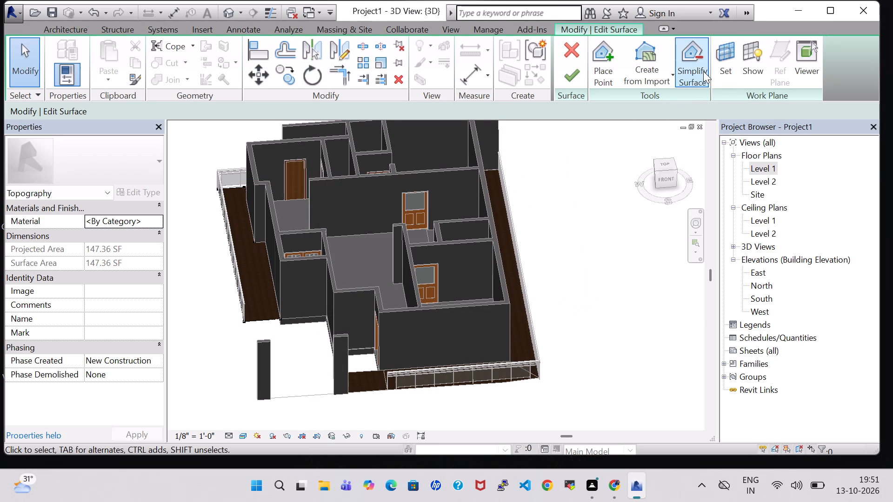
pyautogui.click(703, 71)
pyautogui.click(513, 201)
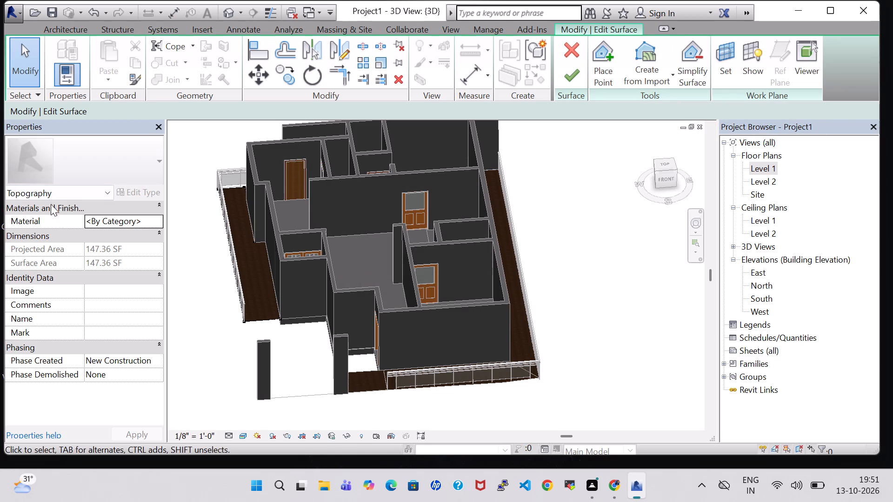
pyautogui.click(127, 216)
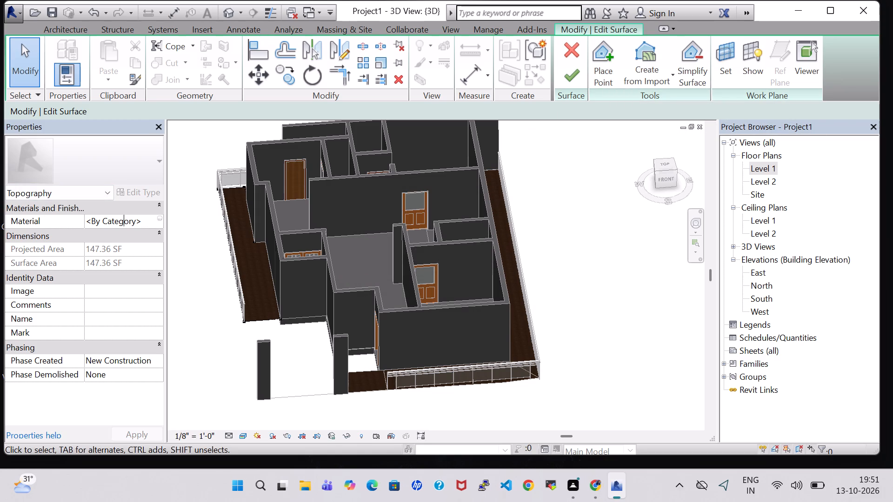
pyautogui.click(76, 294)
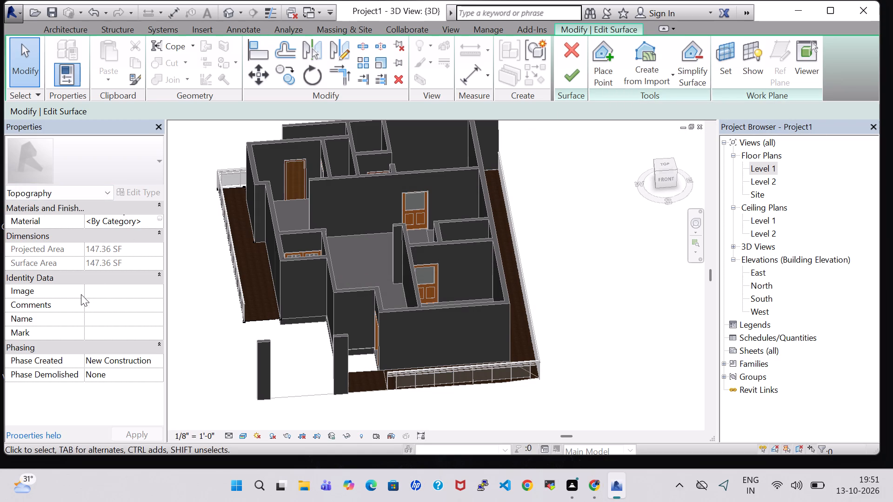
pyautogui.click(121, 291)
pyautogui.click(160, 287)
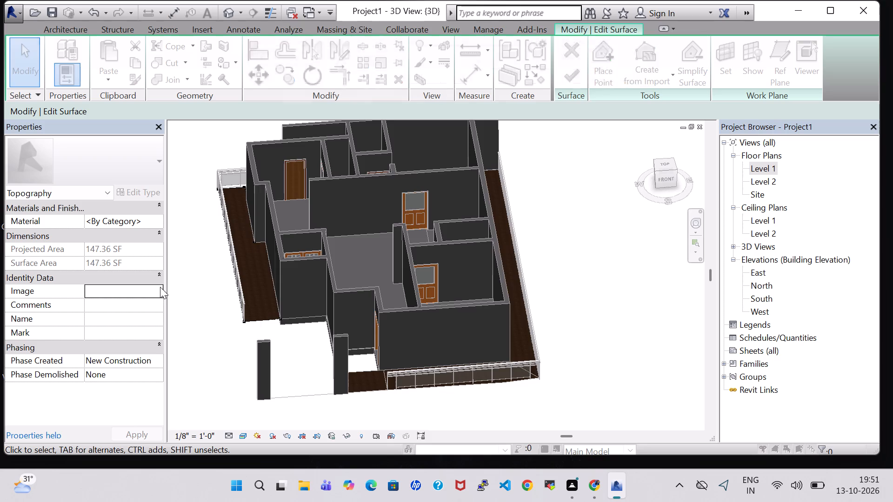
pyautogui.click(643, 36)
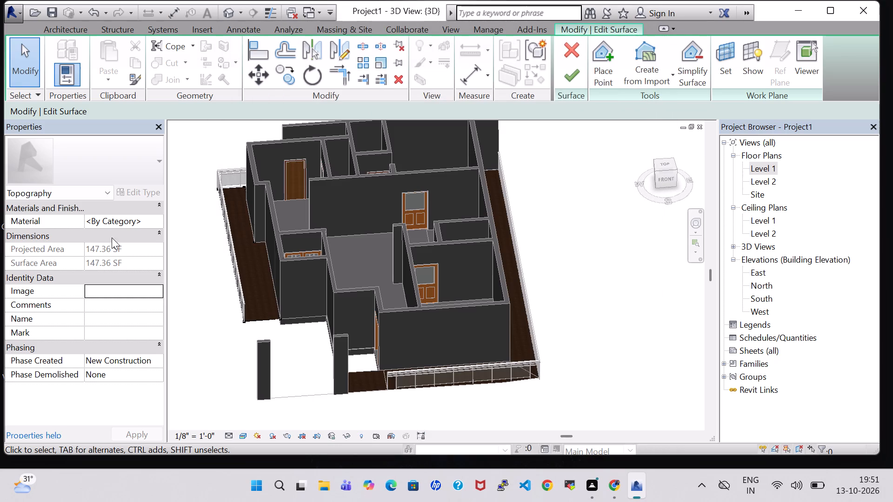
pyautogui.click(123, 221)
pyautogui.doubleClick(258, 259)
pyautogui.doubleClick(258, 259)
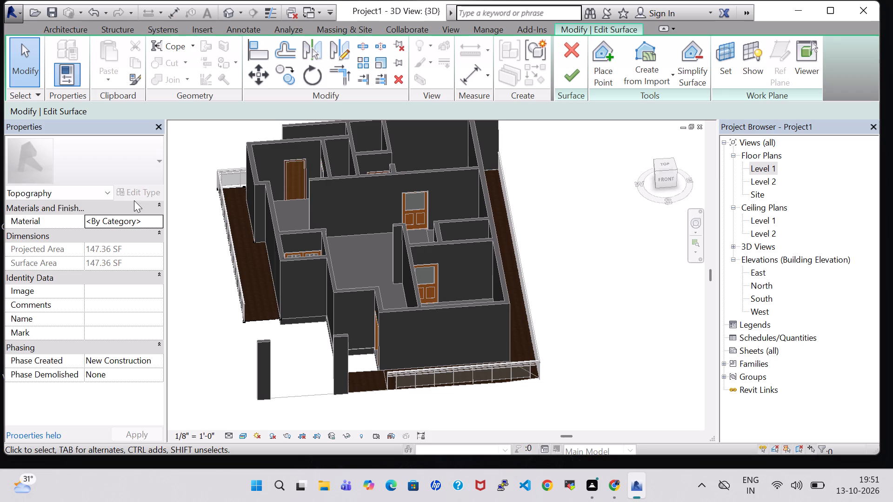
# Assign the Analytical Floor Surface material with shading color RGB 0 255 0 to the west topography strip and finish the surface edit.
pyautogui.click(106, 191)
pyautogui.click(147, 219)
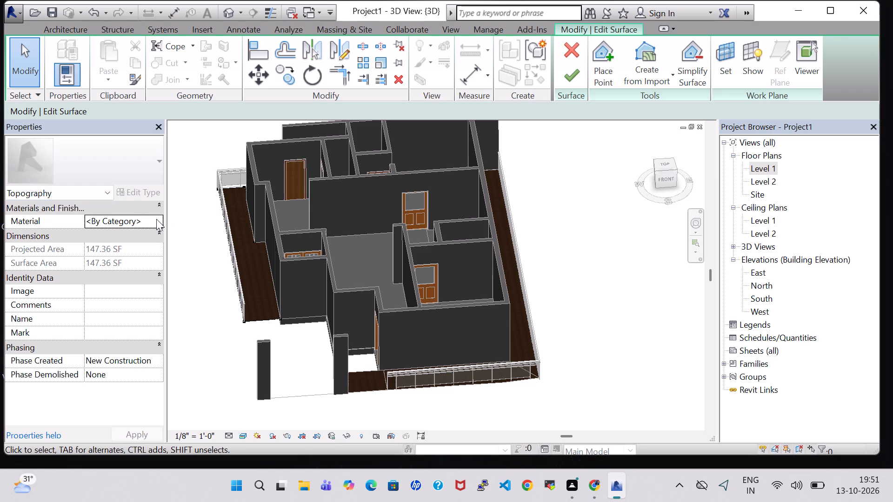
pyautogui.click(153, 219)
pyautogui.click(160, 218)
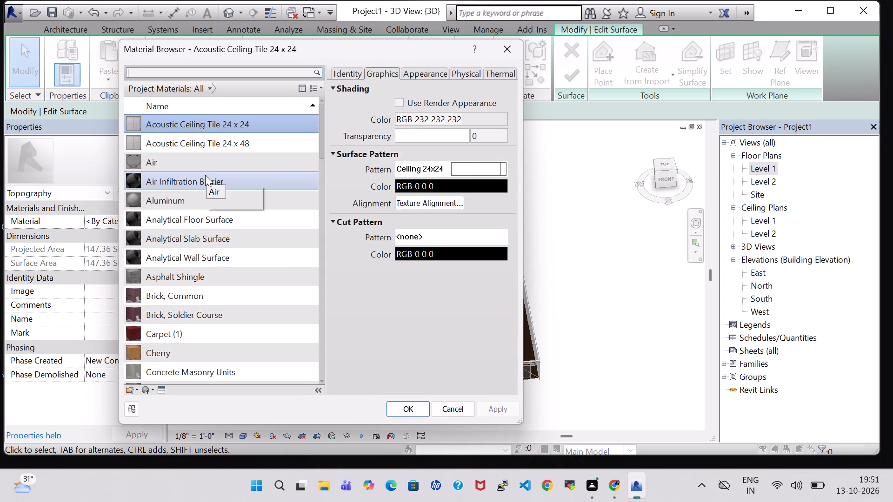
pyautogui.click(210, 216)
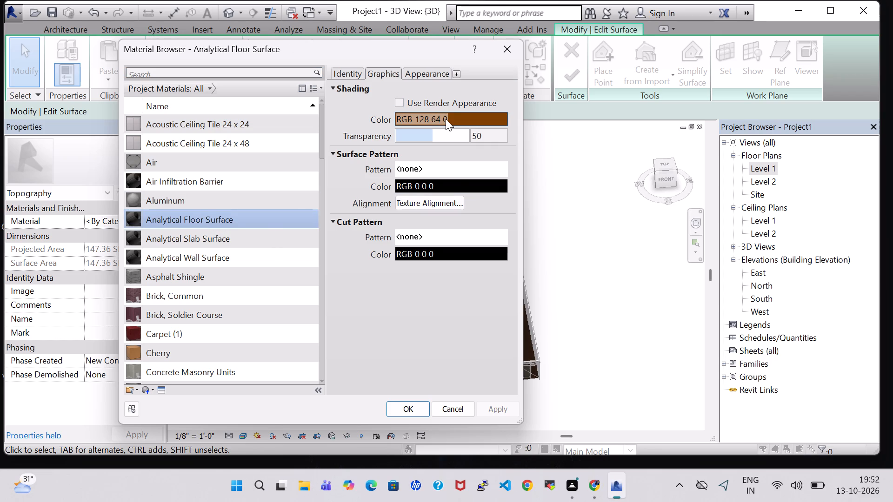
pyautogui.click(446, 119)
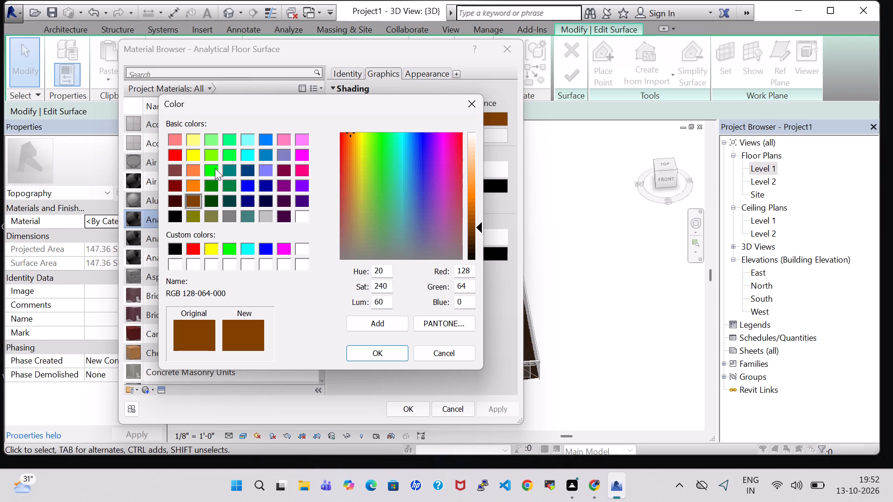
pyautogui.click(215, 168)
pyautogui.click(367, 358)
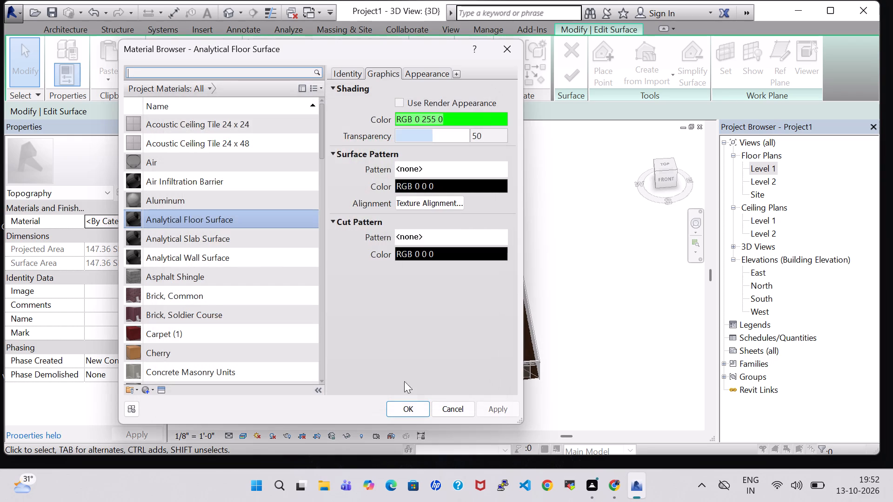
pyautogui.click(504, 414)
pyautogui.click(399, 406)
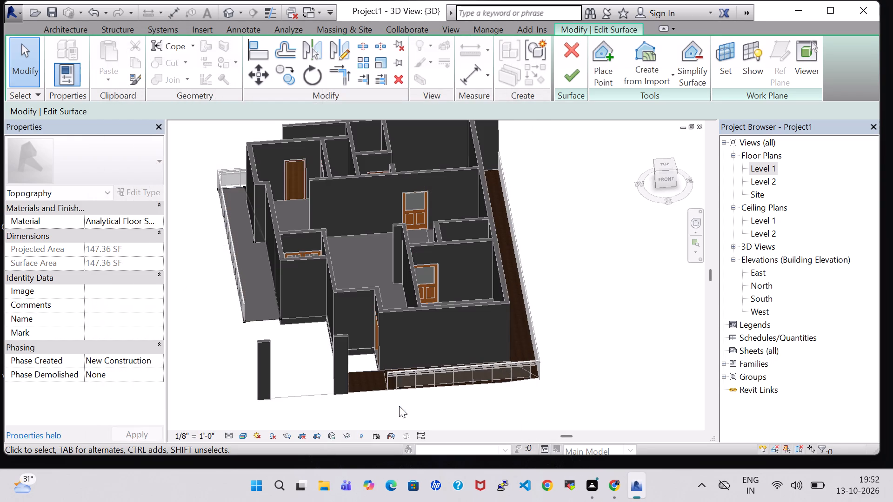
pyautogui.click(566, 69)
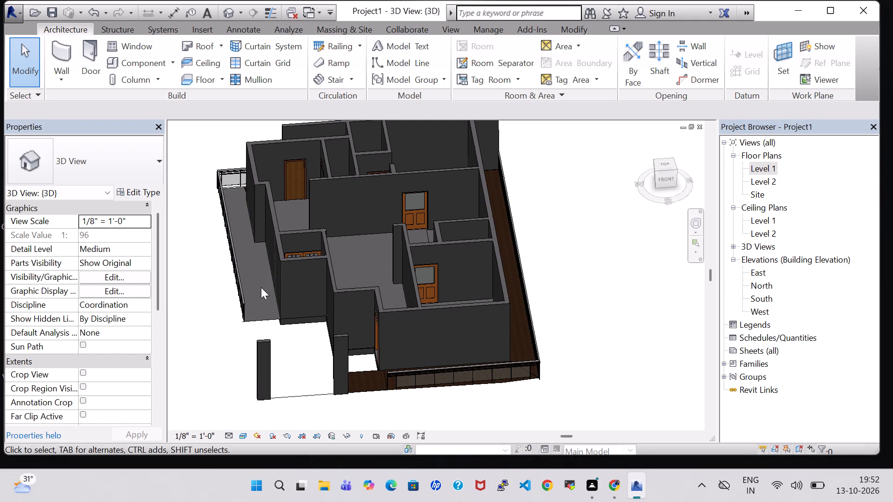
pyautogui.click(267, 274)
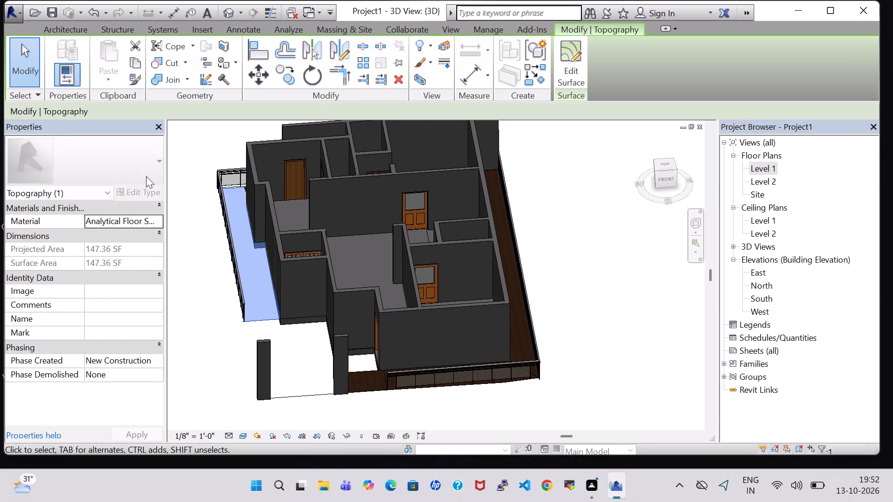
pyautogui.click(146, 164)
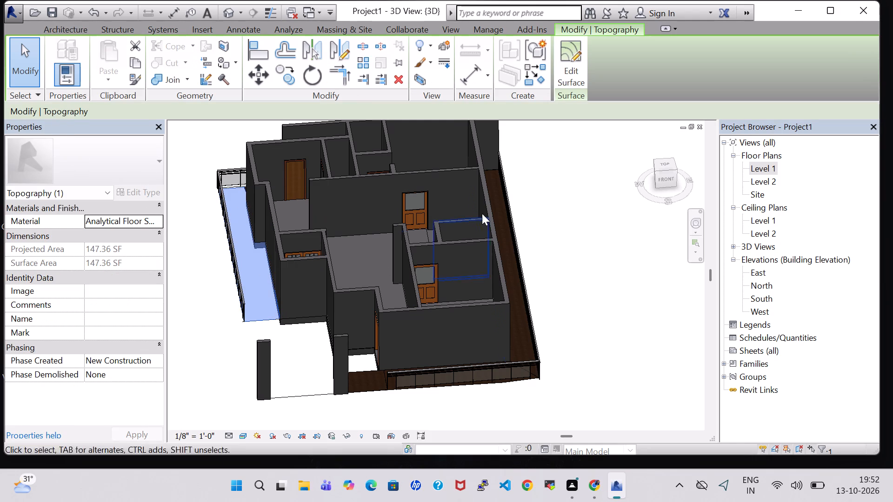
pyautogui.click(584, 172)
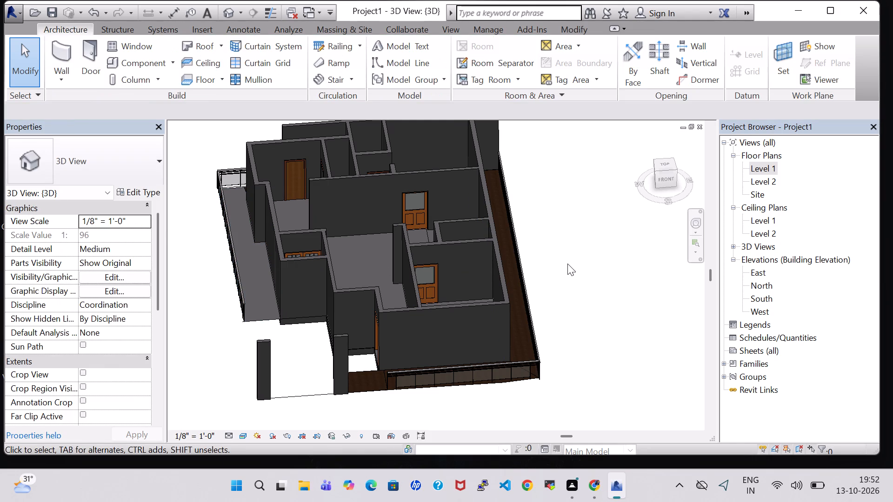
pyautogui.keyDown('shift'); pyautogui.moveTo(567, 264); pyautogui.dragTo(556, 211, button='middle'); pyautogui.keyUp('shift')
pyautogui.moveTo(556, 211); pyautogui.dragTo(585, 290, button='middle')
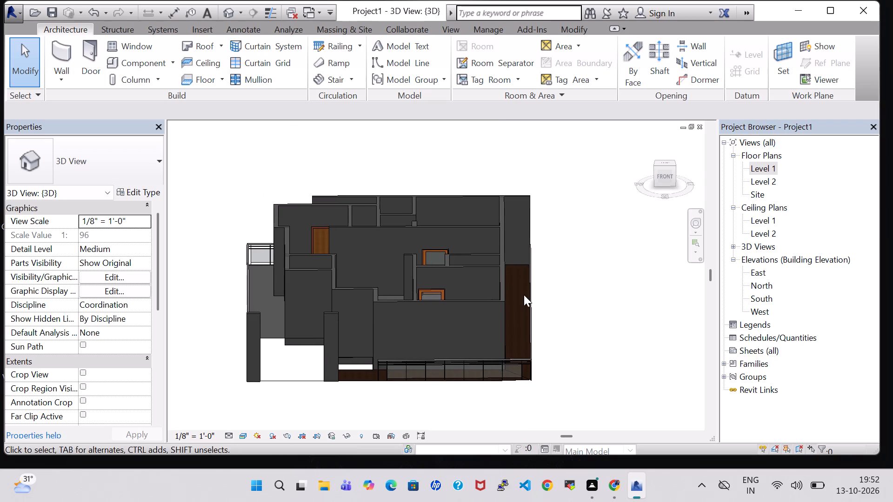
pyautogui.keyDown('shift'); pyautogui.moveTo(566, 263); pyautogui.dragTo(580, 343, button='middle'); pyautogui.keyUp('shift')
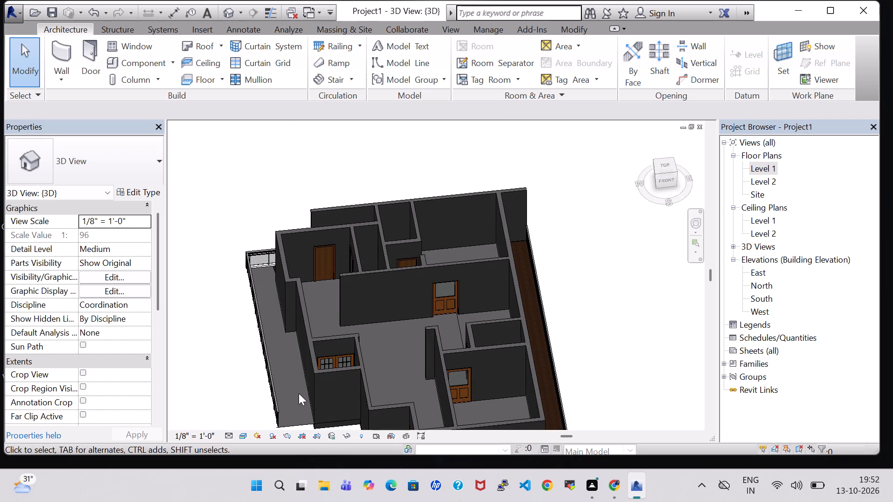
# Choose Default Mass Zone as the west topography strip's material and set its shading color to RGB 0 255 0.
pyautogui.click(306, 404)
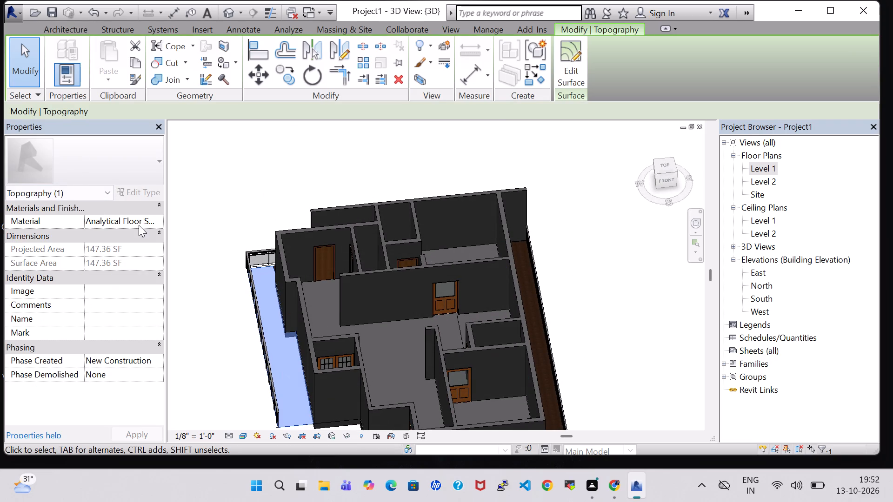
pyautogui.click(139, 225)
pyautogui.click(158, 216)
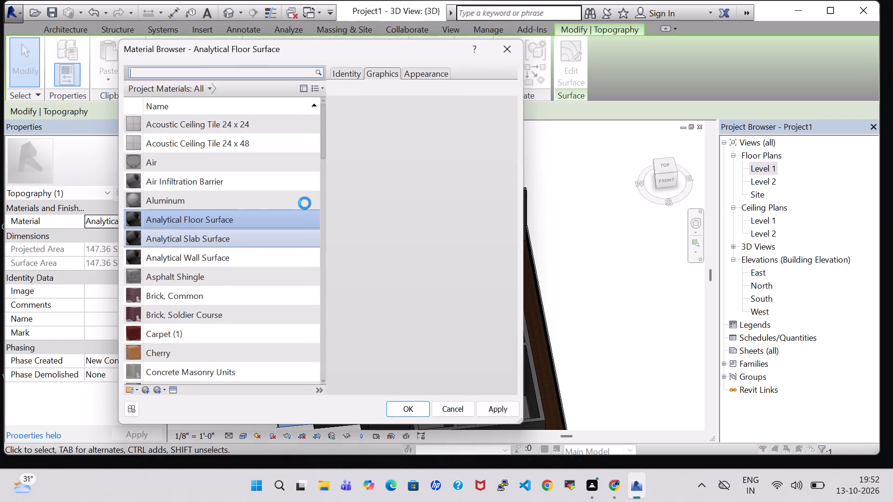
pyautogui.scroll(-6, 280, 318)
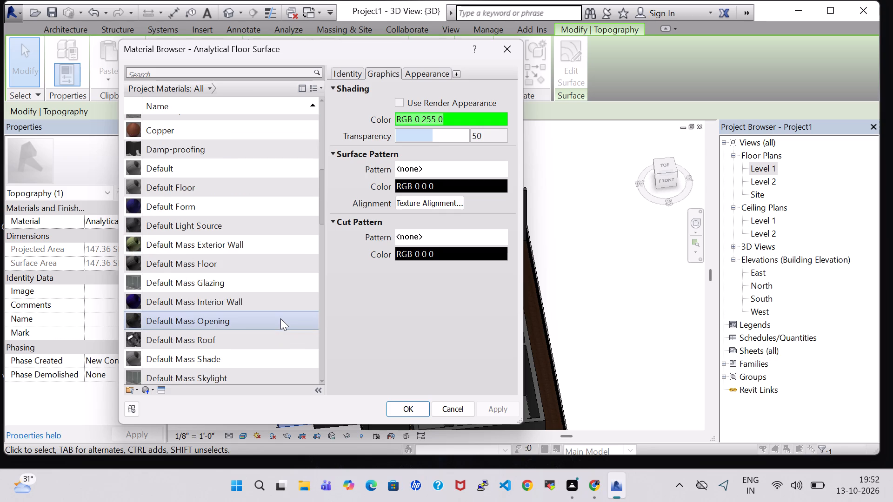
pyautogui.click(205, 244)
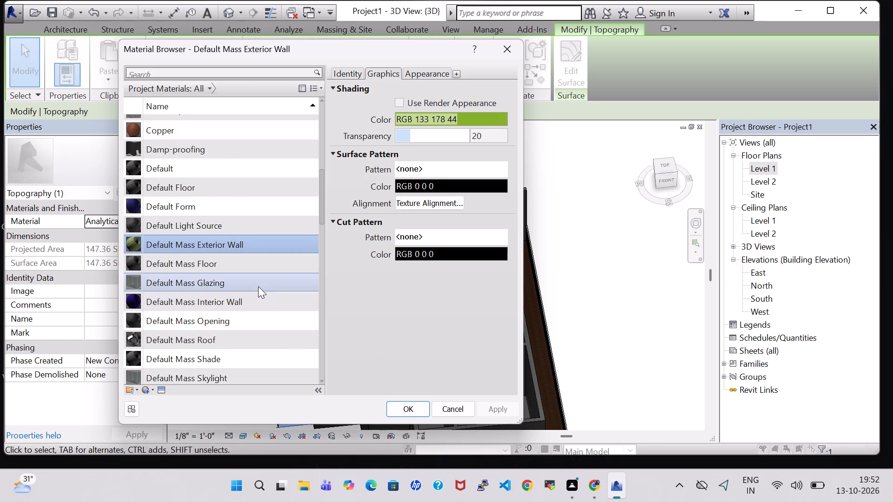
pyautogui.scroll(-3, 253, 284)
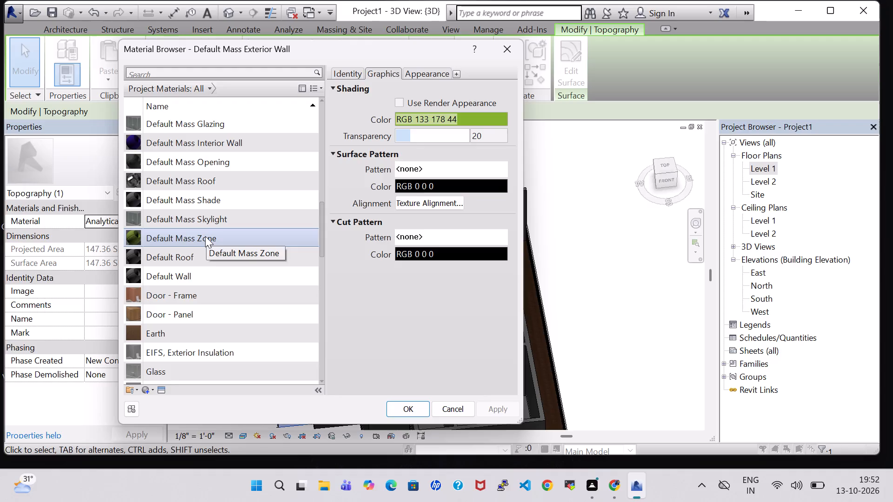
pyautogui.click(205, 236)
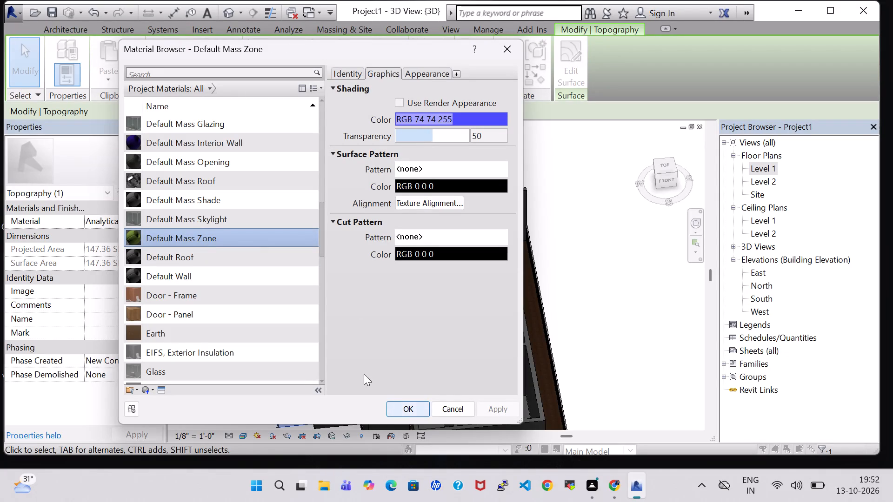
pyautogui.click(422, 114)
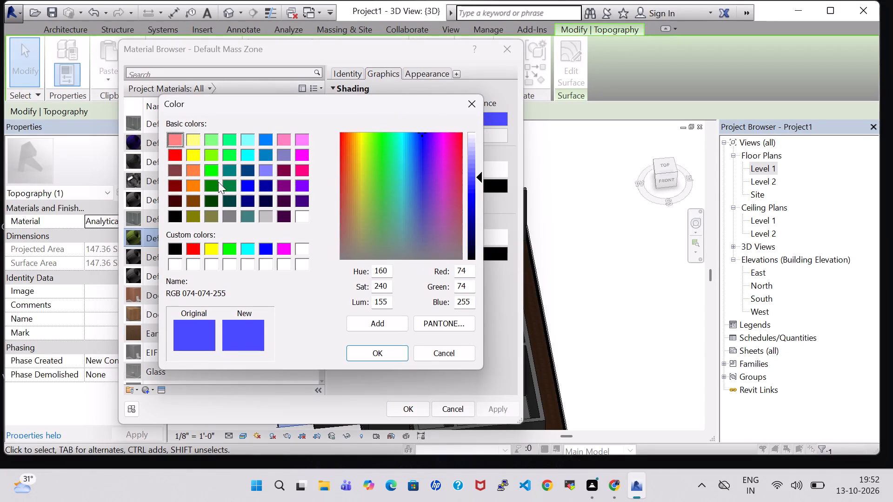
pyautogui.click(212, 172)
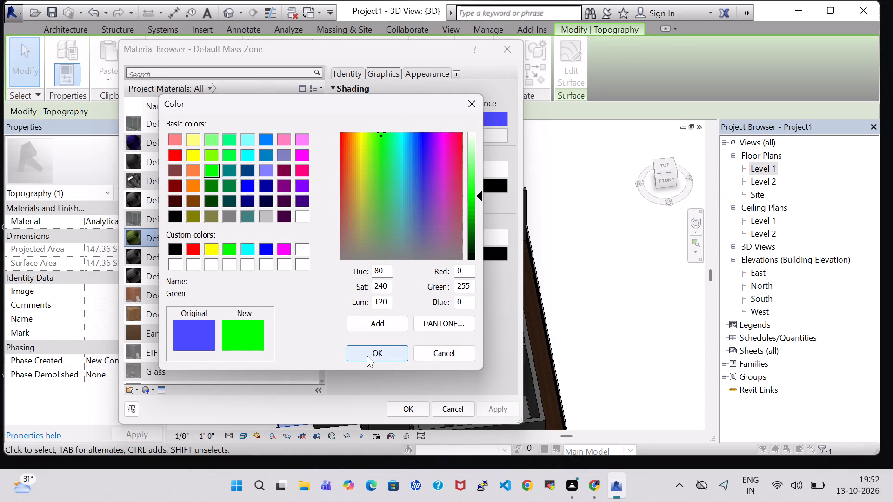
pyautogui.click(368, 352)
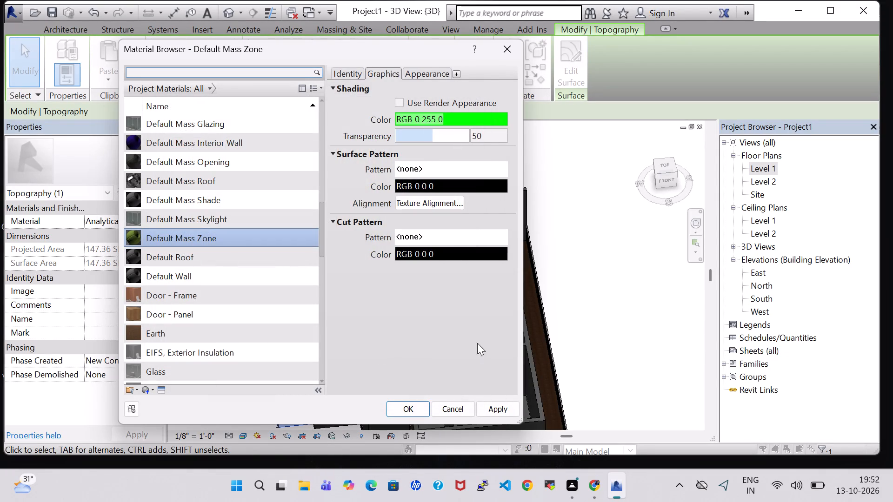
# Keep the surface pattern color black, check the appearance settings, and apply the Default Mass Zone material to the strip.
pyautogui.click(429, 185)
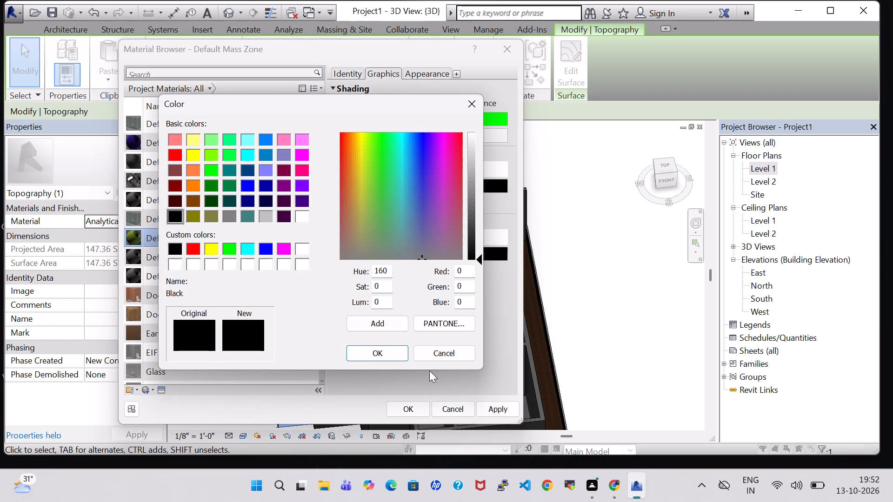
pyautogui.click(373, 353)
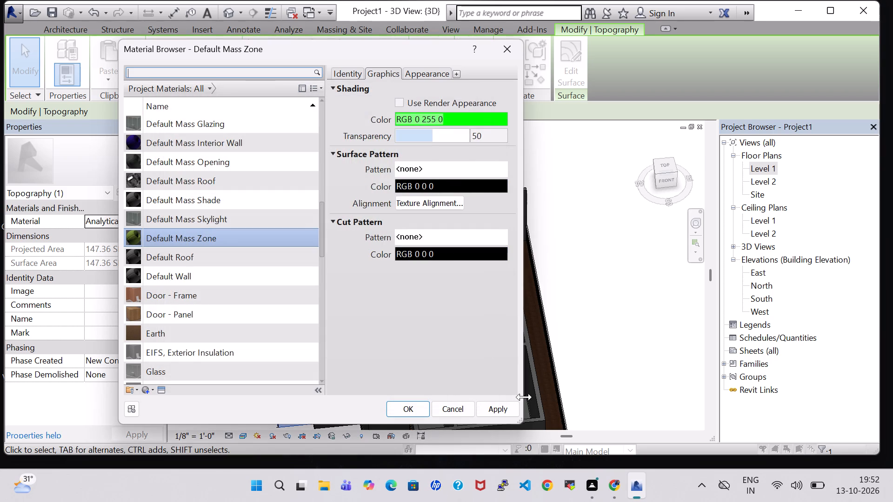
pyautogui.click(422, 75)
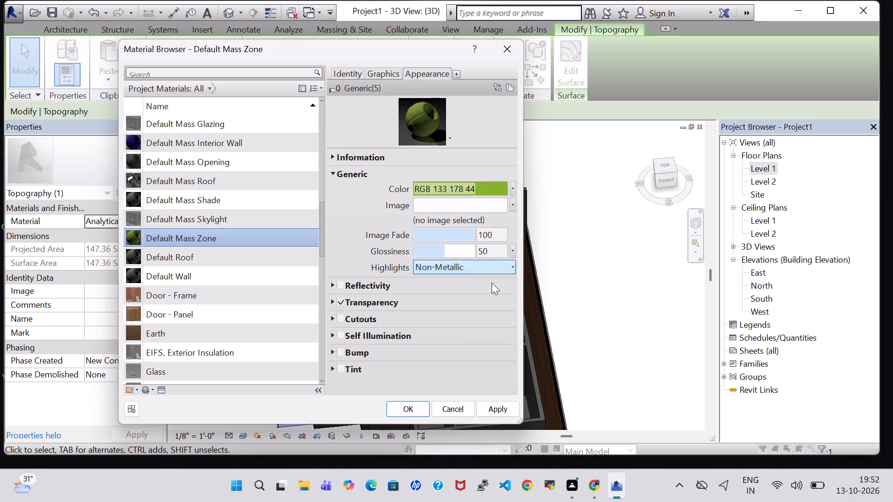
pyautogui.click(506, 407)
pyautogui.click(424, 404)
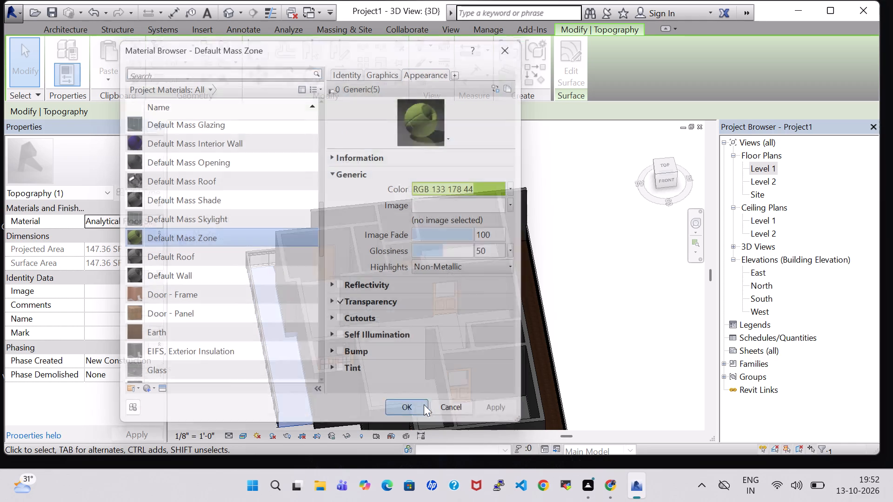
pyautogui.click(596, 290)
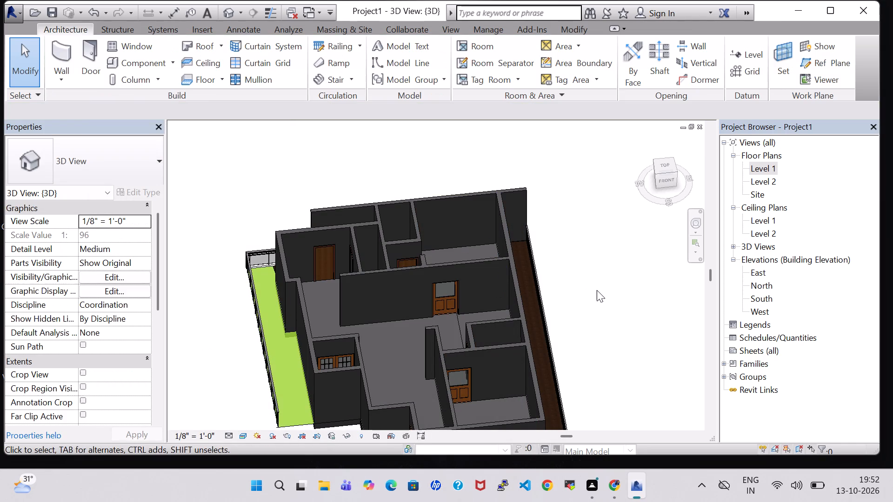
# Assign the Default Mass Zone material to the topography strip along the building's east side.
pyautogui.keyDown('shift'); pyautogui.moveTo(600, 305); pyautogui.dragTo(585, 245, button='middle'); pyautogui.keyUp('shift')
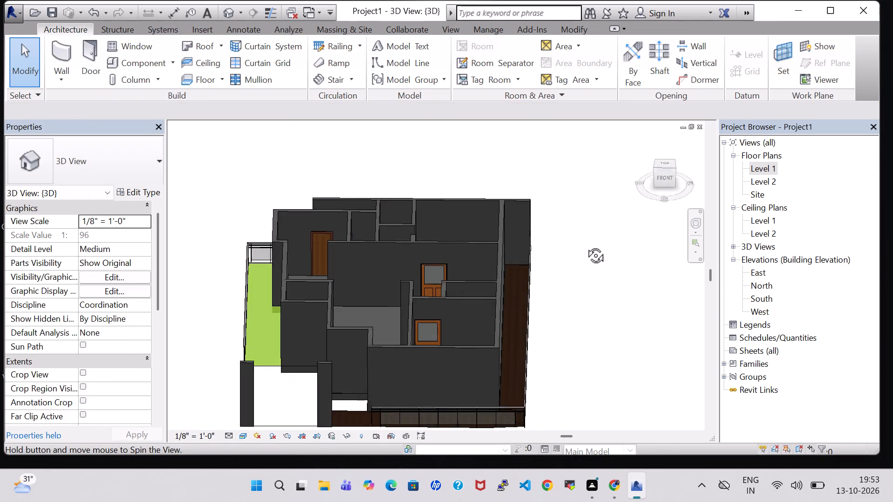
pyautogui.keyDown('shift'); pyautogui.moveTo(585, 245); pyautogui.dragTo(584, 239, button='middle'); pyautogui.keyUp('shift')
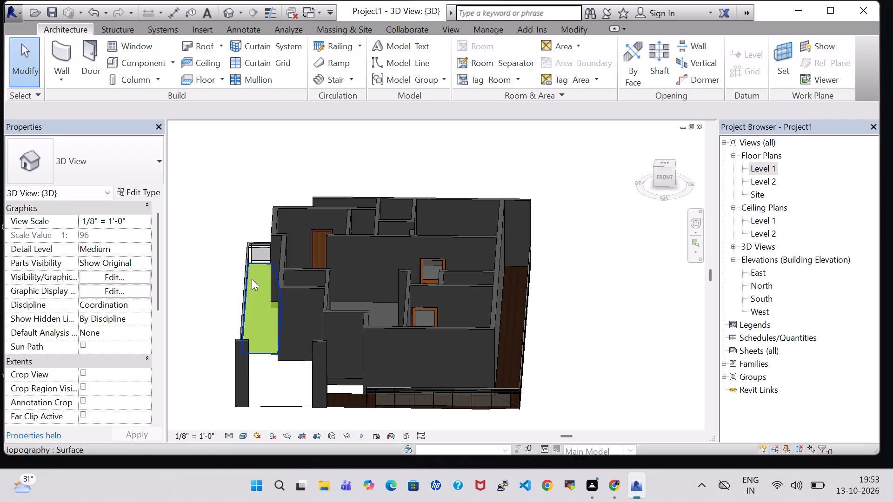
pyautogui.click(253, 277)
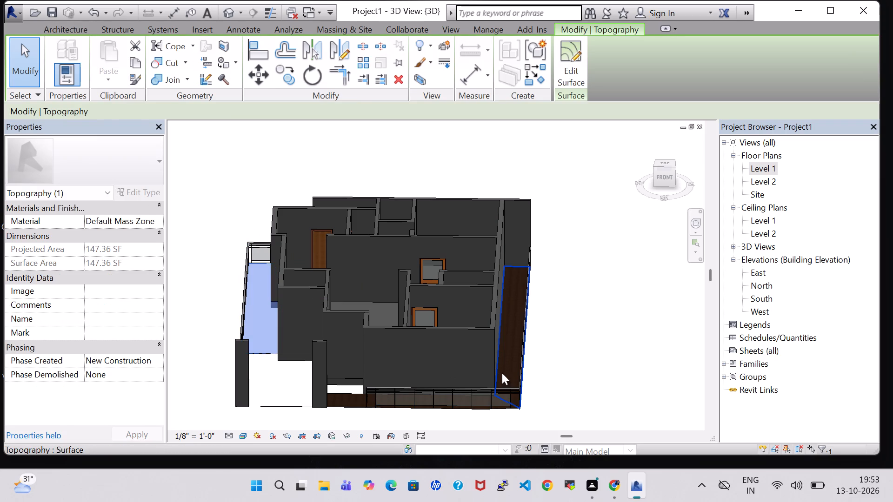
pyautogui.click(502, 373)
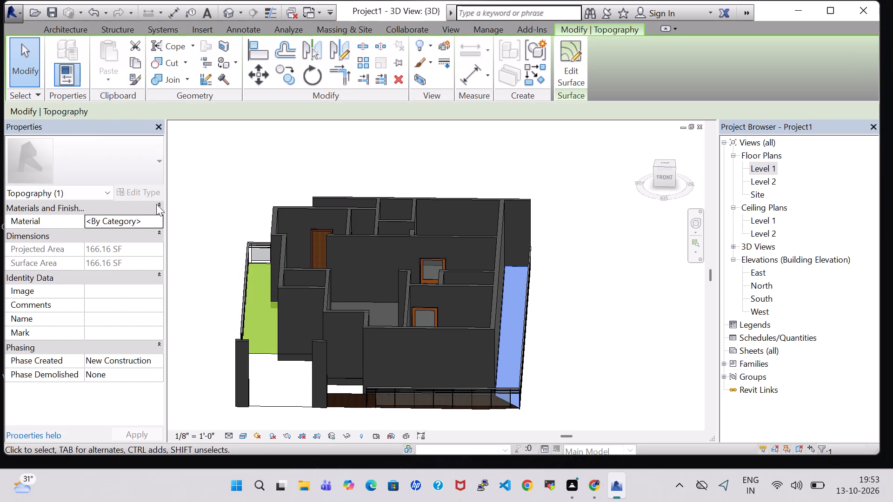
pyautogui.click(149, 220)
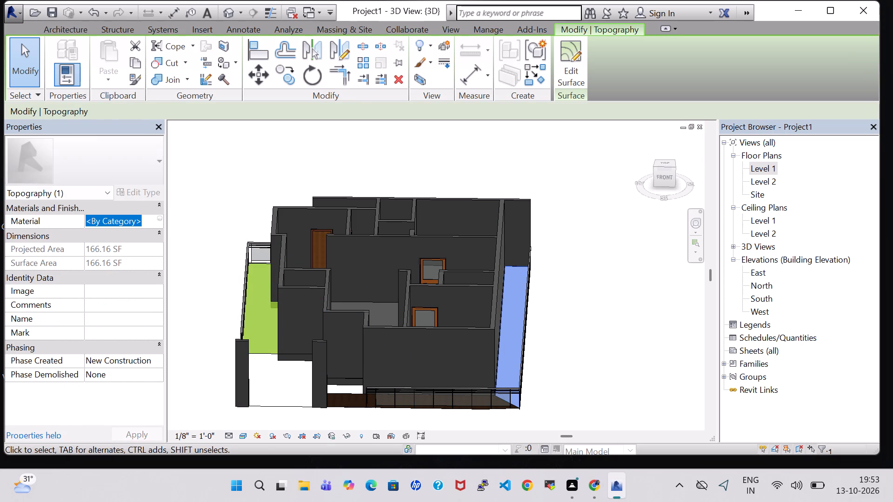
pyautogui.click(161, 218)
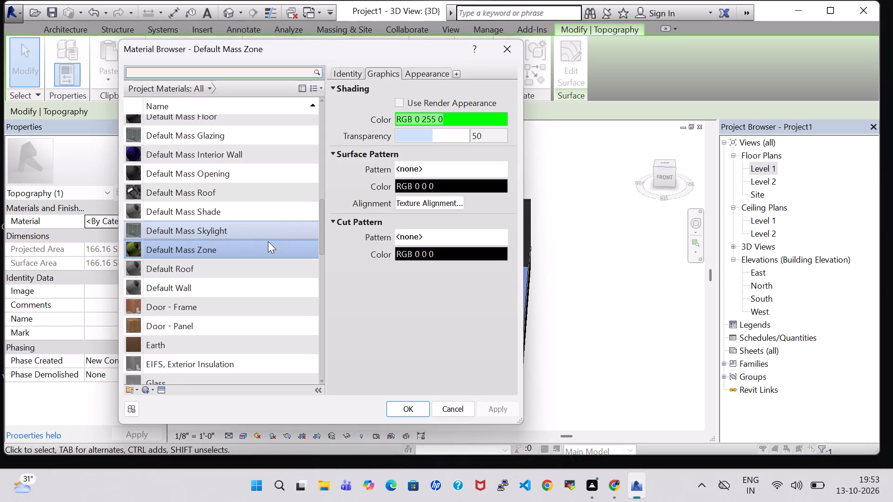
pyautogui.click(403, 412)
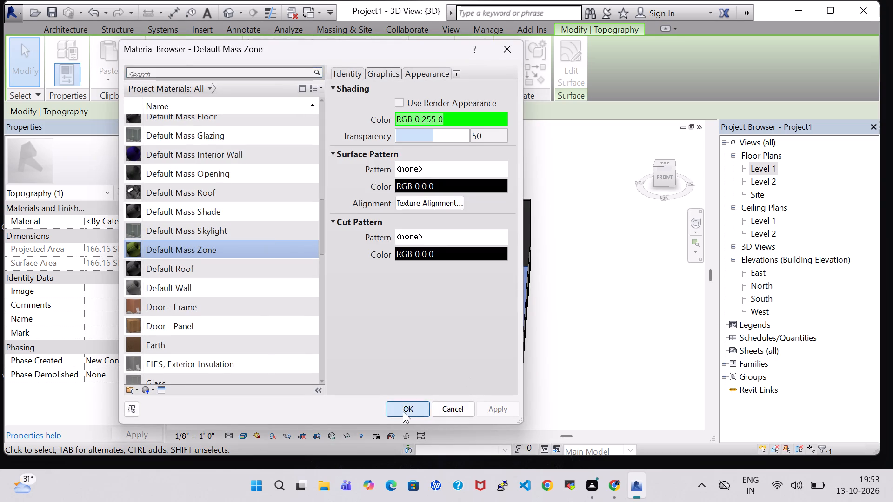
pyautogui.click(568, 382)
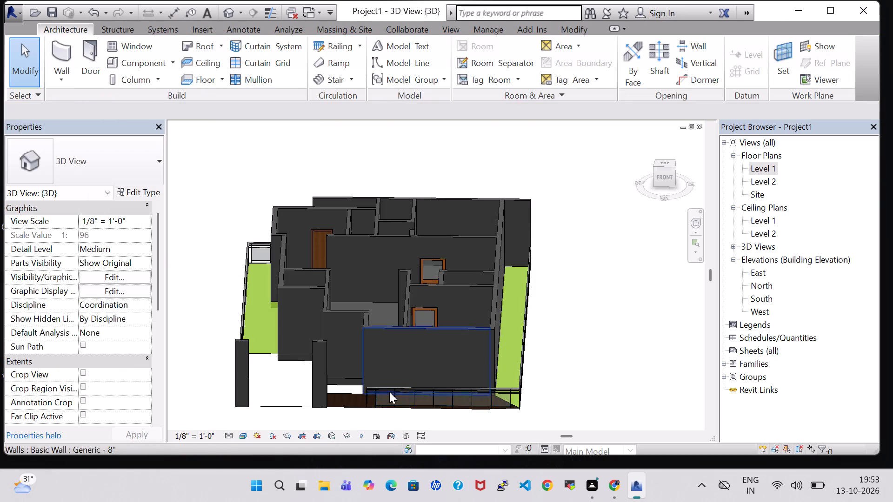
# Assign the Default Mass Zone material to the small front topography patch between the entrance pillar and the front railing.
pyautogui.click(350, 398)
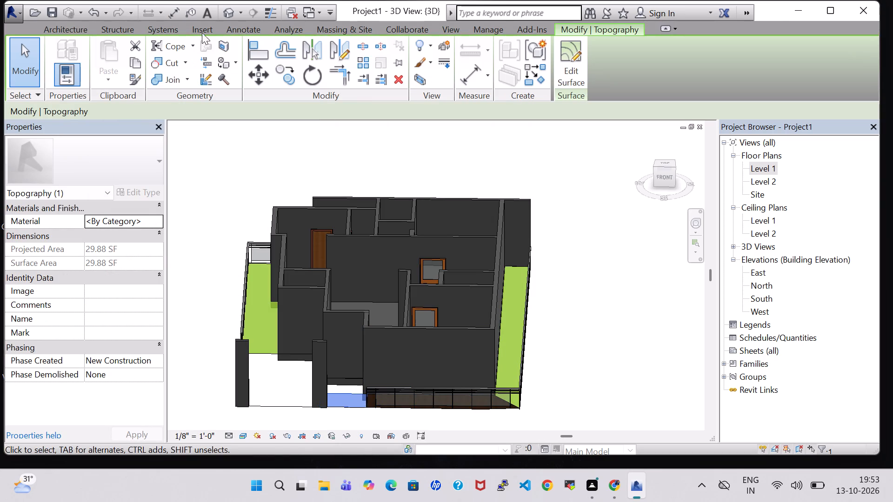
pyautogui.click(155, 221)
pyautogui.click(160, 216)
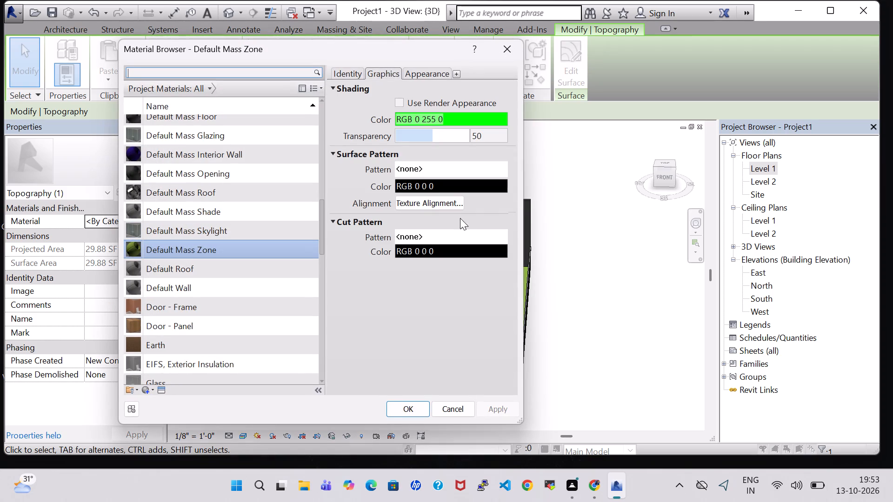
pyautogui.click(419, 414)
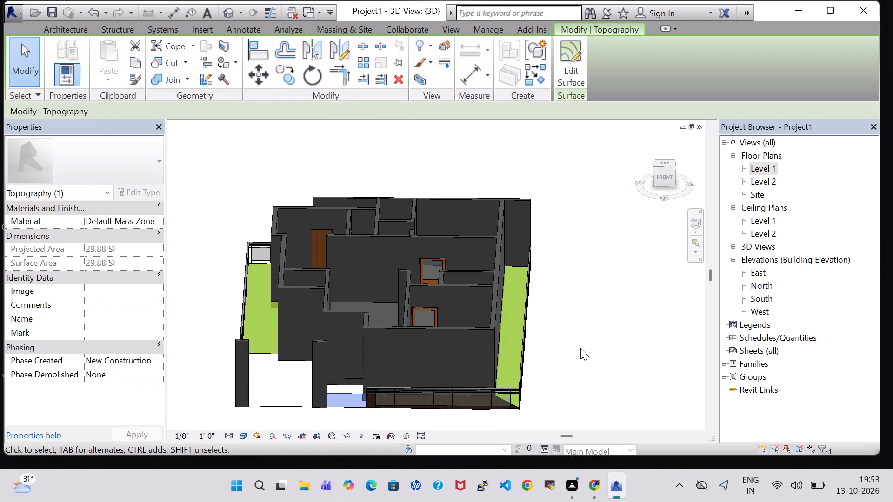
pyautogui.click(573, 338)
# Assign the Default Mass Zone material to the topography strip behind the front glass railing.
pyautogui.keyDown('shift'); pyautogui.moveTo(572, 310); pyautogui.dragTo(595, 371, button='middle'); pyautogui.keyUp('shift')
pyautogui.scroll(-1, 595, 361)
pyautogui.moveTo(595, 361); pyautogui.dragTo(514, 209, button='middle')
pyautogui.click(463, 296)
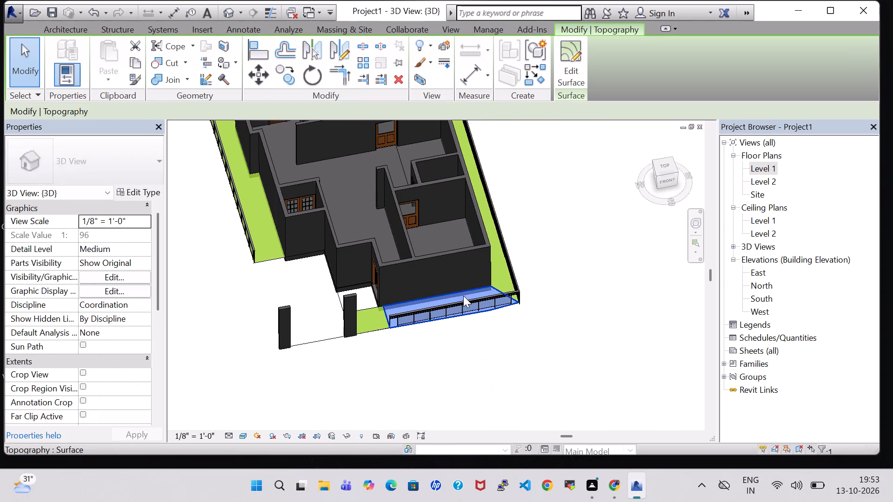
pyautogui.click(154, 220)
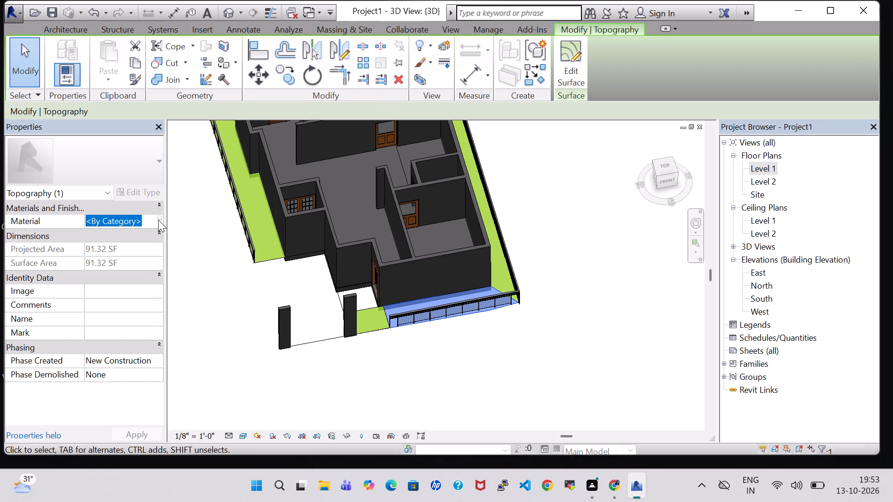
pyautogui.click(158, 218)
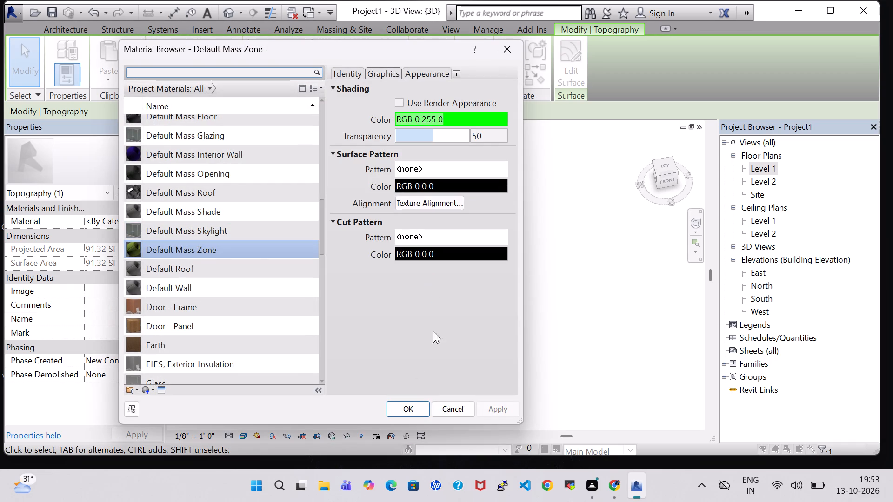
pyautogui.click(417, 413)
pyautogui.click(565, 291)
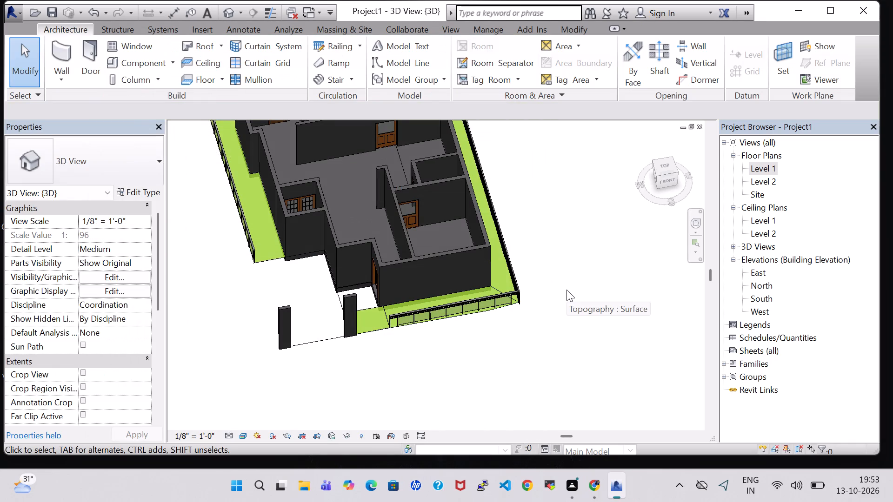
# Draw a Handrail - Rectangular railing about 17'-10" long from the west railing's front end to the outer corner of the western front pillar.
pyautogui.keyDown('shift'); pyautogui.moveTo(566, 290); pyautogui.dragTo(537, 236, button='middle'); pyautogui.keyUp('shift')
pyautogui.keyDown('shift'); pyautogui.moveTo(530, 227); pyautogui.dragTo(525, 265, button='middle'); pyautogui.keyUp('shift')
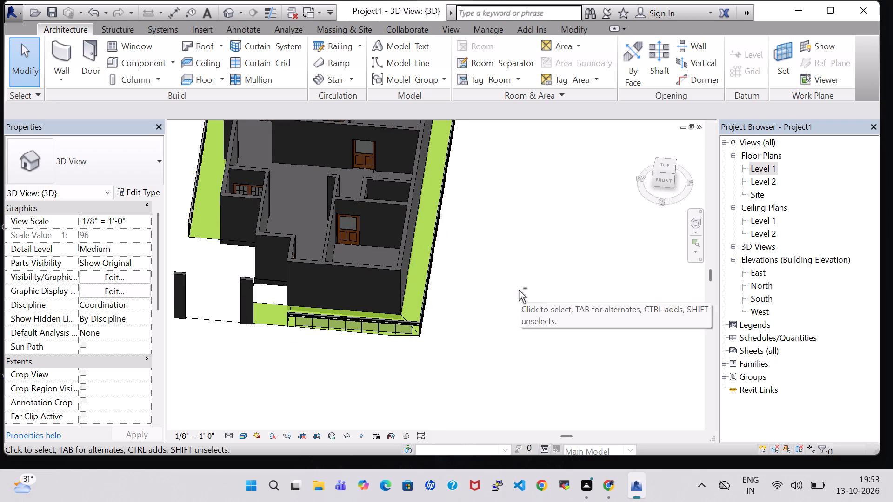
pyautogui.keyDown('shift'); pyautogui.moveTo(519, 290); pyautogui.dragTo(570, 296, button='middle'); pyautogui.keyUp('shift')
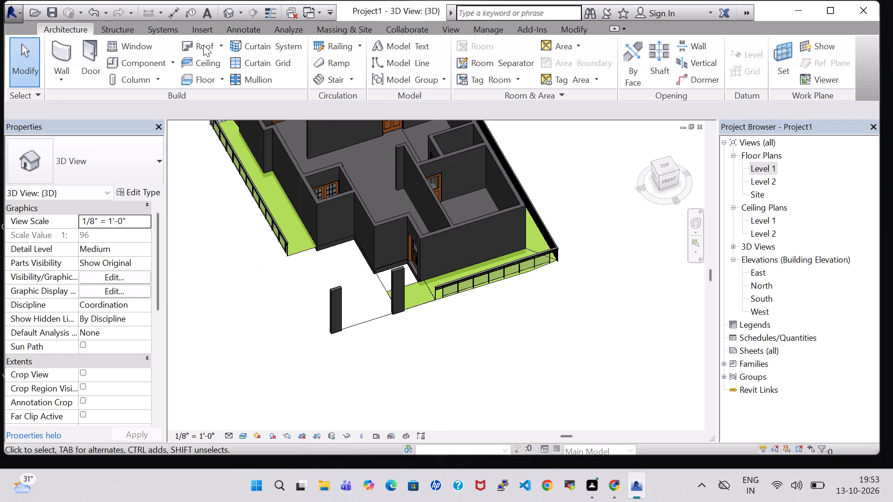
pyautogui.click(337, 46)
pyautogui.scroll(2, 314, 272)
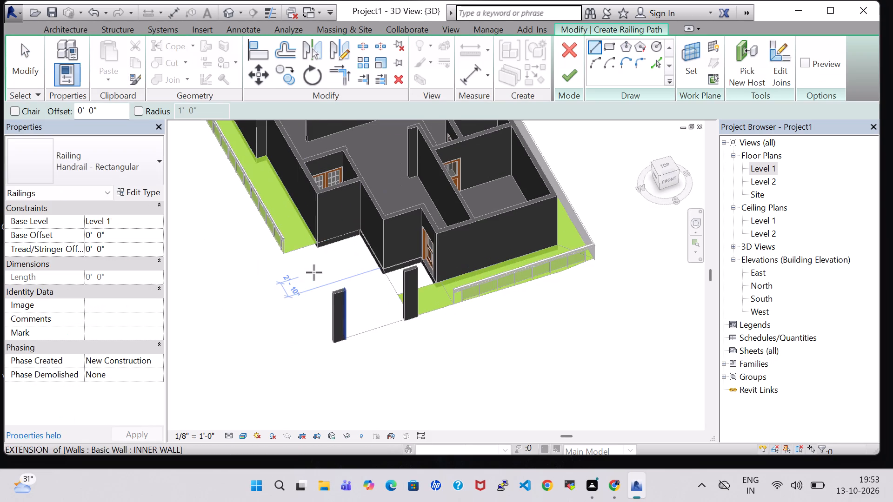
pyautogui.keyDown('shift'); pyautogui.moveTo(314, 272); pyautogui.dragTo(280, 271, button='middle'); pyautogui.keyUp('shift')
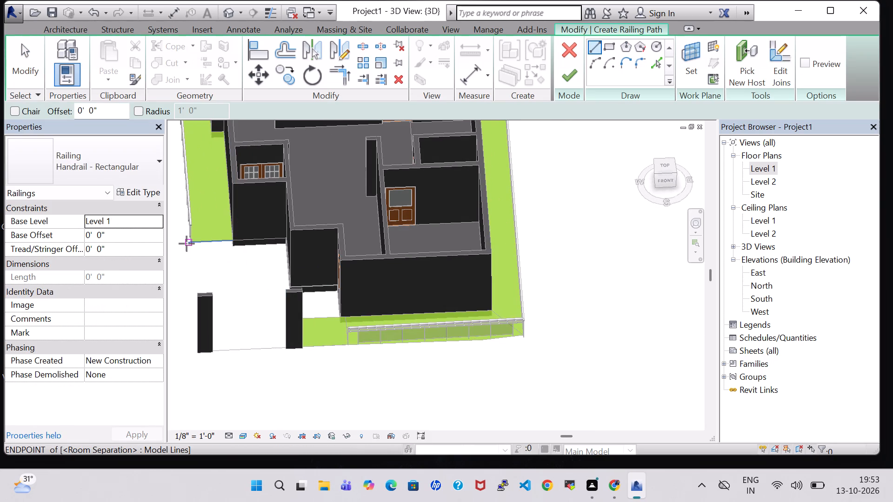
pyautogui.click(188, 243)
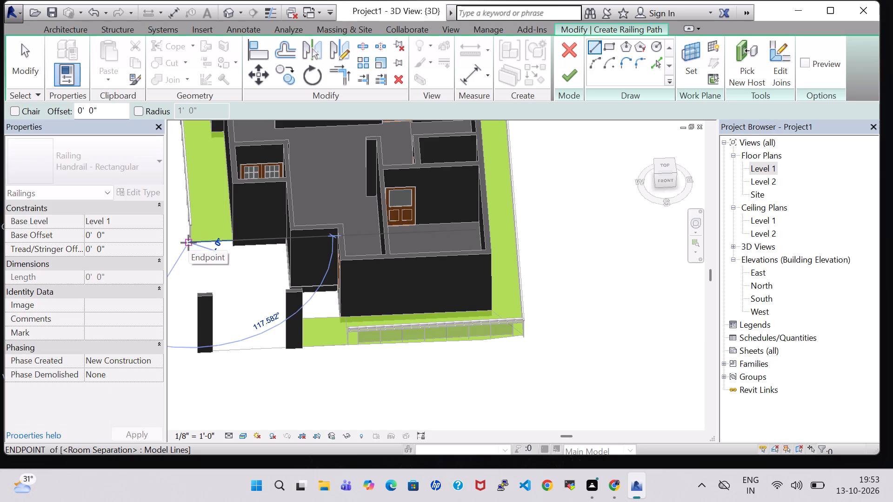
pyautogui.scroll(10, 195, 354)
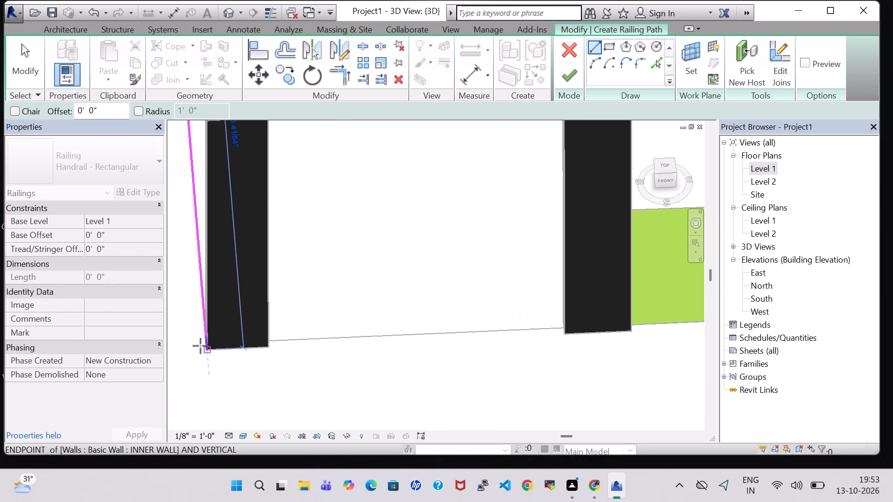
pyautogui.keyDown('shift'); pyautogui.moveTo(200, 369); pyautogui.dragTo(359, 373, button='middle'); pyautogui.keyUp('shift')
pyautogui.moveTo(380, 266); pyautogui.dragTo(179, 334, button='middle')
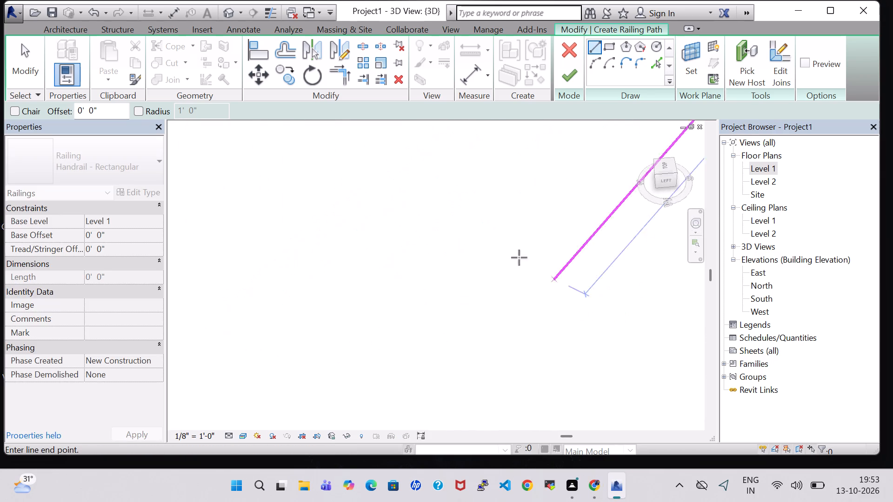
pyautogui.scroll(-9, 515, 258)
pyautogui.moveTo(570, 290); pyautogui.dragTo(224, 365, button='middle')
pyautogui.scroll(-3, 226, 363)
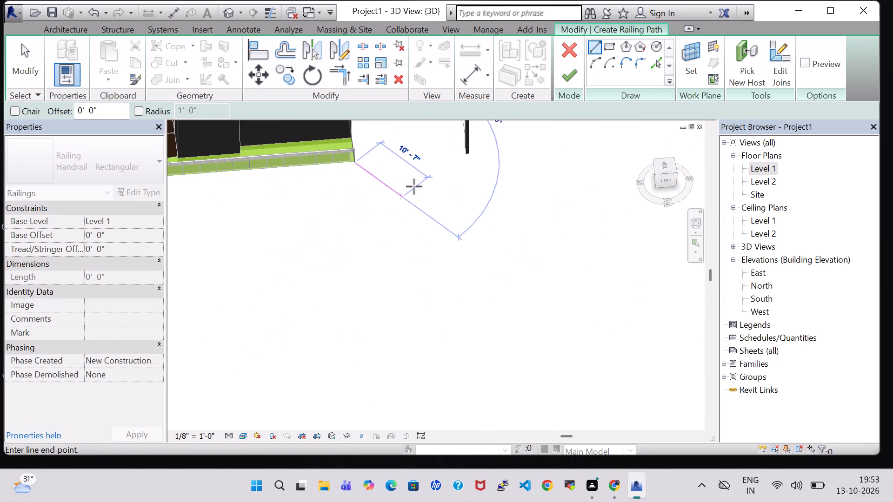
pyautogui.scroll(5, 424, 179)
pyautogui.moveTo(506, 136); pyautogui.dragTo(426, 244, button='middle')
pyautogui.scroll(-1, 425, 244)
pyautogui.scroll(4, 424, 243)
pyautogui.click(429, 234)
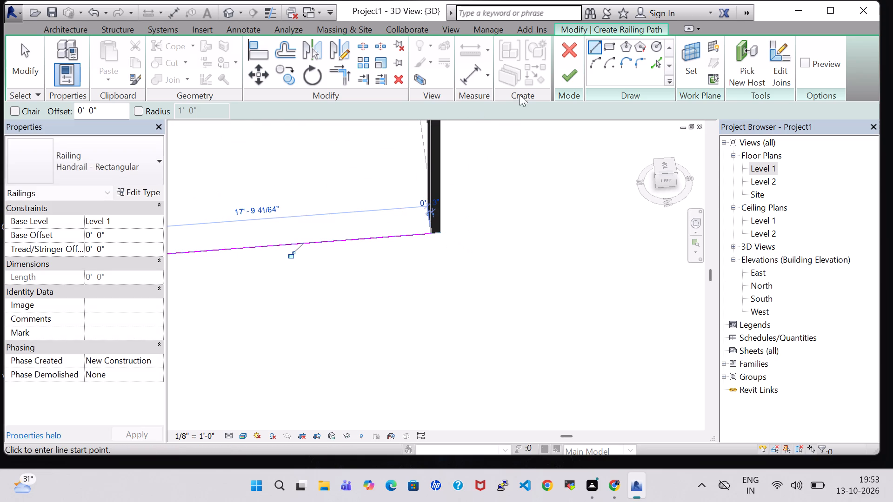
pyautogui.click(577, 70)
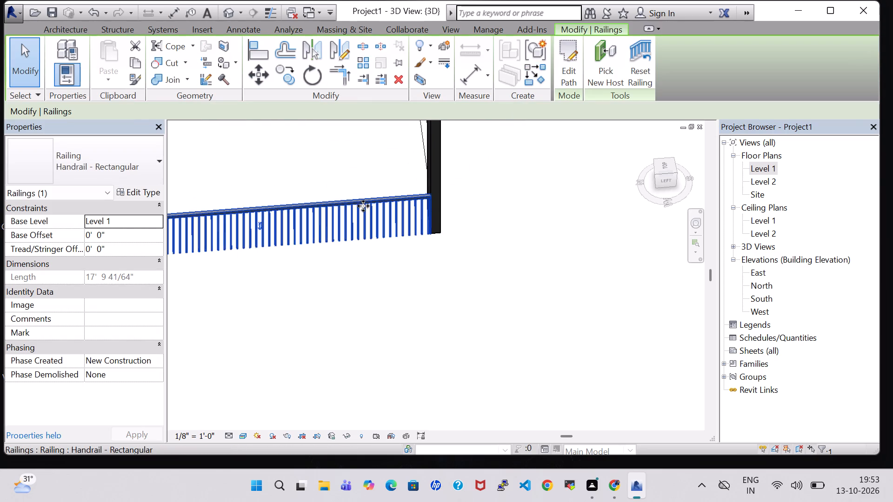
# Change the new railing beside the western front pillar to the Glass Panel - Bottom Fill type.
pyautogui.scroll(-4, 362, 310)
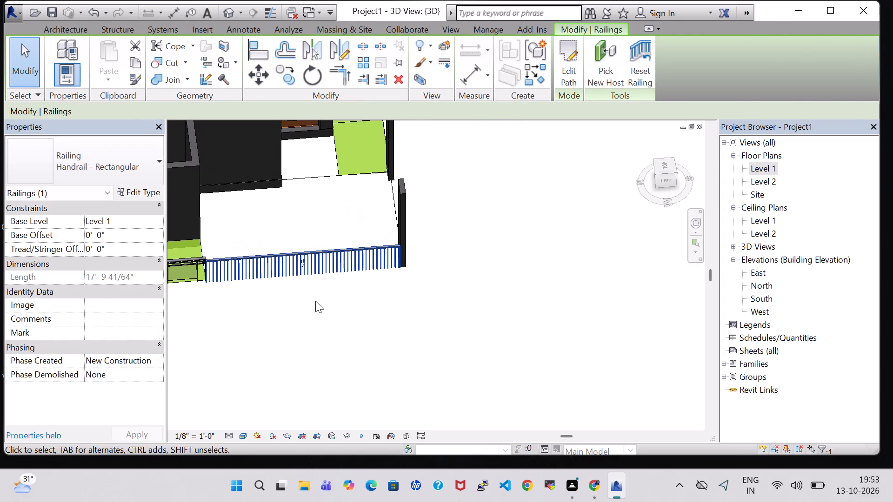
pyautogui.press('Escape')
pyautogui.click(297, 262)
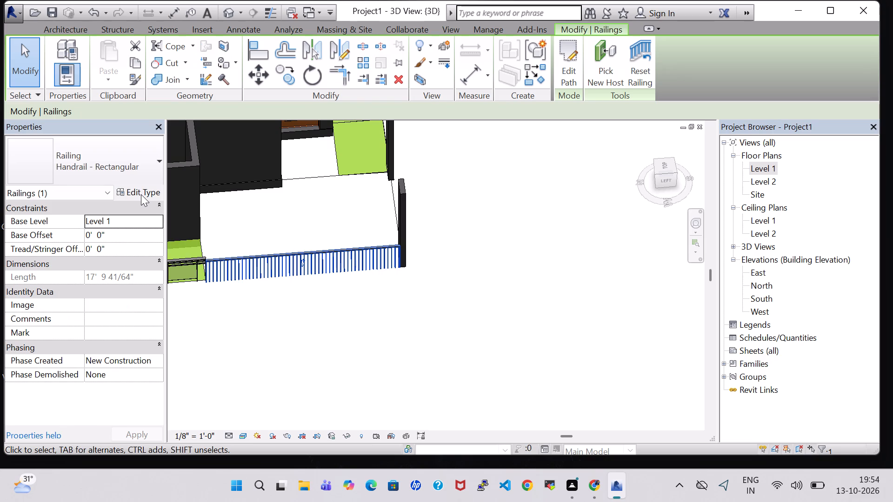
pyautogui.click(141, 194)
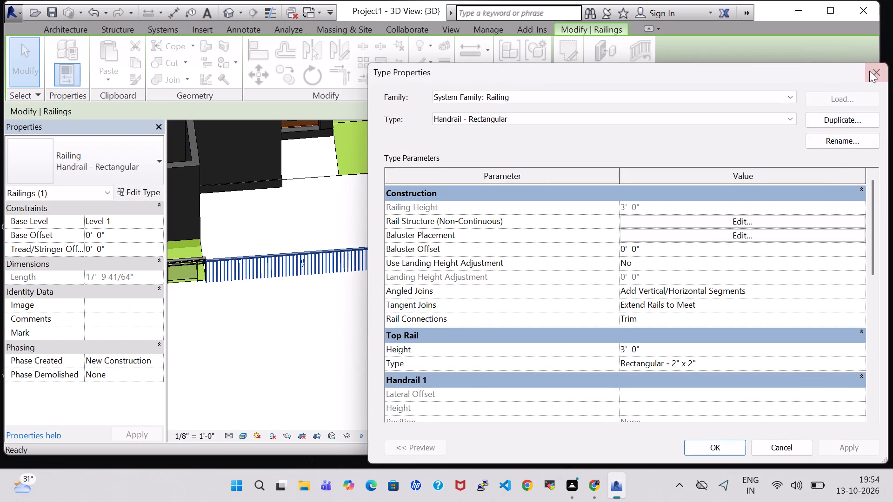
pyautogui.click(873, 67)
pyautogui.click(125, 160)
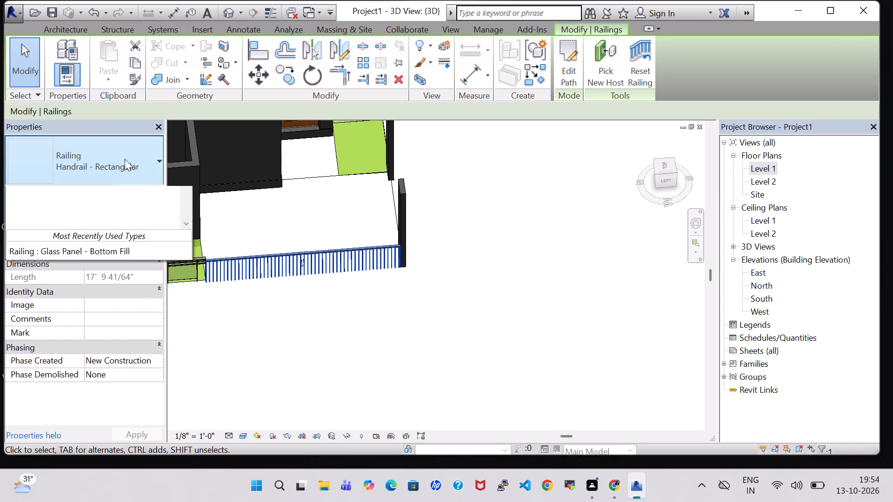
pyautogui.click(99, 226)
pyautogui.click(265, 324)
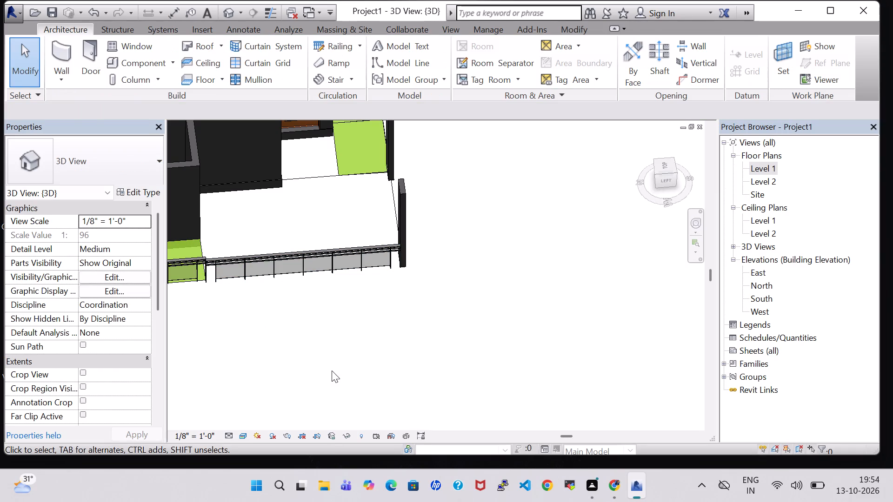
# Examine the railings and green topography strips around the building from several sides in 3D.
pyautogui.keyDown('shift'); pyautogui.moveTo(332, 370); pyautogui.dragTo(328, 233, button='middle'); pyautogui.keyUp('shift')
pyautogui.keyDown('shift'); pyautogui.moveTo(270, 263); pyautogui.dragTo(358, 295, button='middle'); pyautogui.keyUp('shift')
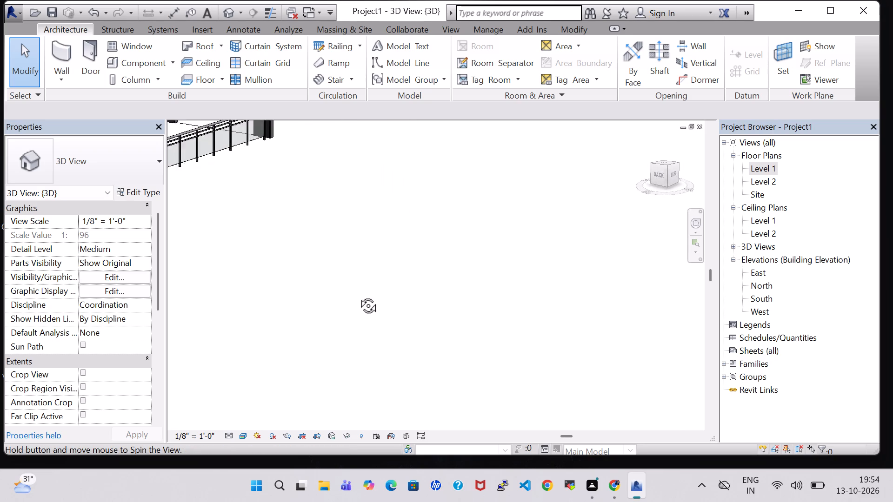
pyautogui.keyDown('shift'); pyautogui.moveTo(358, 295); pyautogui.dragTo(213, 260, button='middle'); pyautogui.keyUp('shift')
pyautogui.keyDown('shift'); pyautogui.moveTo(340, 267); pyautogui.dragTo(280, 330, button='middle'); pyautogui.keyUp('shift')
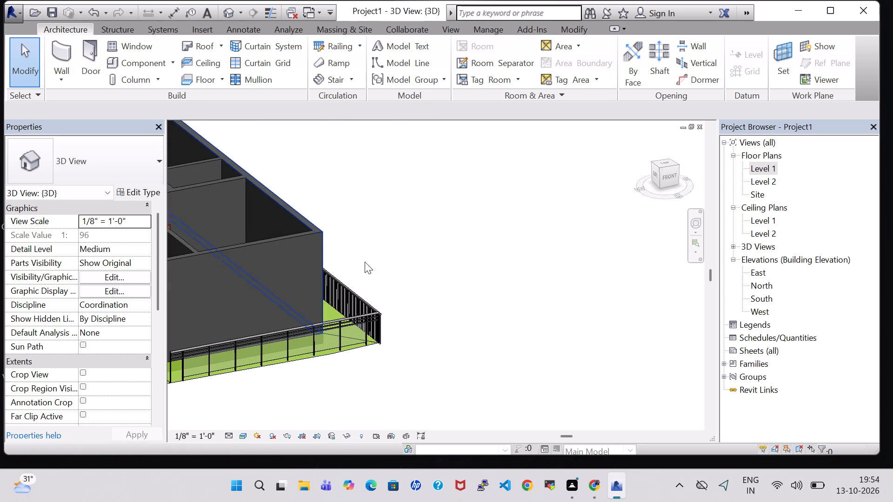
pyautogui.keyDown('shift'); pyautogui.scroll(-1, 395, 203); pyautogui.keyUp('shift')
pyautogui.keyDown('shift'); pyautogui.moveTo(392, 204); pyautogui.dragTo(397, 217, button='middle'); pyautogui.keyUp('shift')
pyautogui.moveTo(382, 234); pyautogui.dragTo(640, 204, button='middle')
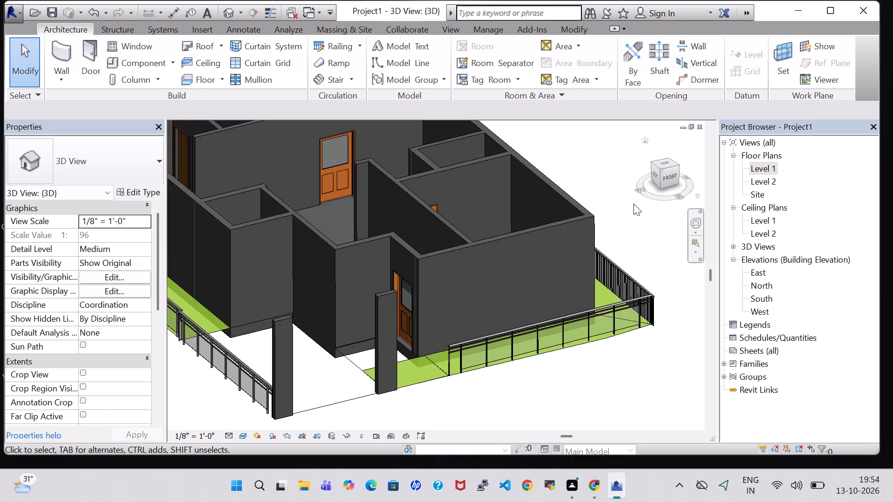
pyautogui.keyDown('shift'); pyautogui.moveTo(506, 398); pyautogui.dragTo(429, 378, button='middle'); pyautogui.keyUp('shift')
pyautogui.moveTo(409, 305); pyautogui.dragTo(506, 286, button='middle')
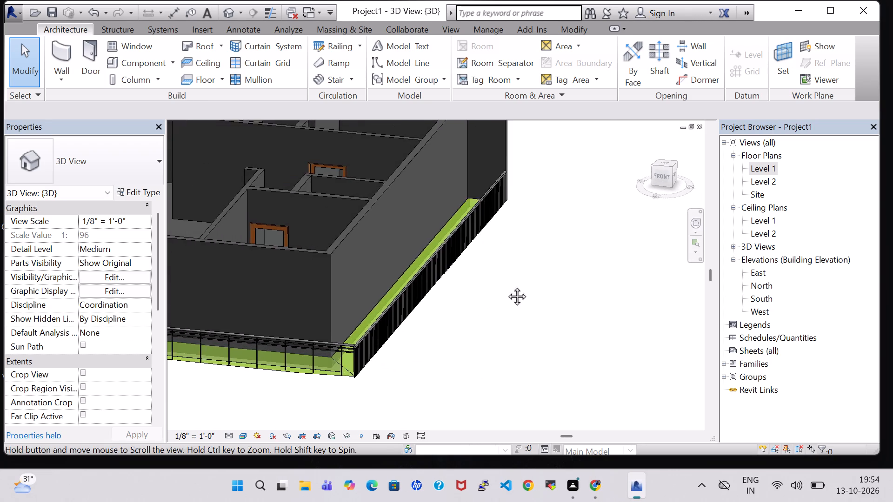
pyautogui.moveTo(506, 286); pyautogui.dragTo(589, 273, button='middle')
pyautogui.scroll(-2, 613, 289)
pyautogui.keyDown('shift'); pyautogui.moveTo(387, 346); pyautogui.dragTo(407, 352, button='middle'); pyautogui.keyUp('shift')
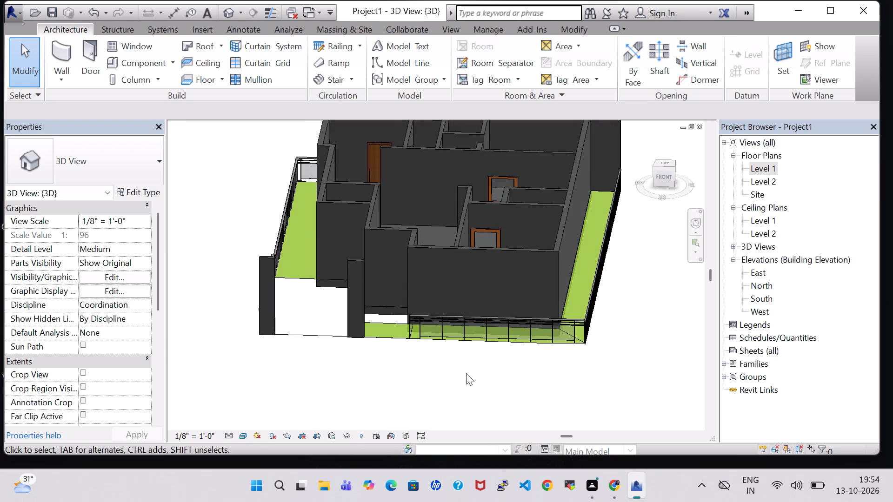
# Start a toposurface at elevation 0' 0" with points from the west railing's joint along the front wall base to its inner corner.
pyautogui.moveTo(617, 316); pyautogui.dragTo(629, 311, button='middle')
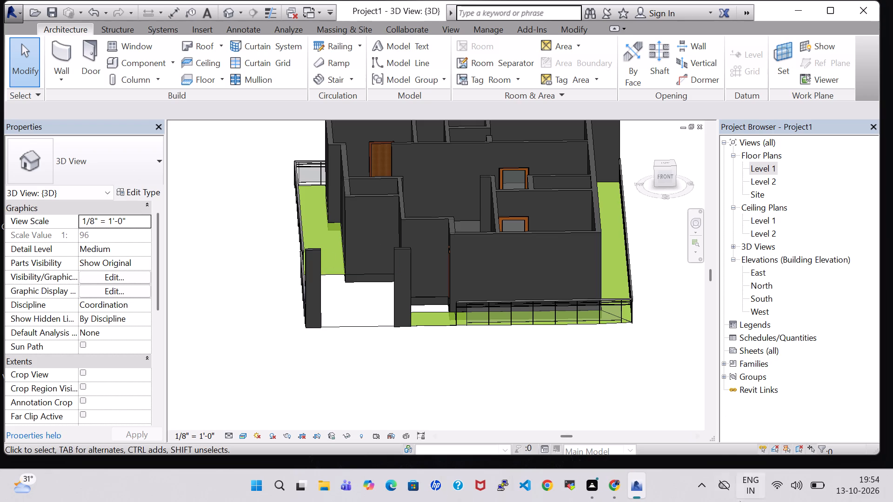
pyautogui.click(344, 28)
pyautogui.click(335, 60)
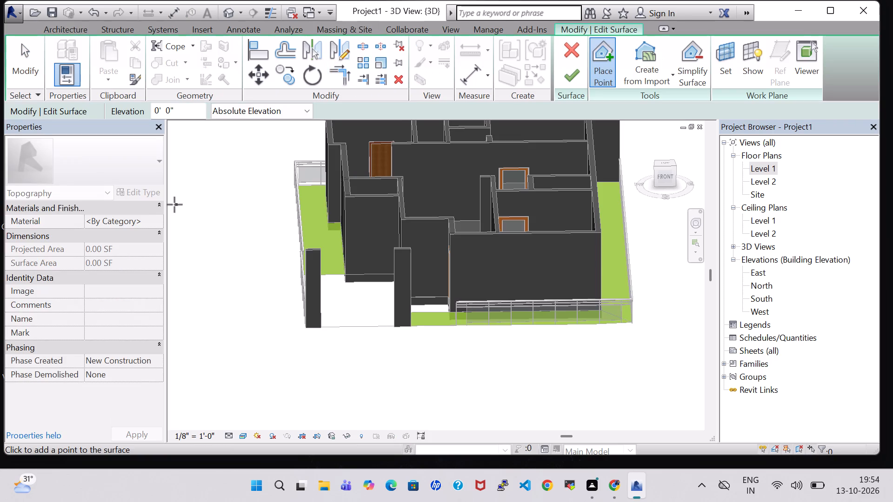
pyautogui.scroll(5, 300, 244)
pyautogui.keyDown('shift'); pyautogui.moveTo(393, 338); pyautogui.dragTo(369, 336, button='middle'); pyautogui.keyUp('shift')
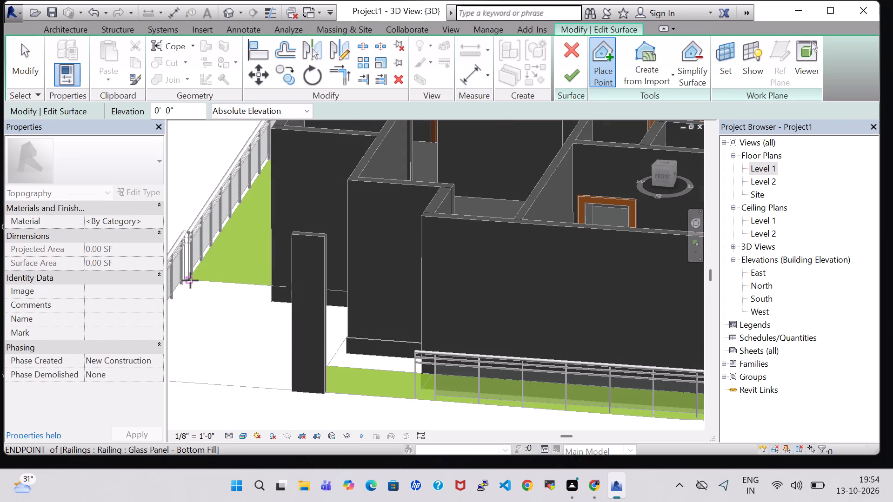
pyautogui.click(190, 280)
pyautogui.keyDown('shift'); pyautogui.moveTo(235, 313); pyautogui.dragTo(237, 313, button='middle'); pyautogui.keyUp('shift')
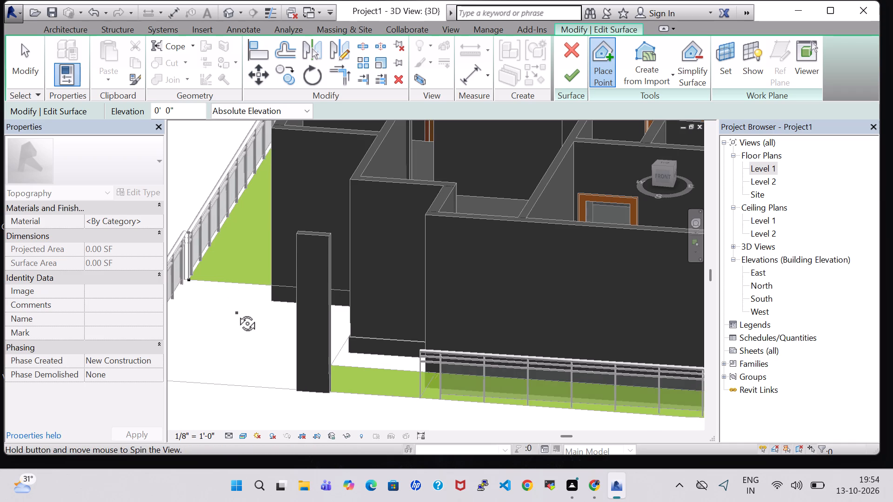
pyautogui.keyDown('shift'); pyautogui.moveTo(237, 313); pyautogui.dragTo(307, 320, button='middle'); pyautogui.keyUp('shift')
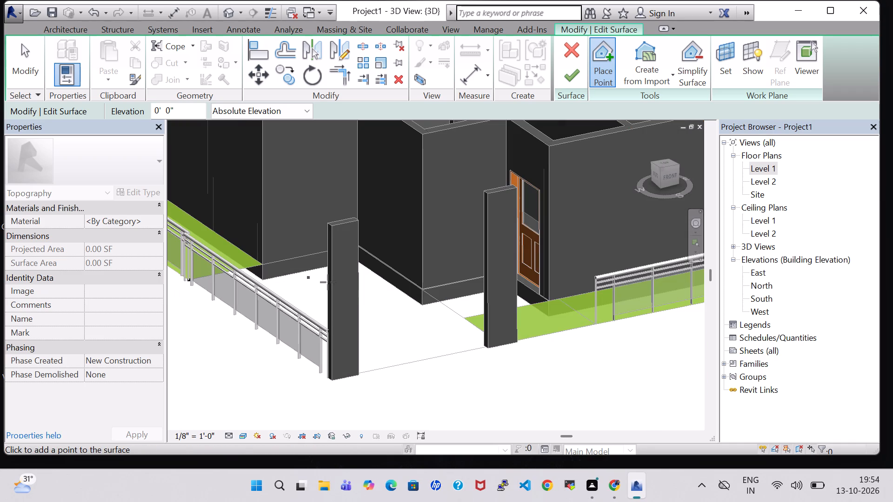
pyautogui.keyDown('shift'); pyautogui.moveTo(358, 294); pyautogui.dragTo(340, 346, button='middle'); pyautogui.keyUp('shift')
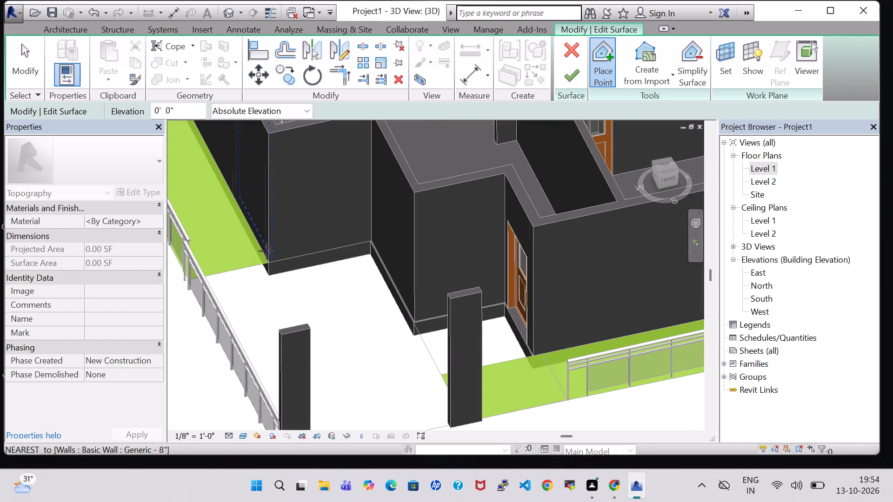
pyautogui.click(268, 265)
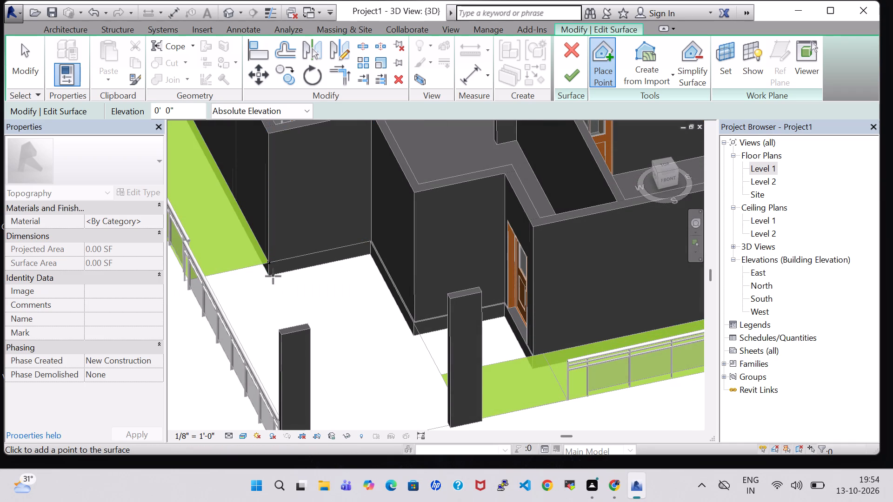
pyautogui.click(268, 277)
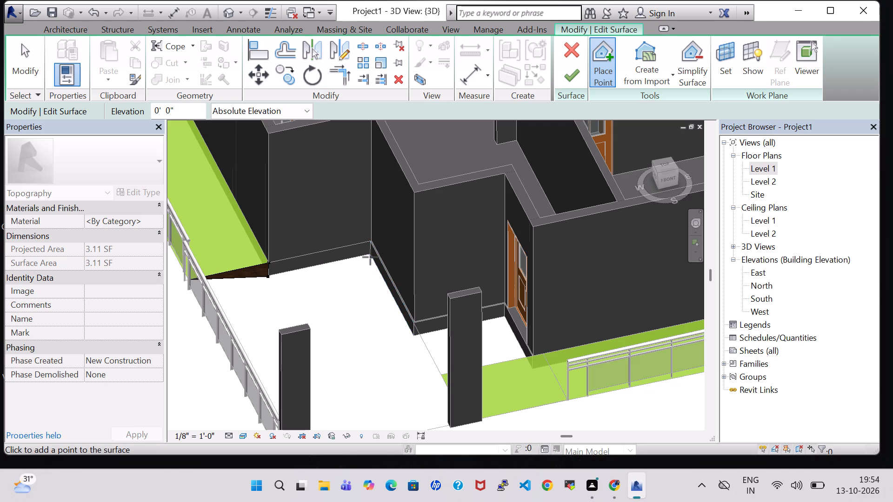
pyautogui.click(370, 257)
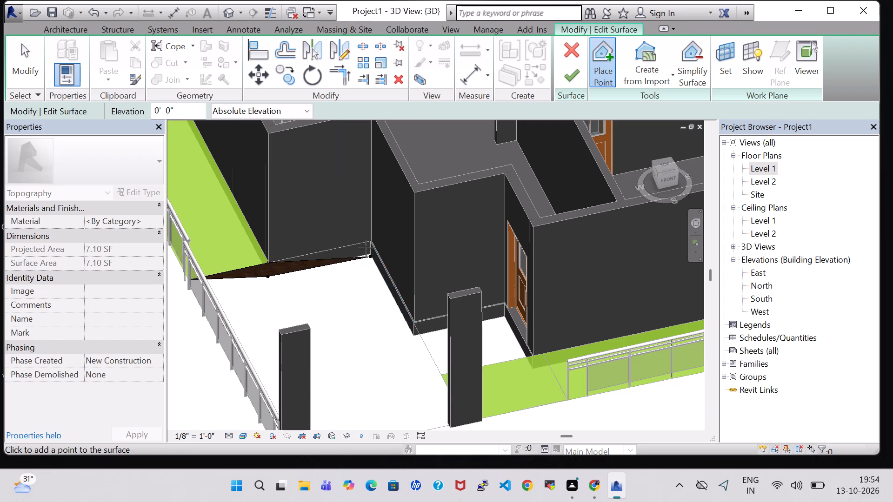
pyautogui.scroll(8, 366, 248)
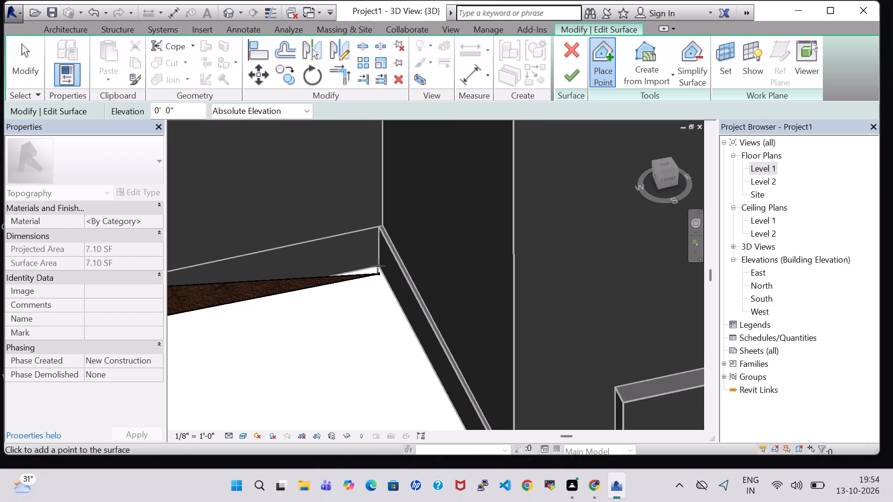
pyautogui.click(378, 266)
# Add surface points around the projecting front wall, beside the entrance door, and at the front green strip's inner corner.
pyautogui.scroll(-2, 413, 332)
pyautogui.moveTo(397, 324); pyautogui.dragTo(390, 320, button='middle')
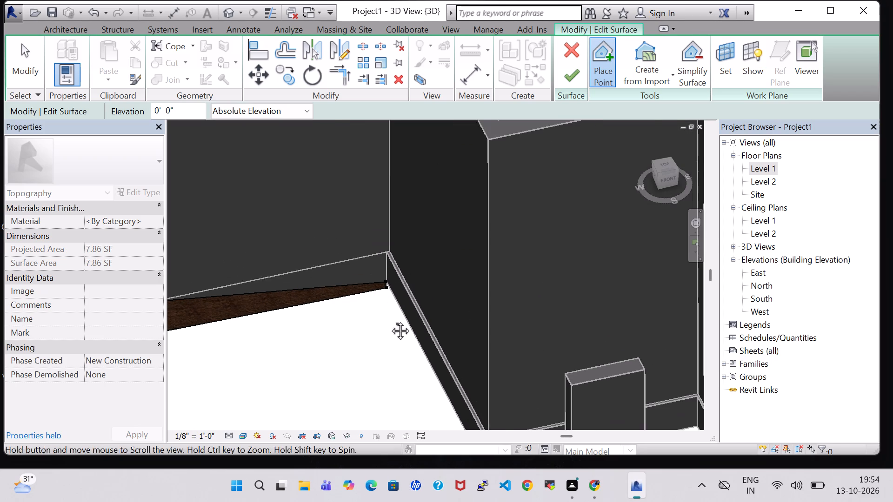
pyautogui.moveTo(390, 320); pyautogui.dragTo(343, 242, button='middle')
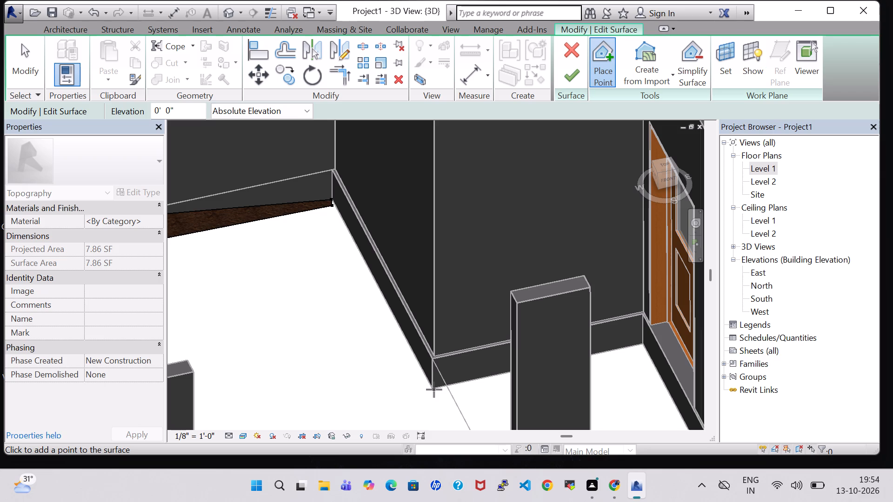
pyautogui.click(434, 390)
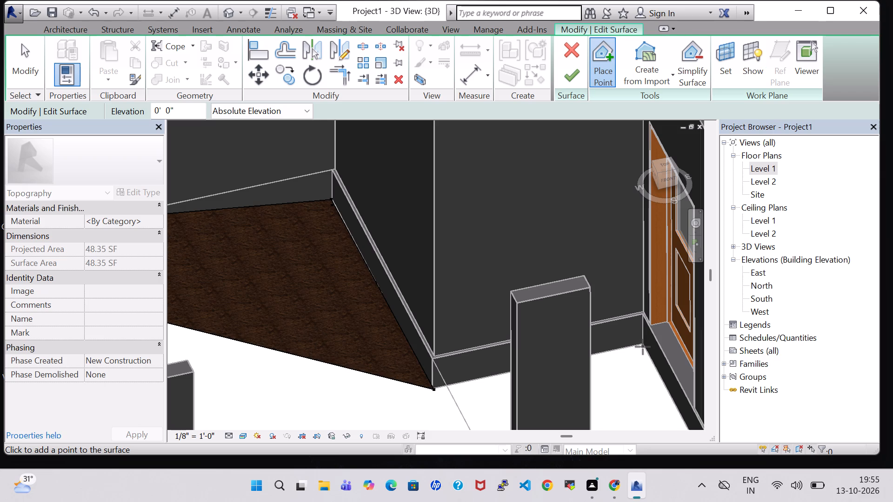
pyautogui.click(642, 345)
pyautogui.moveTo(640, 374); pyautogui.dragTo(613, 328, button='middle')
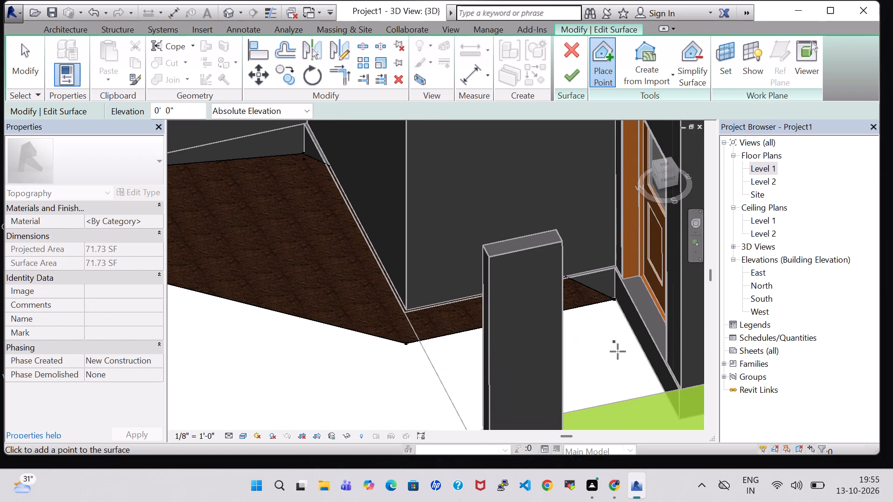
pyautogui.click(666, 391)
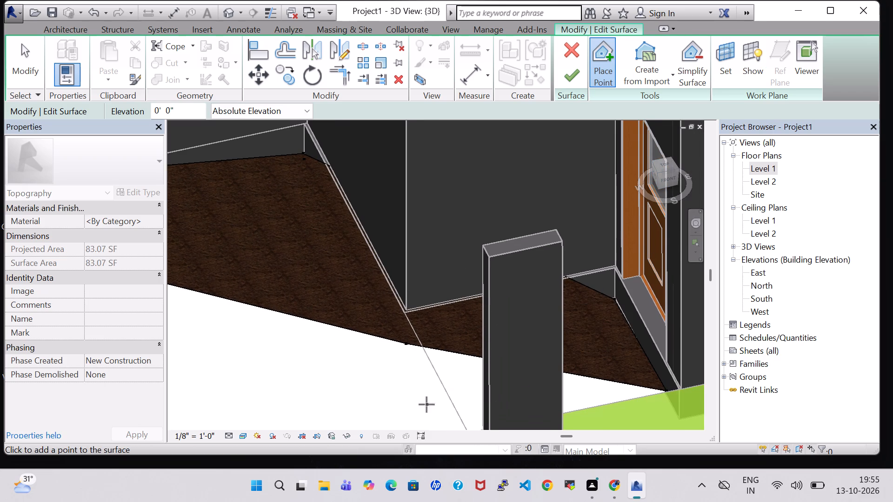
pyautogui.moveTo(427, 404); pyautogui.dragTo(427, 308, button='middle')
pyautogui.click(469, 336)
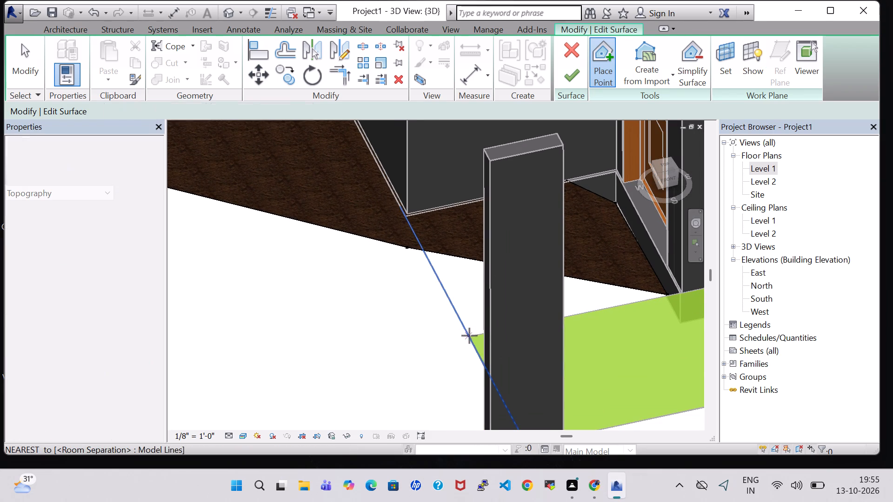
# Extend the forecourt surface with points around the western front pillar and at the eastern front pillar's base.
pyautogui.middleClick(412, 325)
pyautogui.scroll(-6, 412, 325)
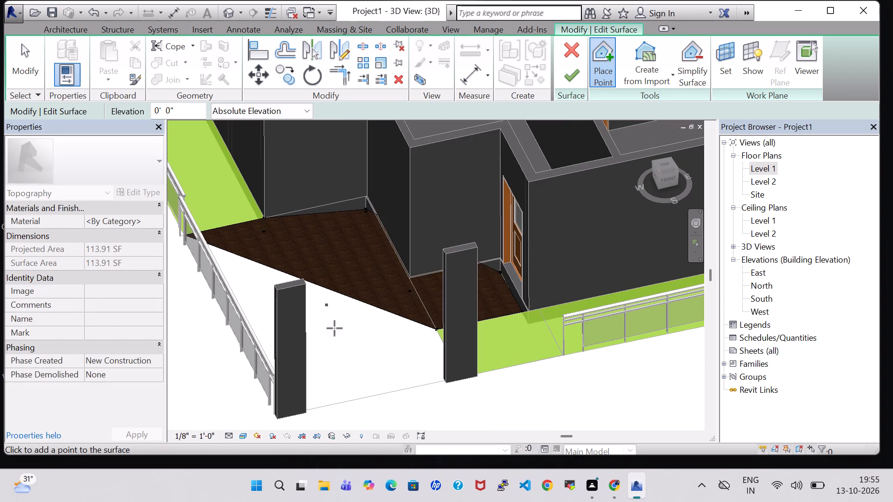
pyautogui.keyDown('shift'); pyautogui.moveTo(356, 330); pyautogui.dragTo(286, 339, button='middle'); pyautogui.keyUp('shift')
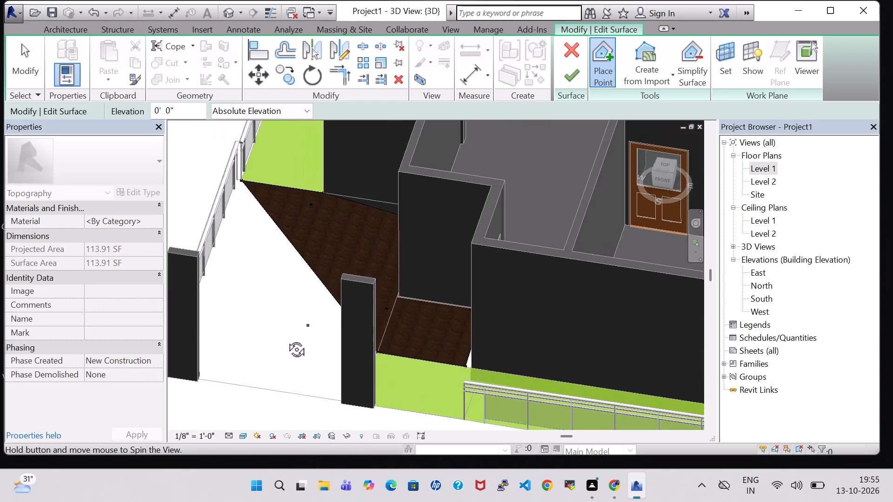
pyautogui.keyDown('shift'); pyautogui.moveTo(286, 339); pyautogui.dragTo(274, 340, button='middle'); pyautogui.keyUp('shift')
pyautogui.keyDown('shift'); pyautogui.middleClick(267, 341); pyautogui.keyUp('shift')
pyautogui.keyDown('shift'); pyautogui.middleClick(267, 341); pyautogui.keyUp('shift')
pyautogui.scroll(9, 290, 335)
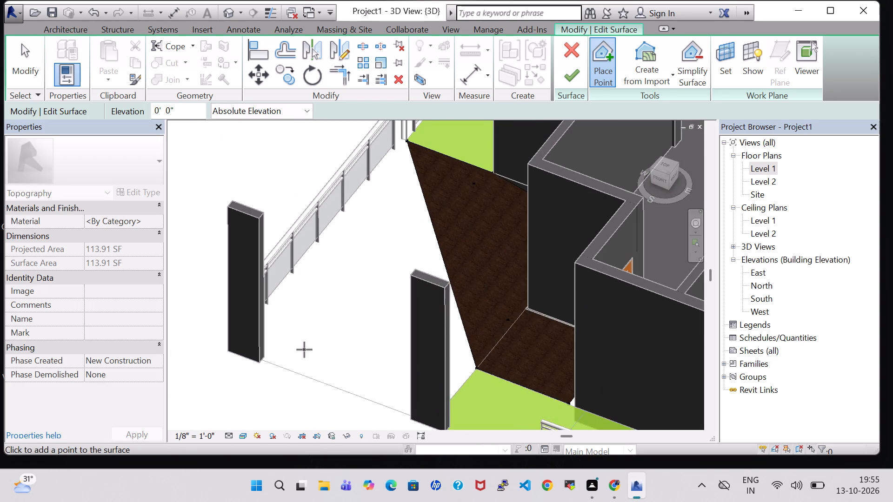
pyautogui.keyDown('shift'); pyautogui.moveTo(304, 350); pyautogui.dragTo(215, 299, button='middle'); pyautogui.keyUp('shift')
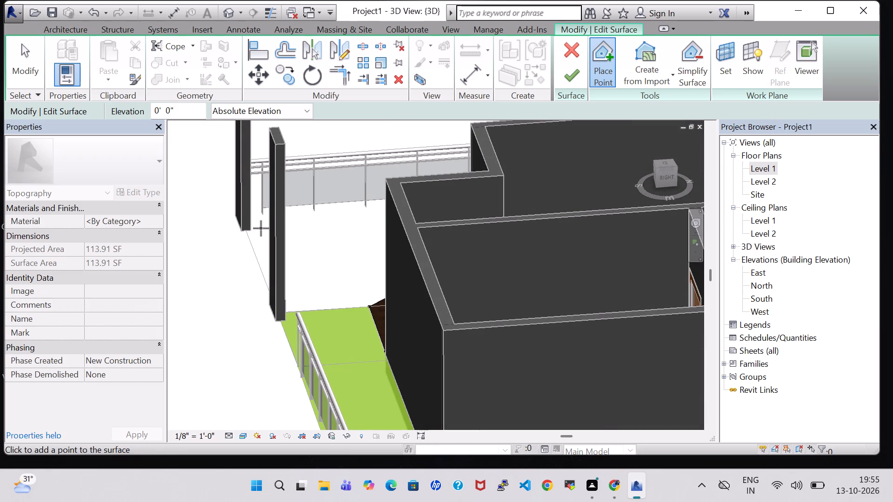
pyautogui.click(253, 230)
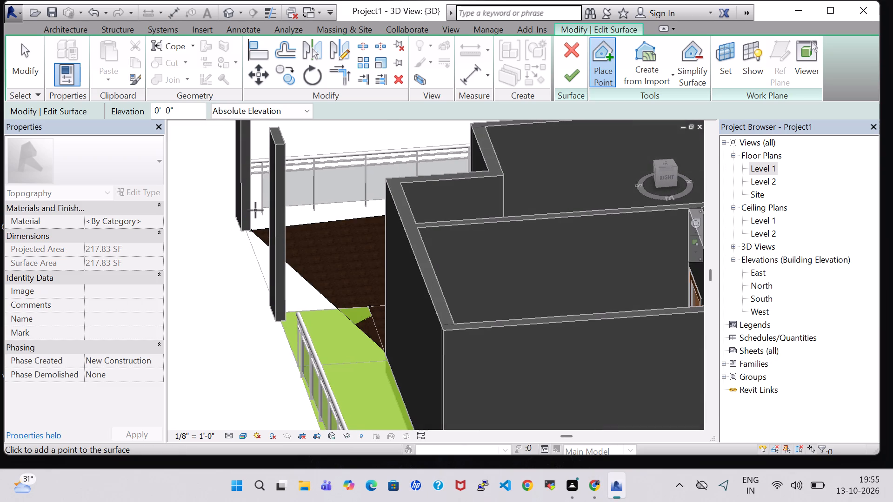
pyautogui.click(254, 214)
pyautogui.moveTo(260, 216); pyautogui.dragTo(219, 231, button='middle')
pyautogui.click(315, 167)
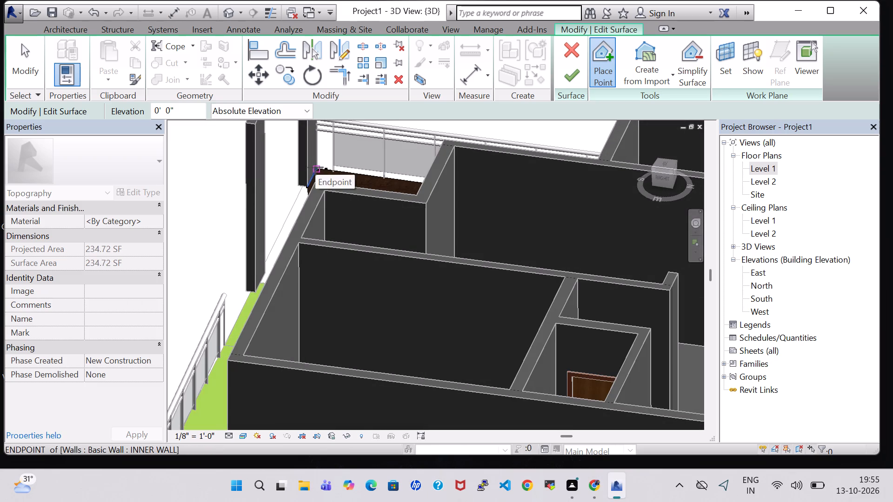
pyautogui.keyDown('shift'); pyautogui.moveTo(209, 208); pyautogui.dragTo(302, 238, button='middle'); pyautogui.keyUp('shift')
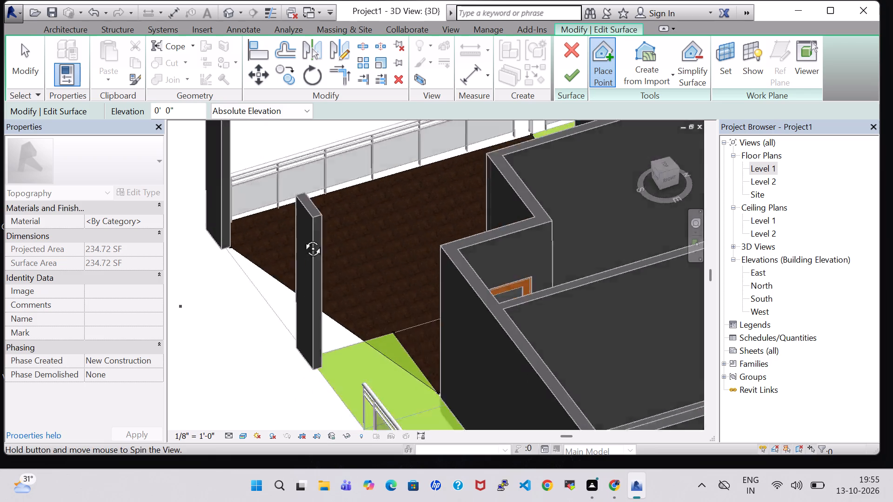
pyautogui.keyDown('shift'); pyautogui.moveTo(302, 238); pyautogui.dragTo(378, 251, button='middle'); pyautogui.keyUp('shift')
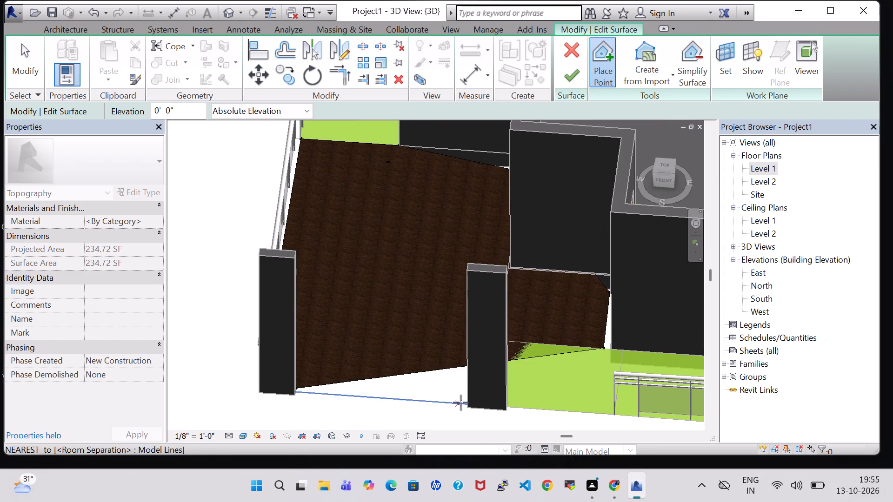
pyautogui.click(466, 403)
# Add a surface point in the wall corner beside the entrance door and finish the forecourt toposurface.
pyautogui.keyDown('shift'); pyautogui.moveTo(408, 286); pyautogui.dragTo(453, 310, button='middle'); pyautogui.keyUp('shift')
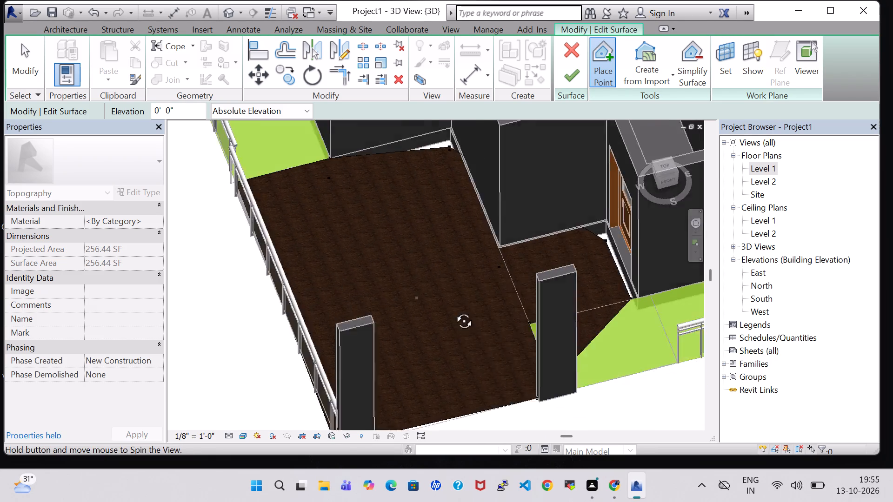
pyautogui.keyDown('shift'); pyautogui.moveTo(453, 310); pyautogui.dragTo(534, 310, button='middle'); pyautogui.keyUp('shift')
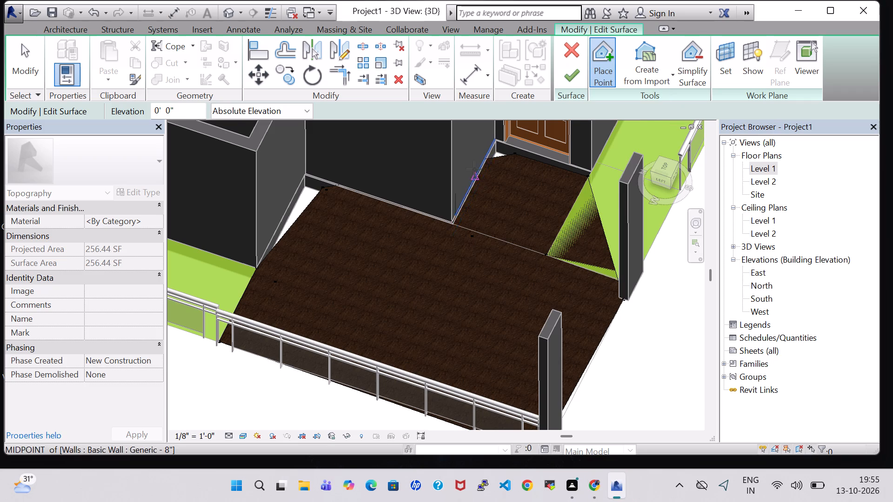
pyautogui.scroll(2, 474, 169)
pyautogui.scroll(7, 504, 146)
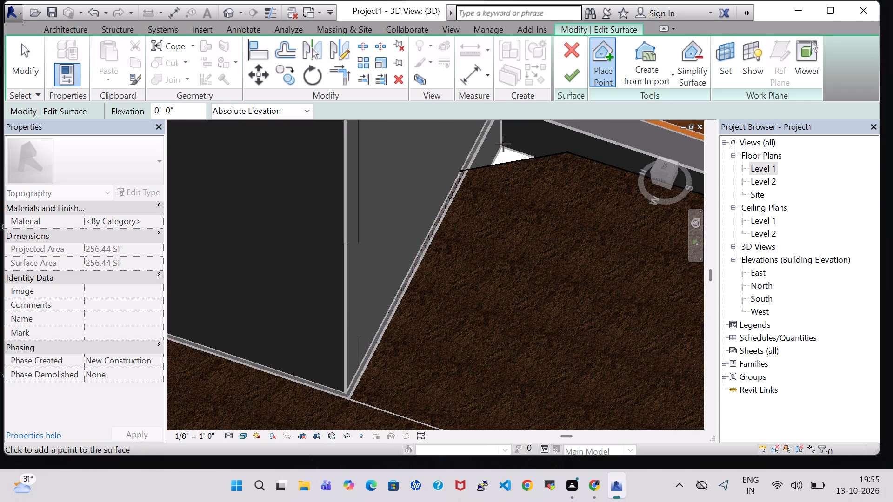
pyautogui.click(502, 148)
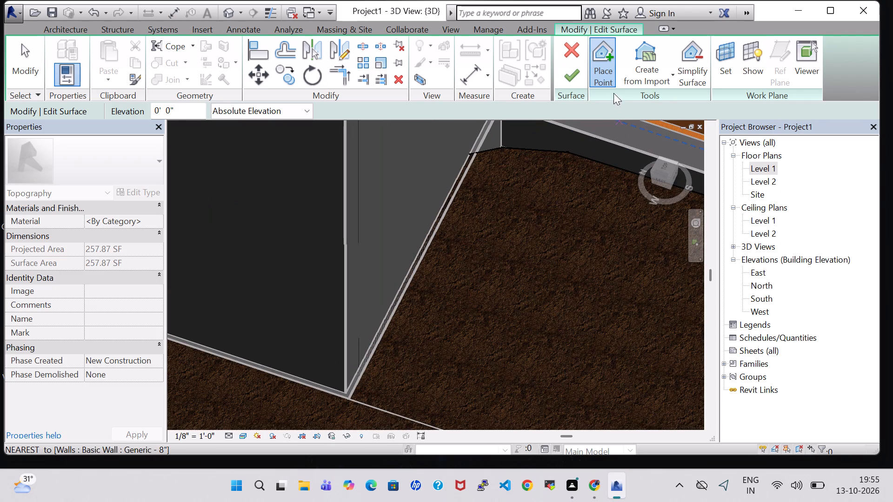
pyautogui.click(566, 74)
# Start a toposurface at elevation 0' 0" with three points around the triangular gap between the forecourt and the inner front-wall corner.
pyautogui.scroll(-10, 606, 253)
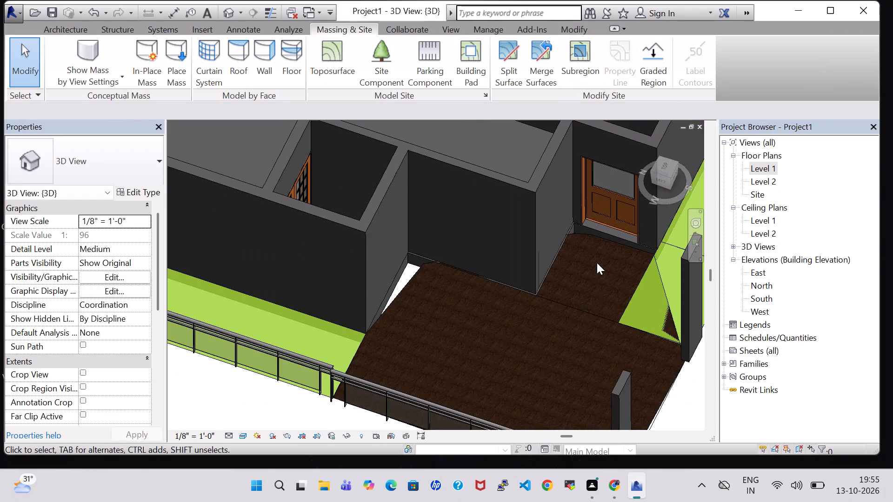
pyautogui.keyDown('shift'); pyautogui.moveTo(545, 325); pyautogui.dragTo(523, 313, button='middle'); pyautogui.keyUp('shift')
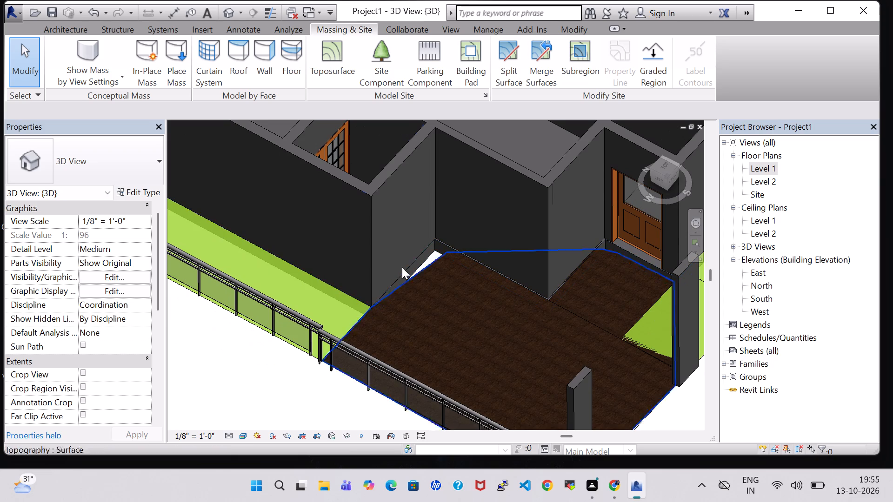
pyautogui.click(344, 61)
pyautogui.scroll(3, 436, 264)
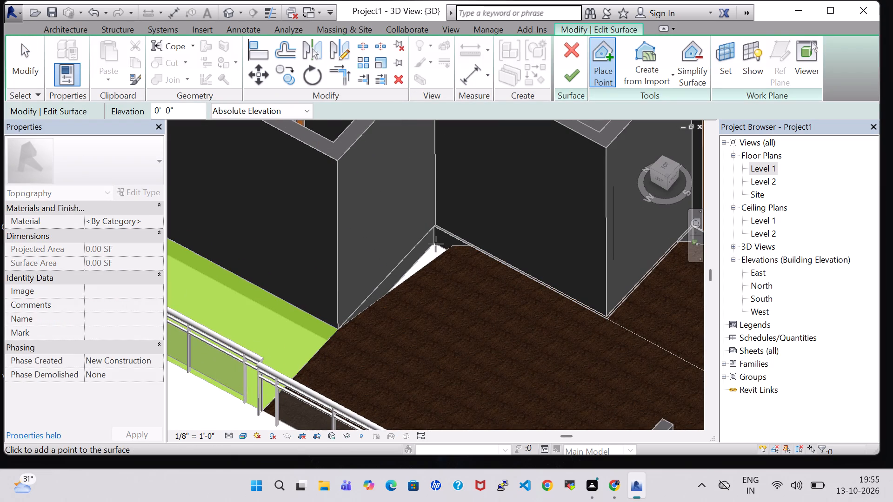
pyautogui.click(435, 244)
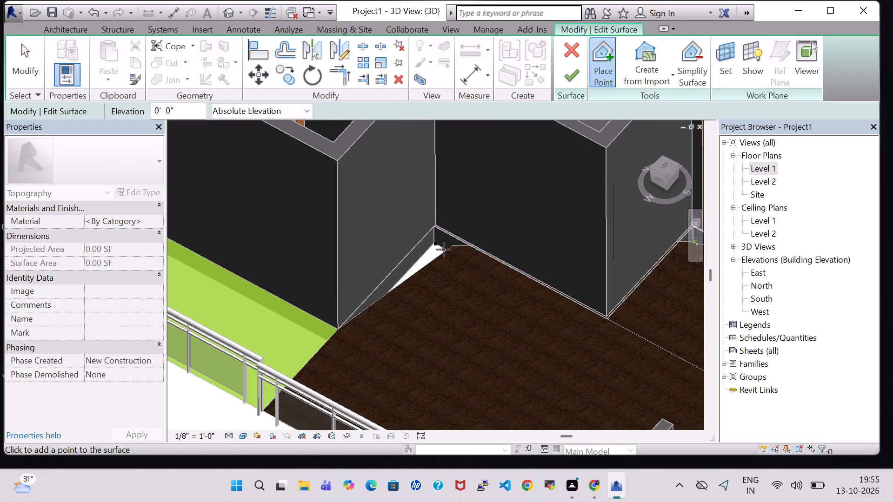
pyautogui.click(444, 250)
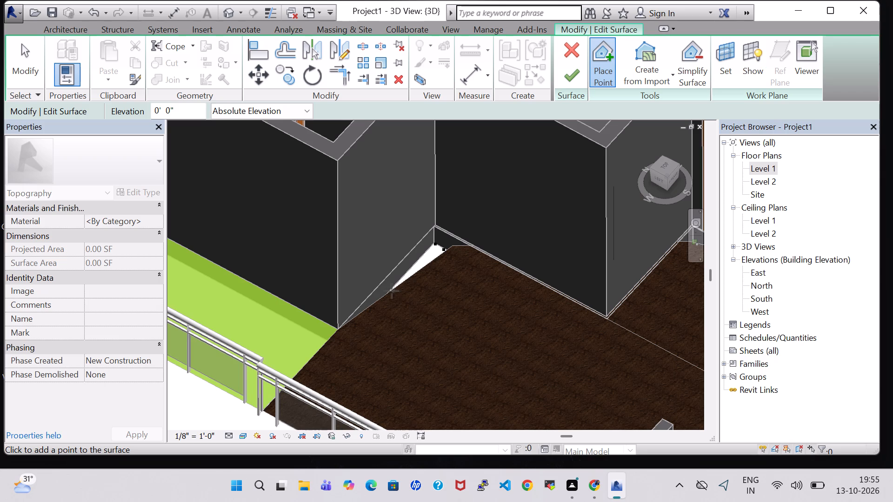
pyautogui.click(390, 291)
# Add surface points at the wall corner, the forecourt edge and the gap's narrow tip, and finish the toposurface.
pyautogui.scroll(5, 414, 232)
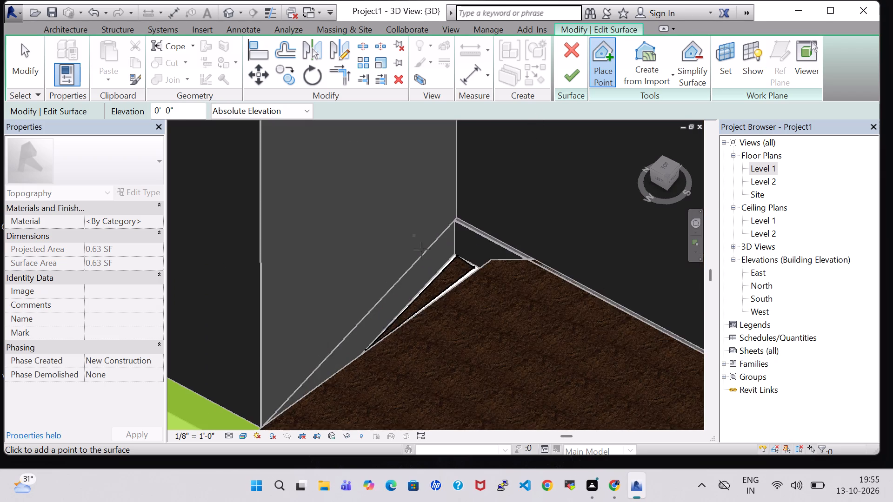
pyautogui.scroll(3, 421, 250)
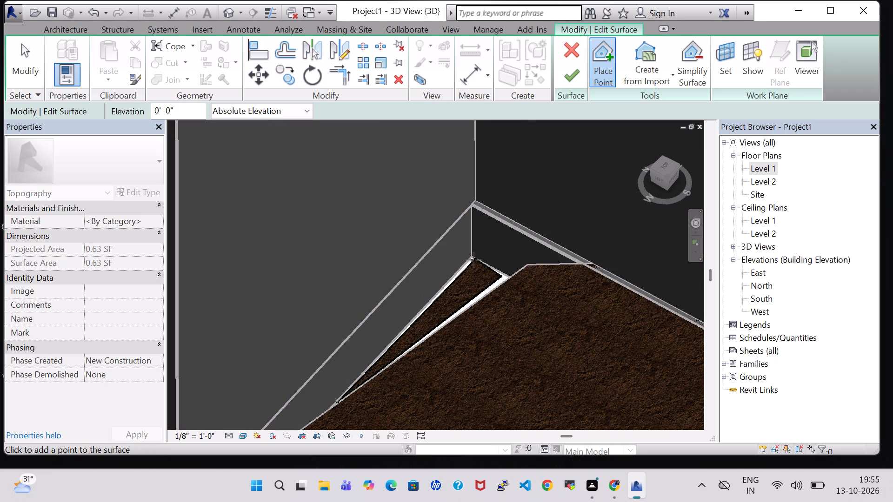
pyautogui.click(473, 257)
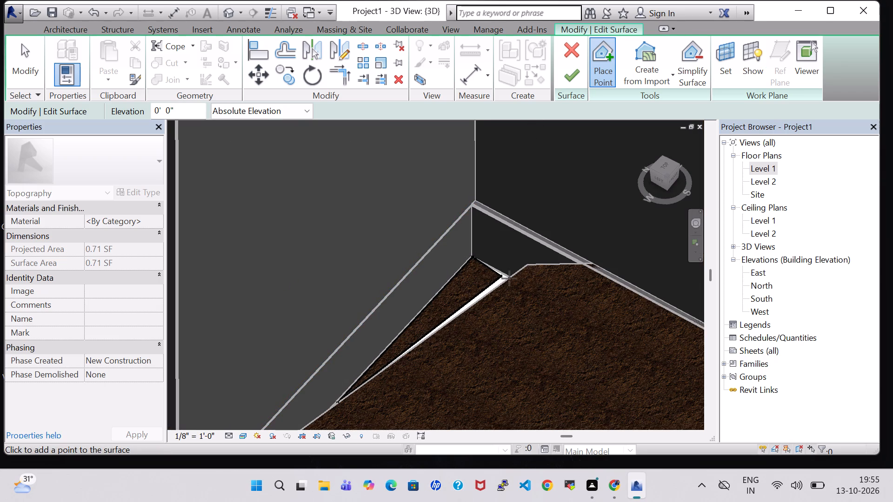
pyautogui.click(509, 278)
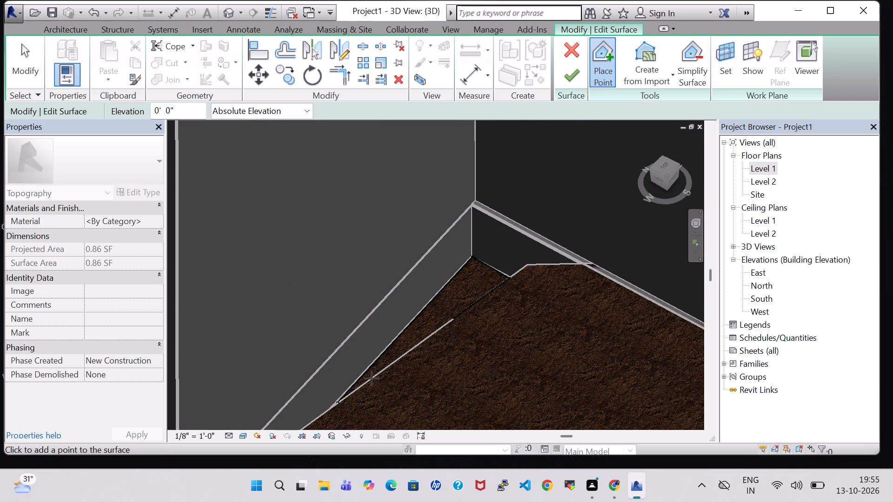
pyautogui.scroll(5, 372, 378)
pyautogui.moveTo(333, 400); pyautogui.dragTo(462, 325, button='middle')
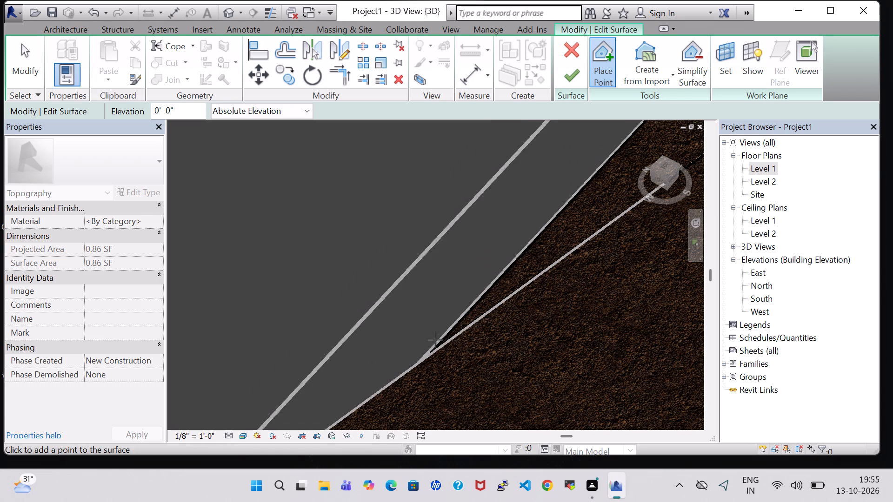
pyautogui.click(438, 347)
pyautogui.click(441, 349)
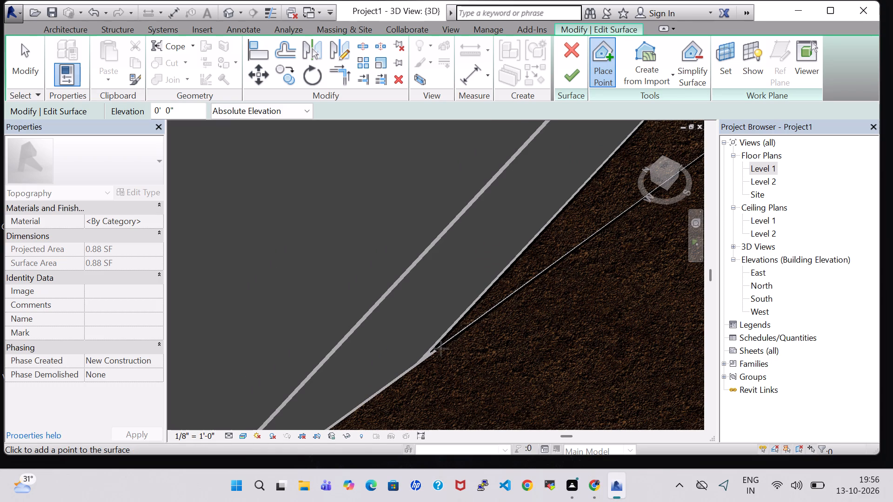
pyautogui.click(560, 70)
# Examine the forecourt, green strips, railings and front pillars from several angles, including the whole building from the front.
pyautogui.scroll(-3, 610, 231)
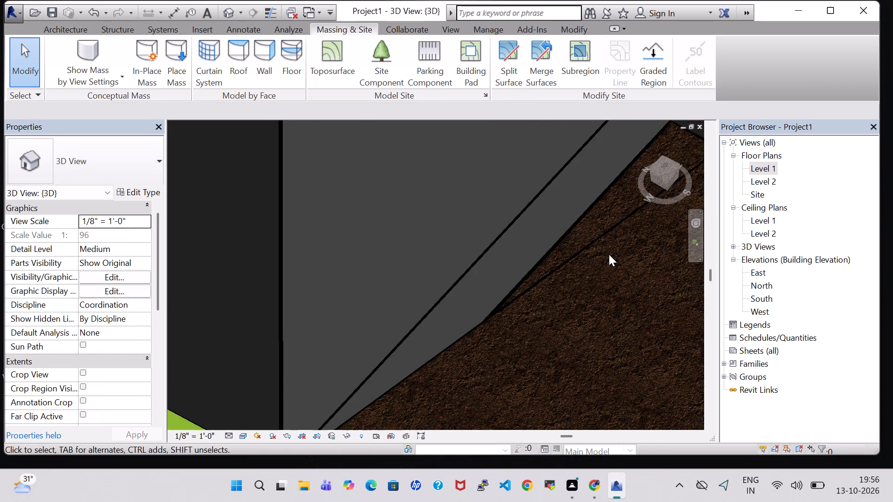
pyautogui.scroll(-5, 624, 319)
pyautogui.scroll(-1, 612, 364)
pyautogui.keyDown('shift'); pyautogui.moveTo(612, 365); pyautogui.dragTo(535, 251, button='middle'); pyautogui.keyUp('shift')
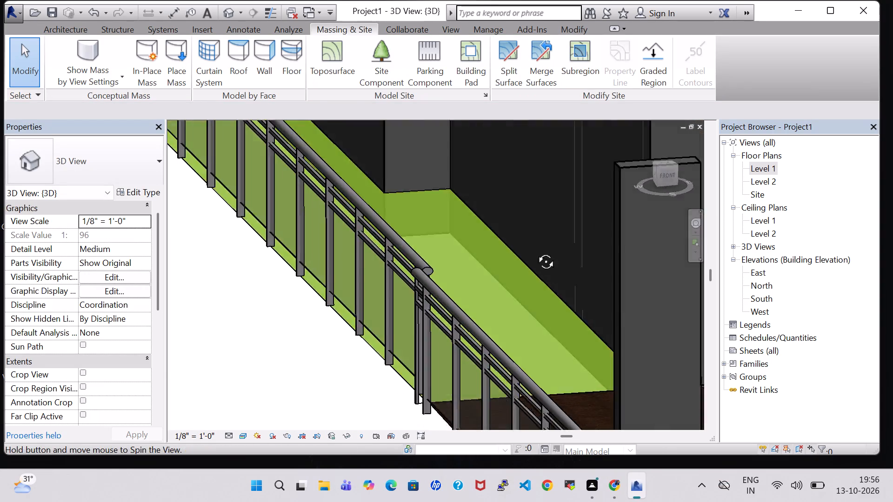
pyautogui.keyDown('shift'); pyautogui.moveTo(535, 251); pyautogui.dragTo(529, 242, button='middle'); pyautogui.keyUp('shift')
pyautogui.moveTo(536, 278); pyautogui.dragTo(274, 181, button='middle')
pyautogui.scroll(-1, 356, 214)
pyautogui.scroll(-2, 576, 322)
pyautogui.keyDown('shift'); pyautogui.moveTo(566, 317); pyautogui.dragTo(557, 316, button='middle'); pyautogui.keyUp('shift')
pyautogui.keyDown('shift'); pyautogui.scroll(-1, 560, 317); pyautogui.keyUp('shift')
pyautogui.keyDown('shift'); pyautogui.moveTo(557, 316); pyautogui.dragTo(515, 321, button='middle'); pyautogui.keyUp('shift')
pyautogui.keyDown('shift'); pyautogui.scroll(-1, 515, 320); pyautogui.keyUp('shift')
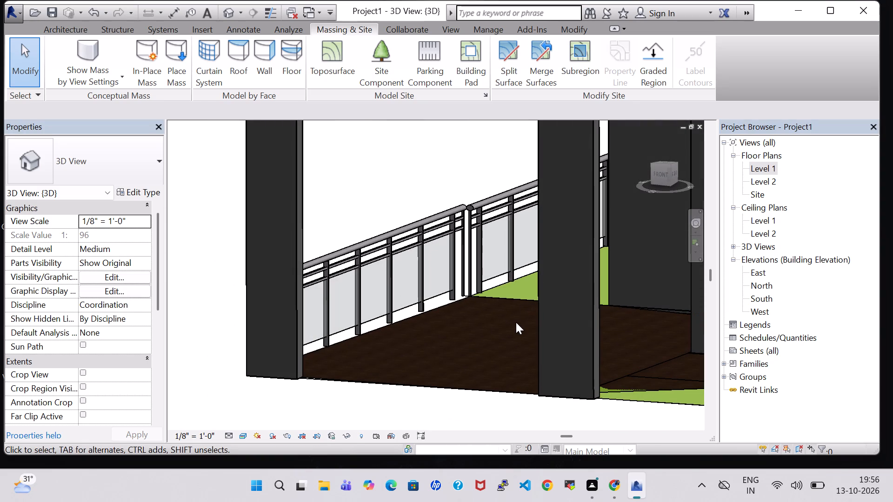
pyautogui.scroll(-2, 380, 26)
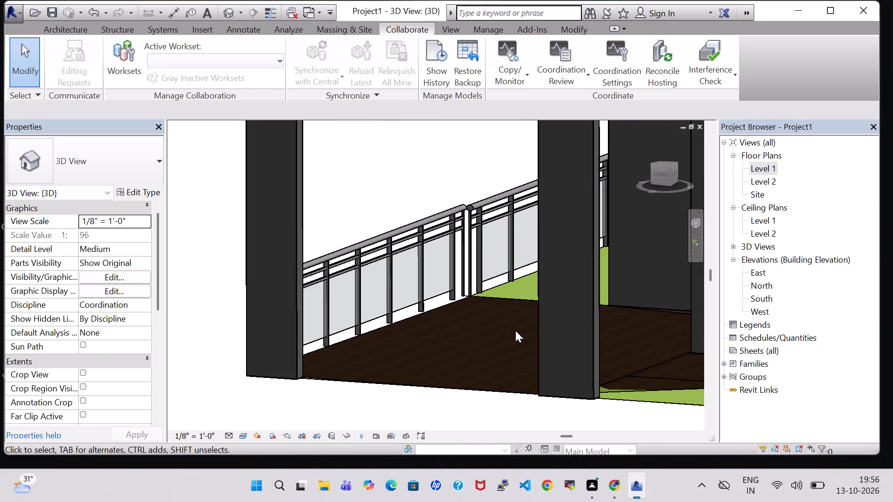
pyautogui.scroll(-2, 443, 302)
pyautogui.keyDown('shift'); pyautogui.scroll(-1, 447, 299); pyautogui.keyUp('shift')
pyautogui.keyDown('shift'); pyautogui.moveTo(447, 299); pyautogui.dragTo(481, 314, button='middle'); pyautogui.keyUp('shift')
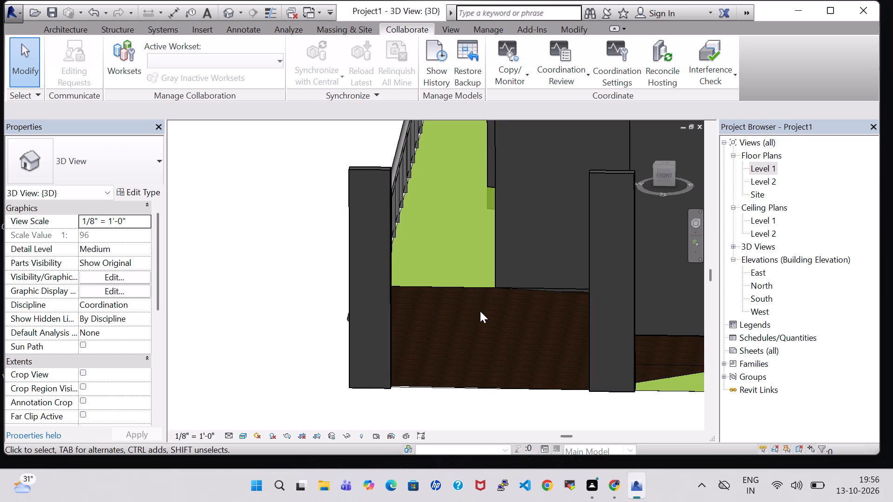
pyautogui.scroll(-3, 454, 308)
pyautogui.scroll(-1, 446, 244)
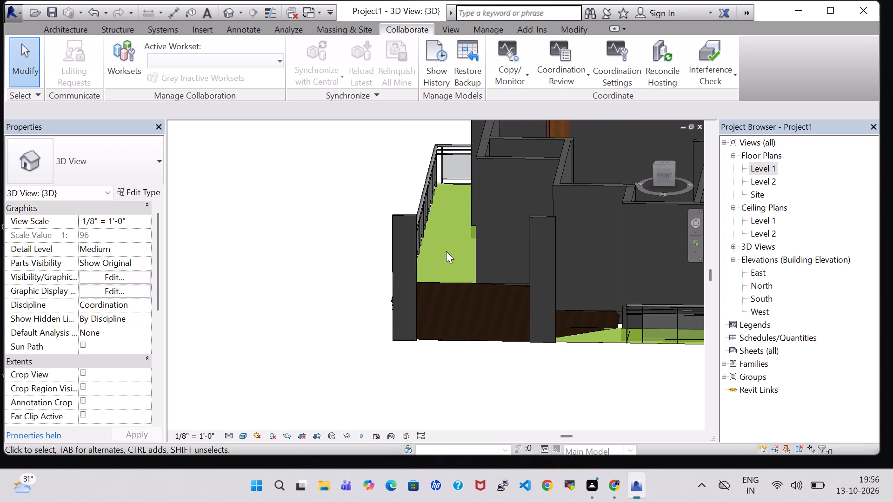
pyautogui.keyDown('shift'); pyautogui.middleClick(437, 279); pyautogui.keyUp('shift')
pyautogui.keyDown('shift'); pyautogui.scroll(-2, 437, 279); pyautogui.keyUp('shift')
pyautogui.scroll(-2, 444, 289)
pyautogui.scroll(2, 494, 275)
pyautogui.keyDown('shift'); pyautogui.middleClick(572, 358); pyautogui.keyUp('shift')
pyautogui.keyDown('shift'); pyautogui.scroll(-1, 572, 358); pyautogui.keyUp('shift')
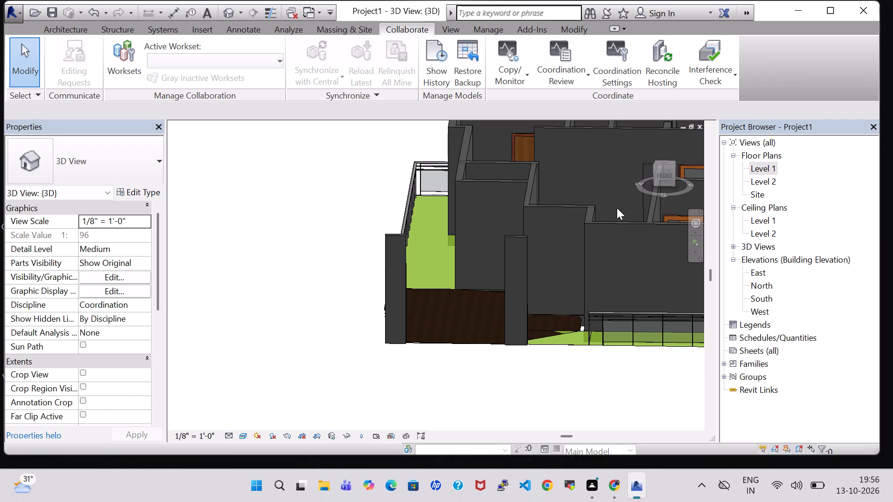
pyautogui.moveTo(580, 386); pyautogui.dragTo(499, 384, button='middle')
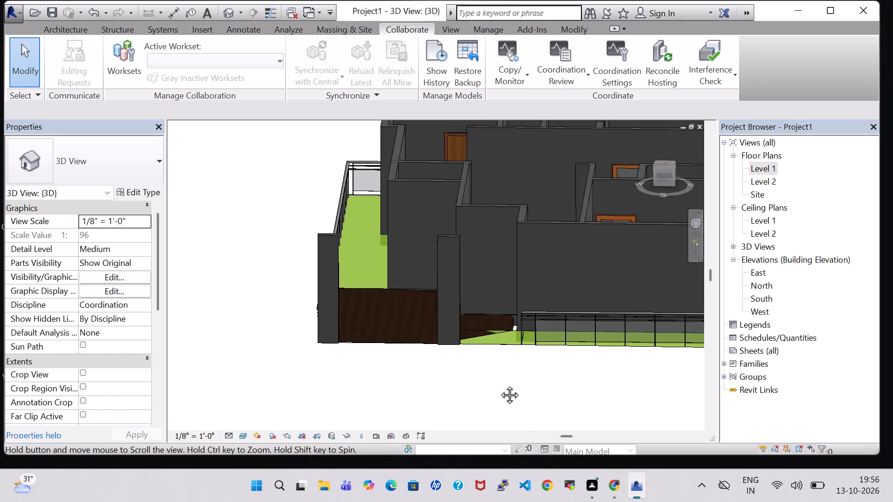
pyautogui.moveTo(499, 384); pyautogui.dragTo(443, 382, button='middle')
pyautogui.keyDown('shift'); pyautogui.moveTo(453, 387); pyautogui.dragTo(466, 362, button='middle'); pyautogui.keyUp('shift')
pyautogui.scroll(-3, 466, 359)
pyautogui.keyDown('shift'); pyautogui.moveTo(467, 356); pyautogui.dragTo(466, 403, button='middle'); pyautogui.keyUp('shift')
pyautogui.keyDown('shift'); pyautogui.scroll(-1, 467, 356); pyautogui.keyUp('shift')
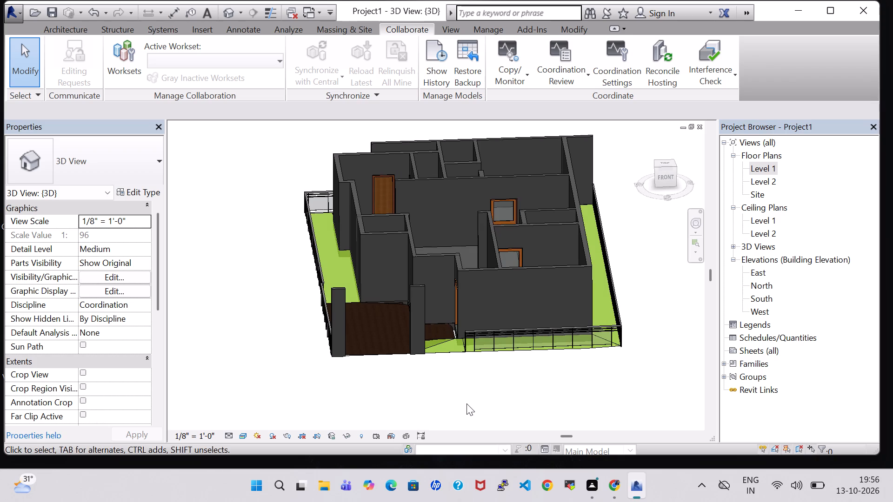
pyautogui.keyDown('shift'); pyautogui.moveTo(465, 397); pyautogui.dragTo(449, 393, button='middle'); pyautogui.keyUp('shift')
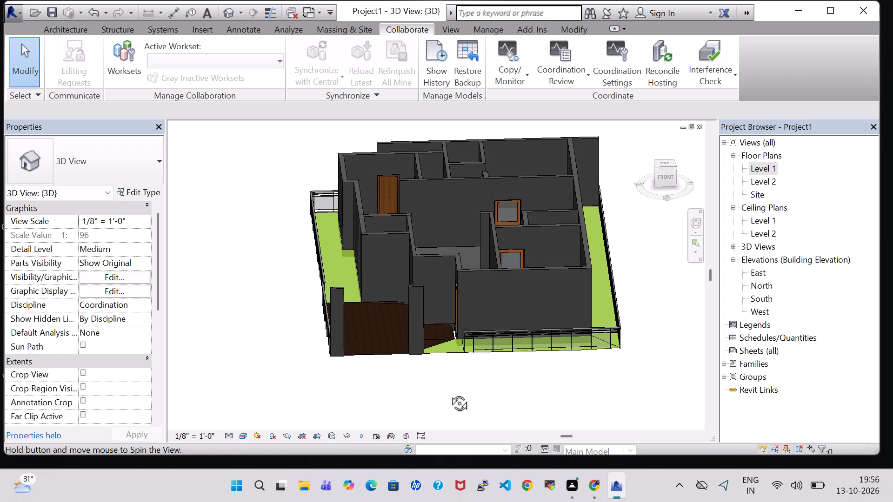
pyautogui.keyDown('shift'); pyautogui.moveTo(449, 393); pyautogui.dragTo(449, 390, button='middle'); pyautogui.keyUp('shift')
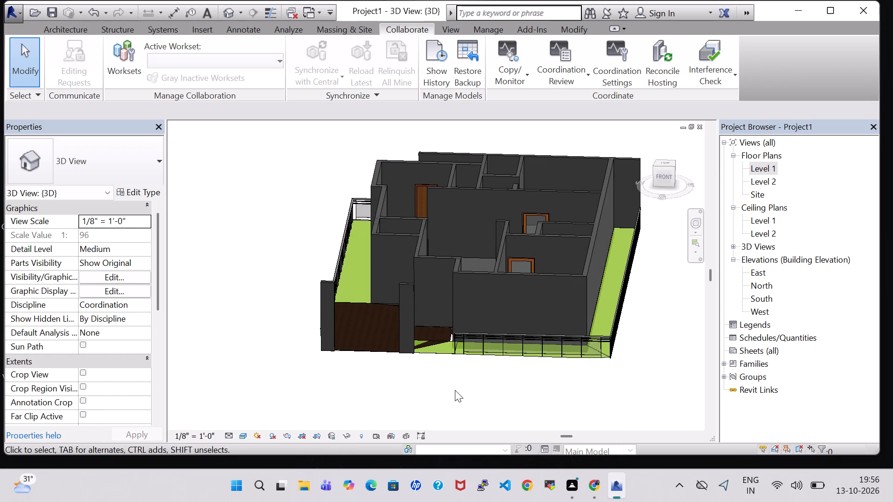
pyautogui.keyDown('shift'); pyautogui.moveTo(479, 390); pyautogui.dragTo(505, 381, button='middle'); pyautogui.keyUp('shift')
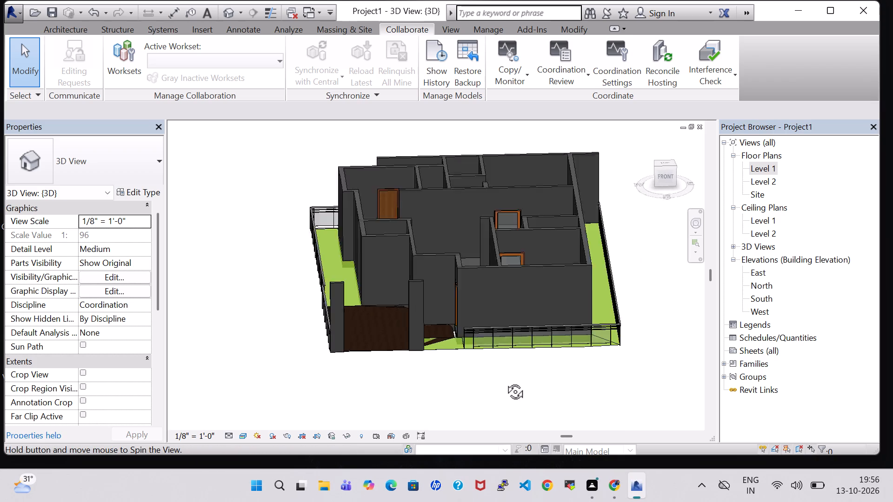
pyautogui.keyDown('shift'); pyautogui.moveTo(505, 381); pyautogui.dragTo(497, 370, button='middle'); pyautogui.keyUp('shift')
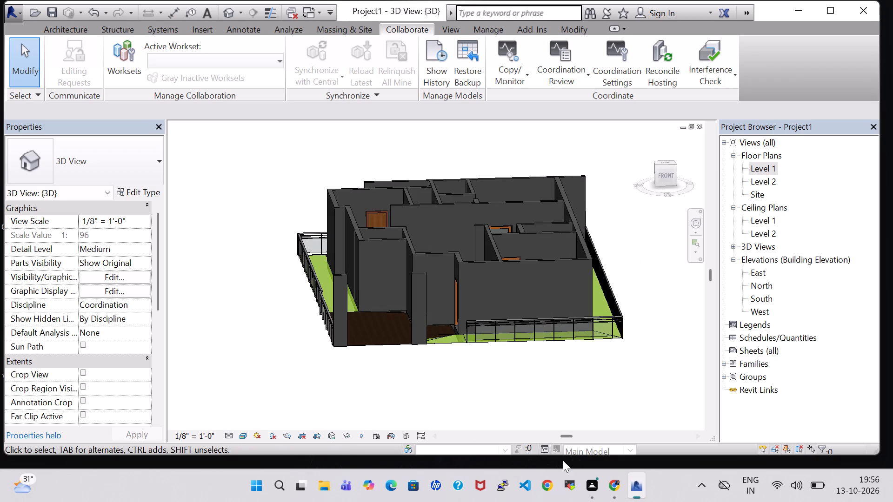
# From the Level 1 floor plan, load the RPC Beetle component family from the Entourage library folder.
pyautogui.doubleClick(774, 169)
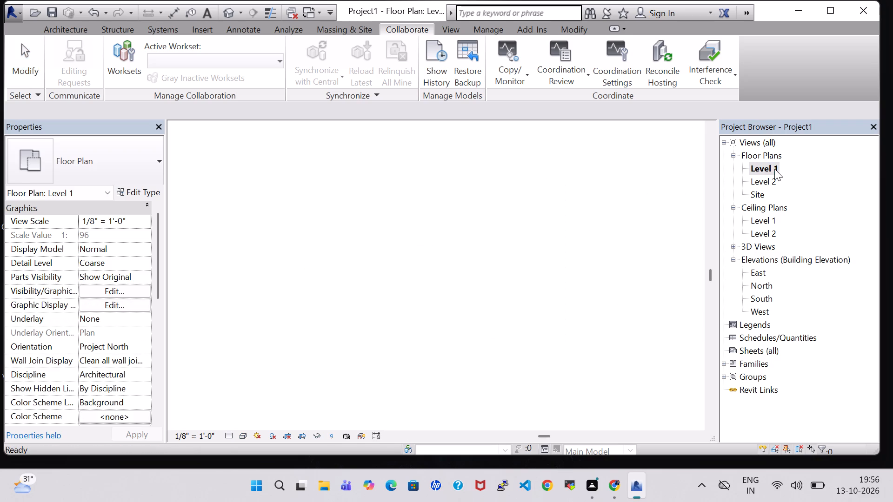
pyautogui.click(79, 26)
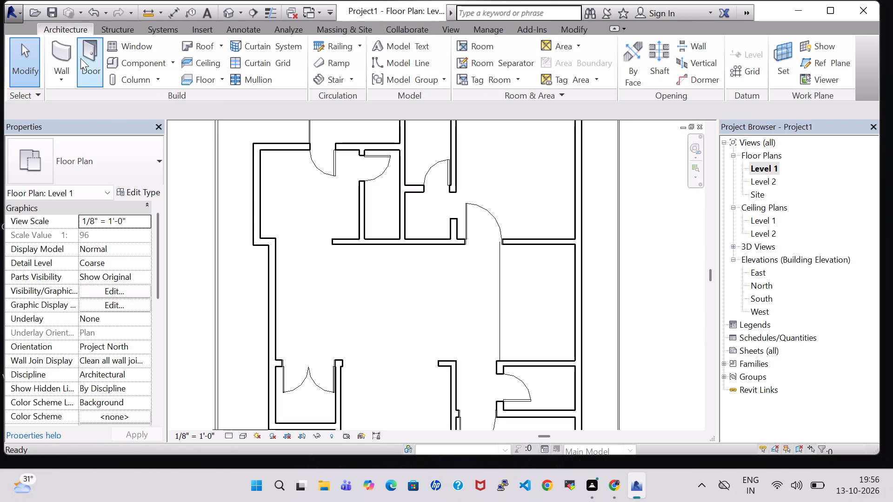
pyautogui.click(128, 61)
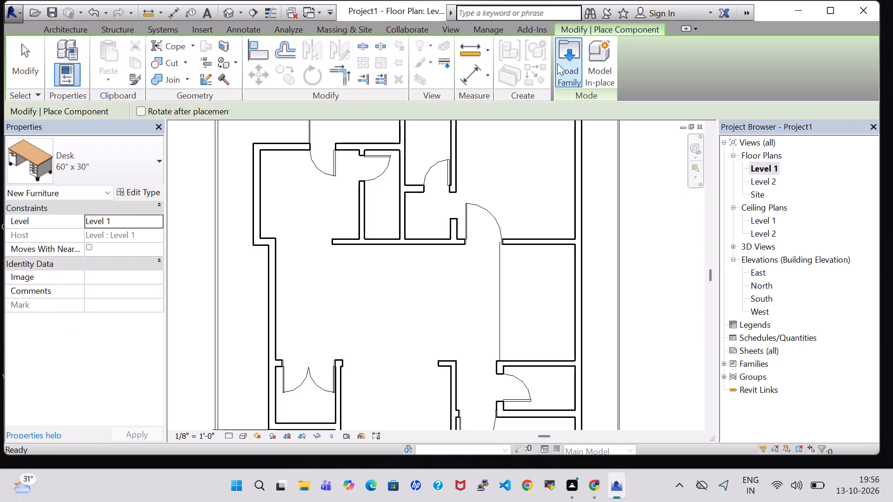
pyautogui.click(557, 63)
pyautogui.scroll(-1, 465, 254)
pyautogui.doubleClick(394, 180)
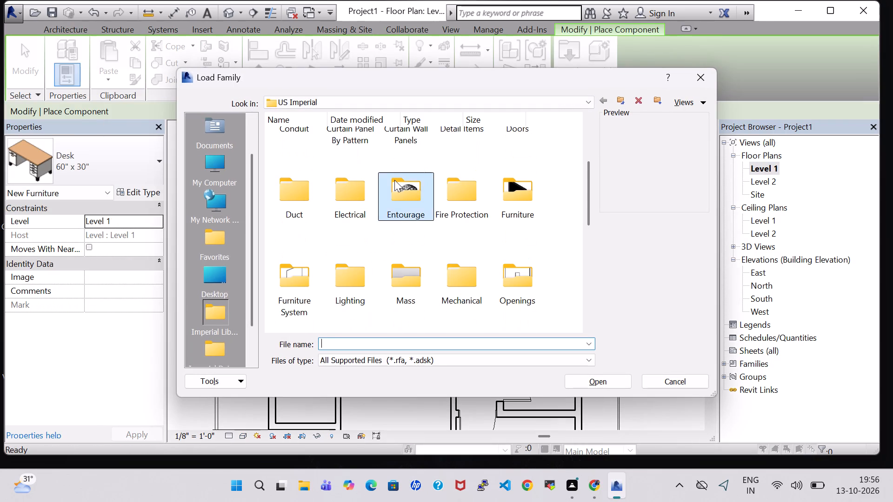
pyautogui.click(296, 150)
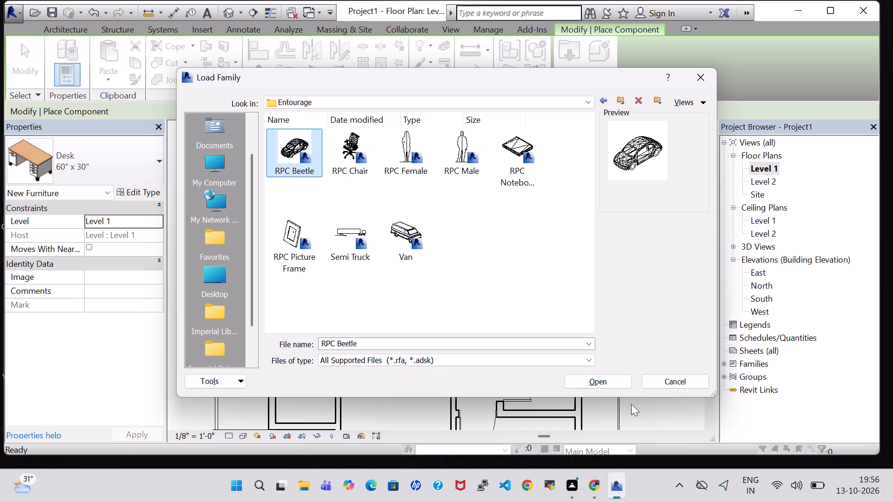
pyautogui.click(609, 381)
# Place one RPC Beetle car lengthwise on the forecourt, behind the opening between the two front pillars.
pyautogui.scroll(-2, 431, 376)
pyautogui.moveTo(426, 376); pyautogui.dragTo(447, 210, button='middle')
pyautogui.scroll(-1, 433, 250)
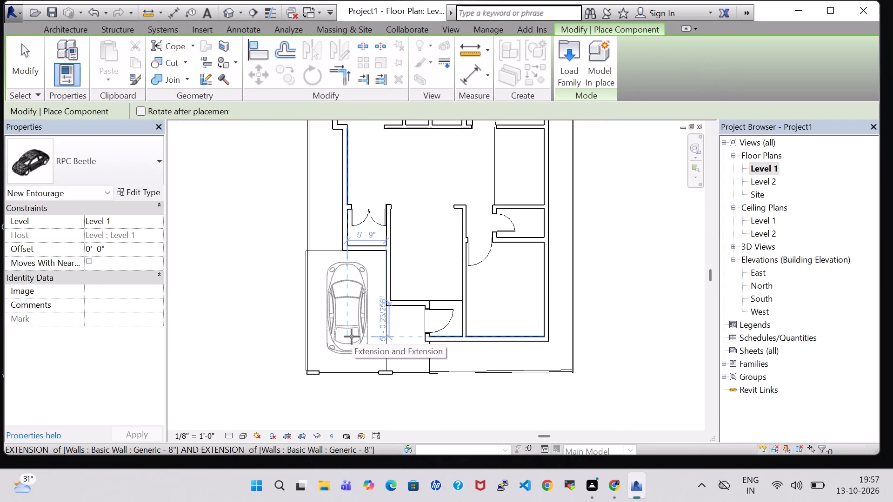
pyautogui.click(352, 337)
pyautogui.press('Escape')
pyautogui.press('Escape')
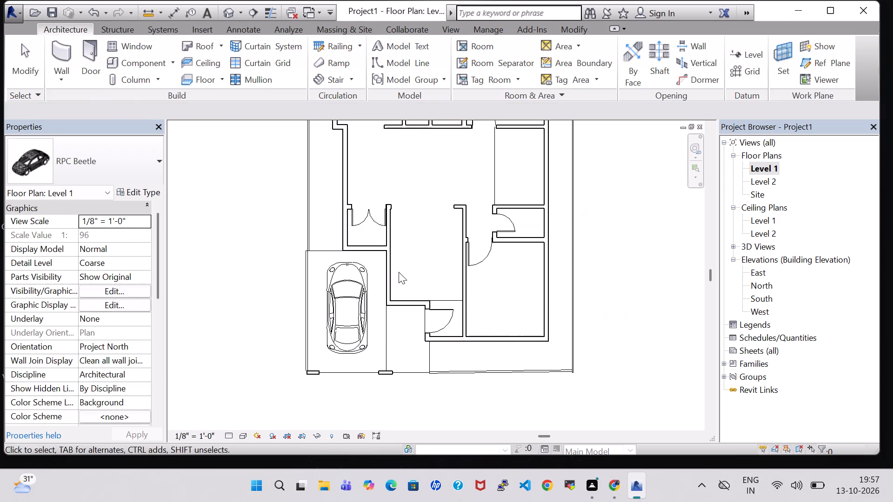
# Check the parked car's position on the forecourt in the 3D view and in the Level 1 floor plan.
pyautogui.click(229, 11)
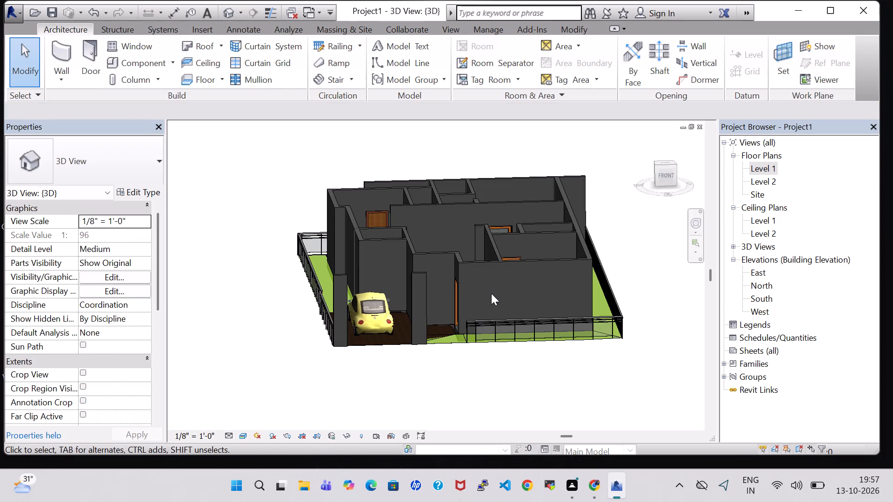
pyautogui.keyDown('shift'); pyautogui.moveTo(645, 251); pyautogui.dragTo(640, 350, button='middle'); pyautogui.keyUp('shift')
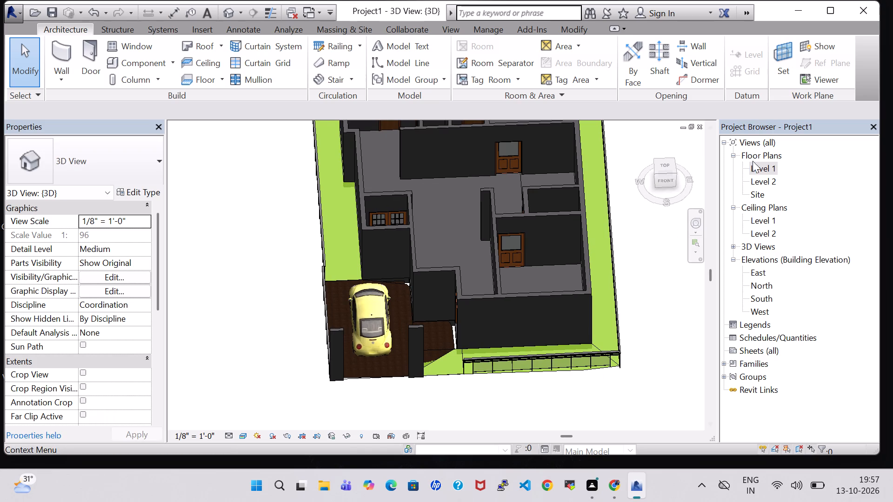
pyautogui.doubleClick(758, 168)
pyautogui.doubleClick(761, 163)
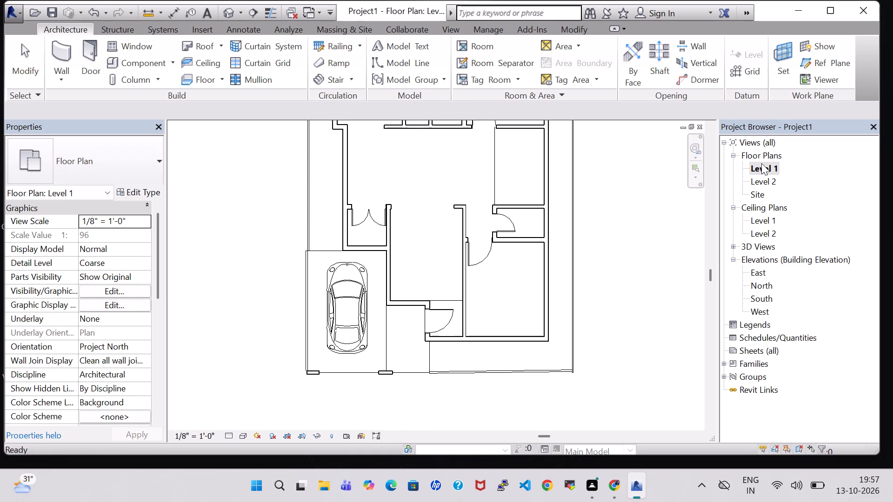
pyautogui.click(235, 7)
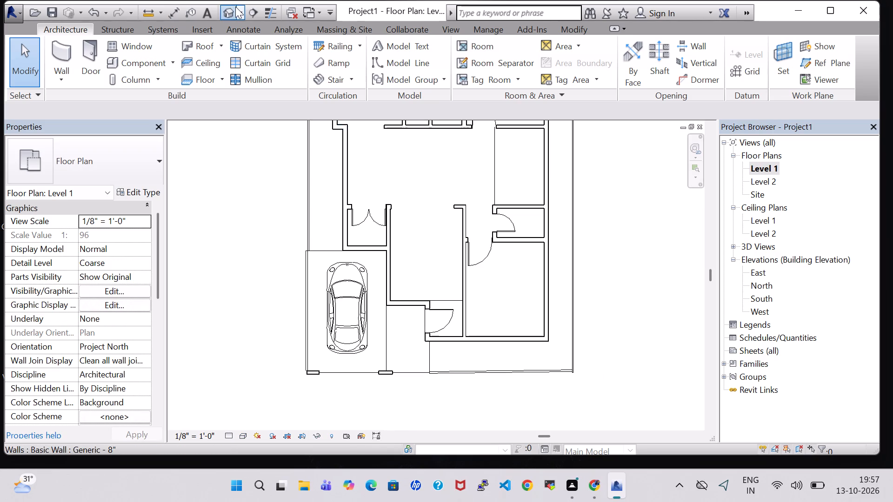
# Start a toposurface at elevation 0' 0" in the 3D view, placing points across the house end of the gap beside the entrance wall.
pyautogui.keyDown('shift'); pyautogui.moveTo(647, 279); pyautogui.dragTo(652, 368, button='middle'); pyautogui.keyUp('shift')
pyautogui.scroll(4, 634, 340)
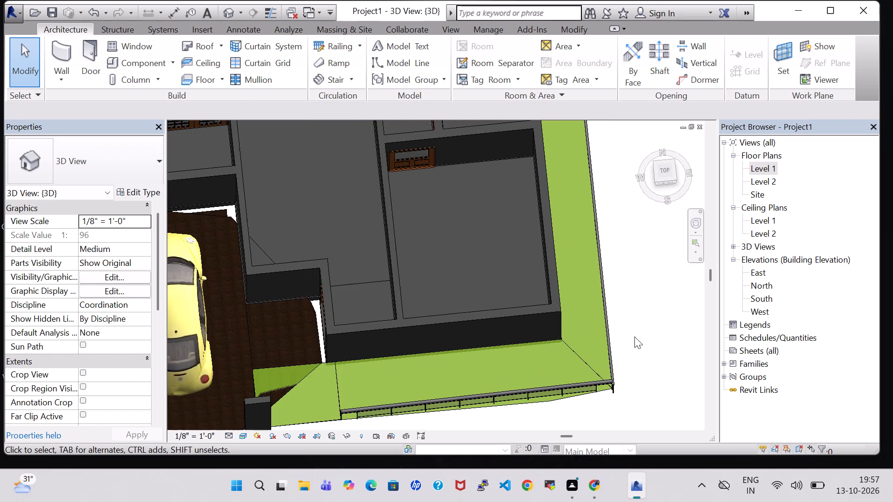
pyautogui.click(353, 32)
pyautogui.click(345, 54)
pyautogui.scroll(8, 318, 325)
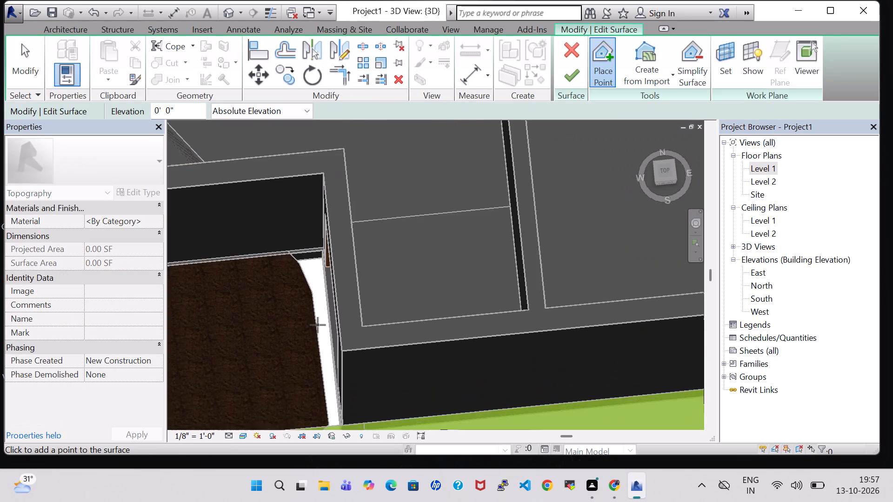
pyautogui.click(321, 249)
pyautogui.scroll(5, 314, 260)
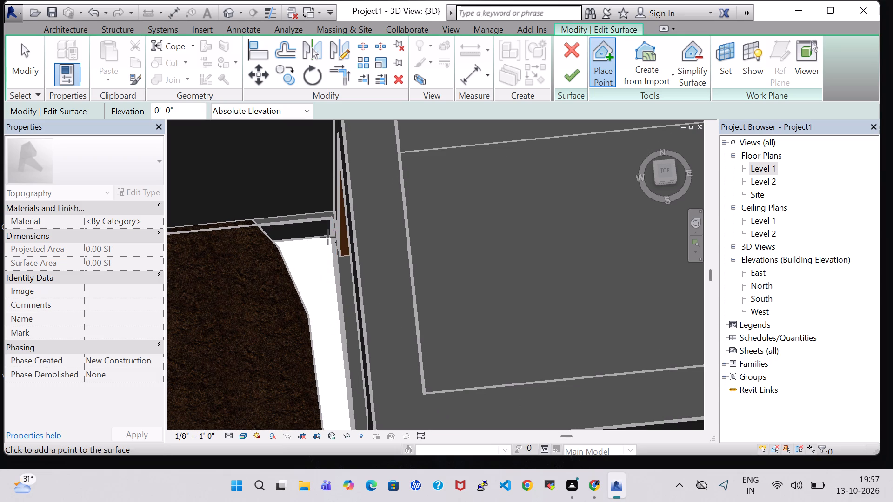
pyautogui.click(328, 237)
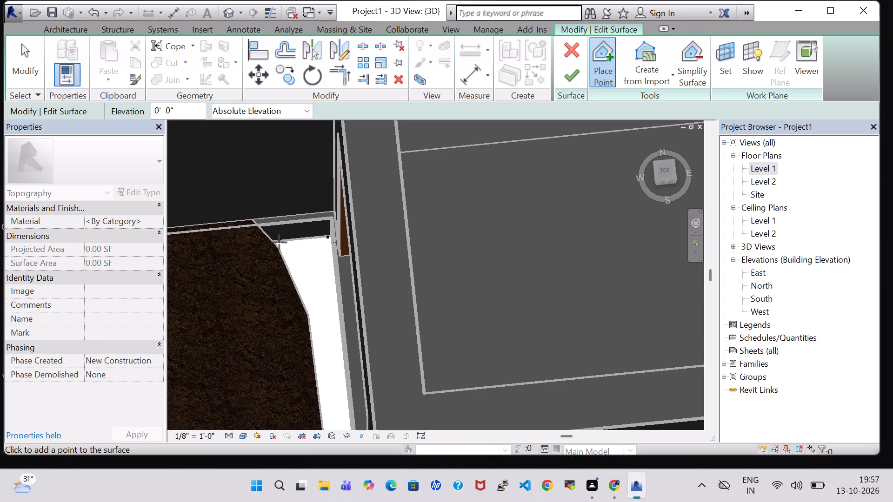
pyautogui.click(279, 242)
# Place the remaining toposurface points along the entrance wall gap down to the green strip, and finish the surface.
pyautogui.moveTo(312, 281); pyautogui.dragTo(308, 172, button='middle')
pyautogui.scroll(-1, 309, 222)
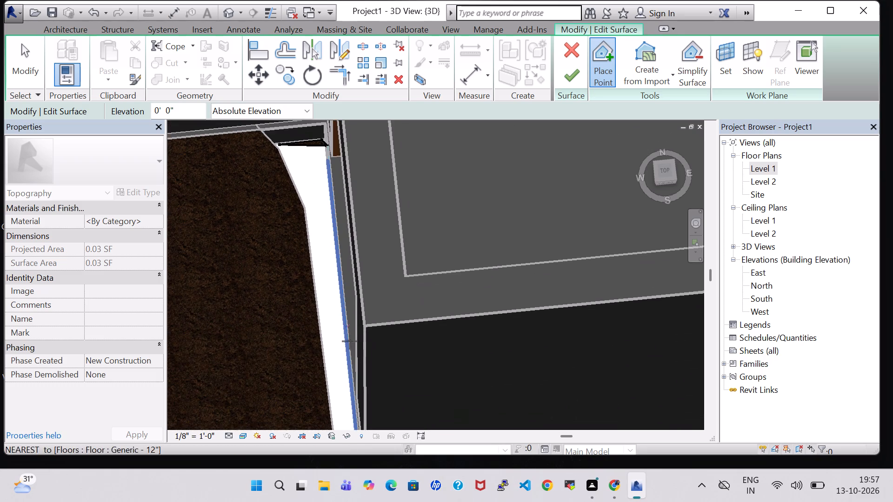
pyautogui.moveTo(350, 341); pyautogui.dragTo(340, 300, button='middle')
pyautogui.moveTo(332, 376); pyautogui.dragTo(311, 212, button='middle')
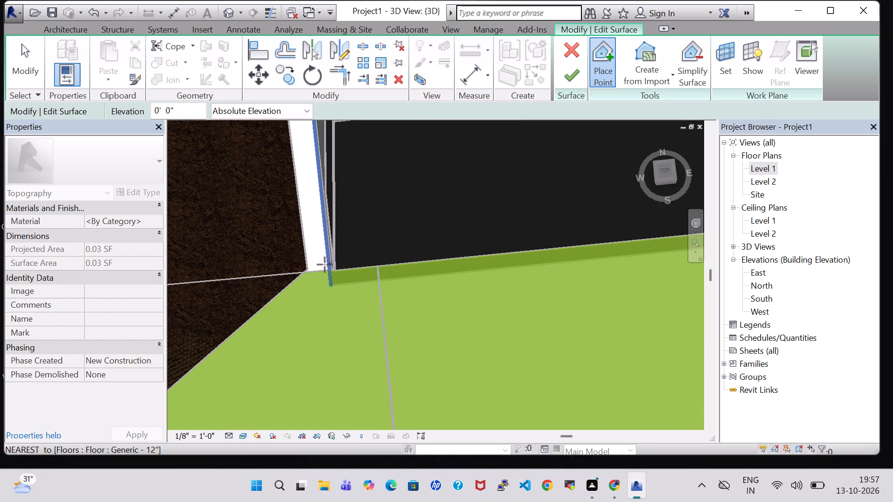
pyautogui.click(326, 270)
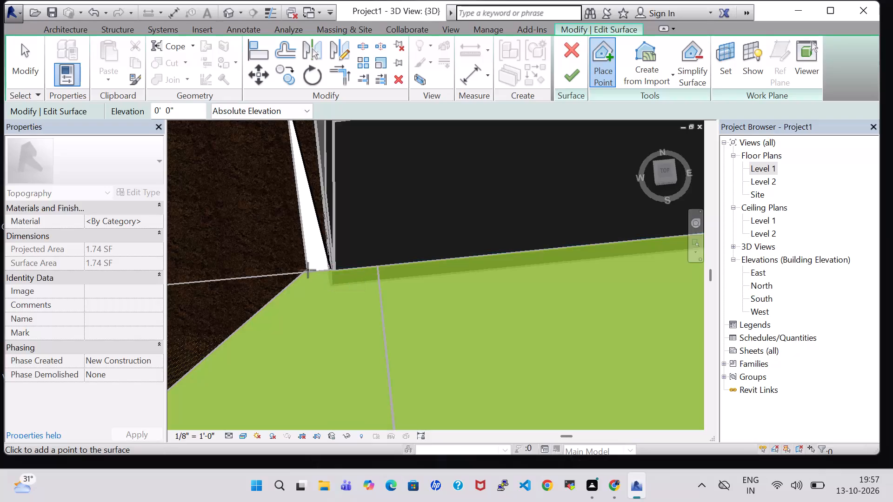
pyautogui.click(308, 270)
pyautogui.moveTo(297, 179); pyautogui.dragTo(385, 362, button='middle')
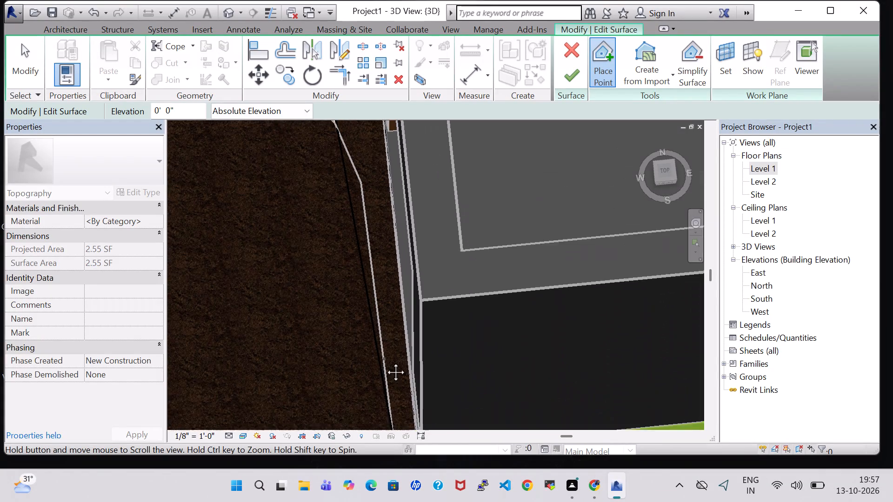
pyautogui.moveTo(385, 362); pyautogui.dragTo(400, 393, button='middle')
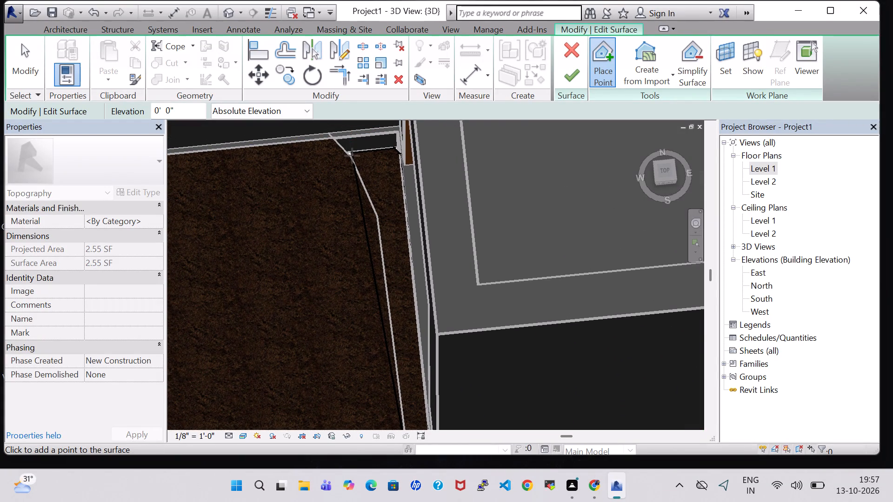
pyautogui.scroll(5, 352, 156)
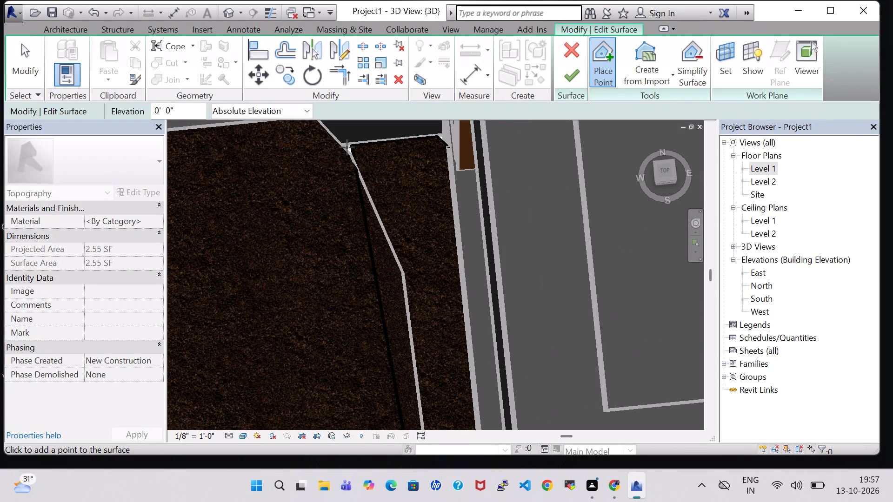
pyautogui.click(347, 147)
pyautogui.click(572, 83)
# Create a toposurface at elevation 0' 0" filling the gap between the forecourt and the house walls in front of the car.
pyautogui.scroll(-1, 258, 219)
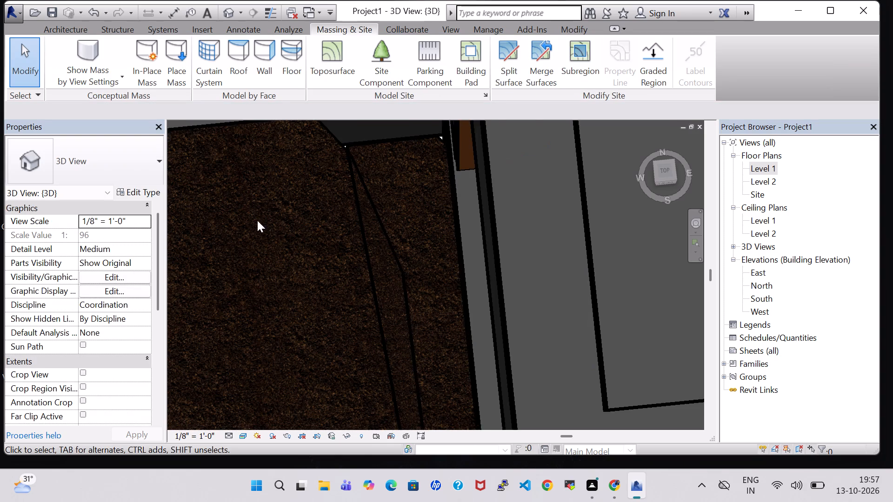
pyautogui.scroll(-2, 257, 220)
pyautogui.moveTo(254, 202); pyautogui.dragTo(505, 348, button='middle')
pyautogui.moveTo(263, 311); pyautogui.dragTo(691, 320, button='middle')
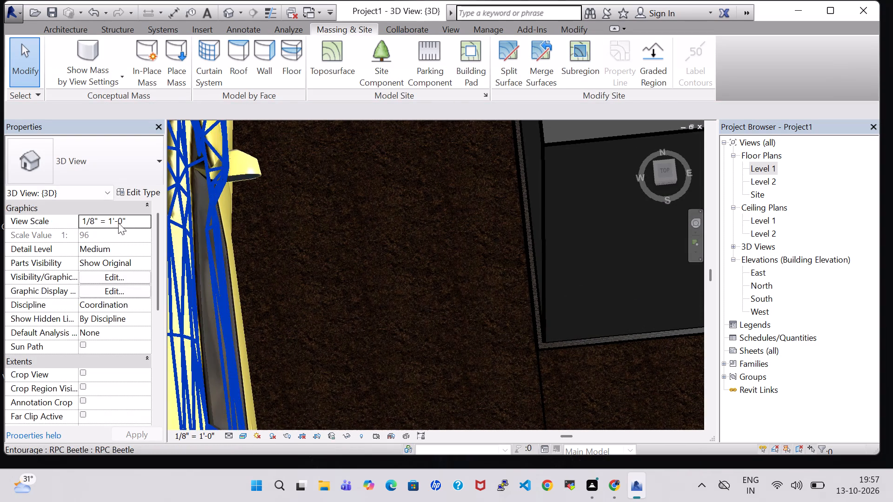
pyautogui.scroll(-10, 299, 219)
pyautogui.scroll(-2, 489, 255)
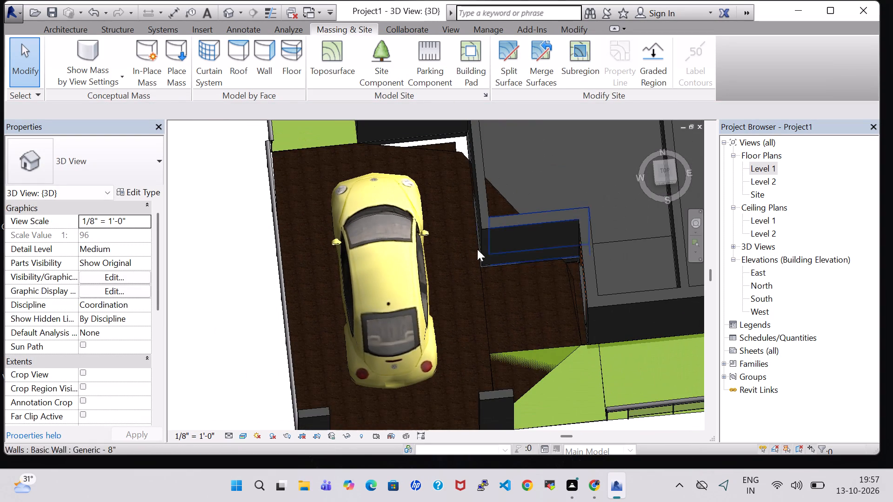
pyautogui.moveTo(452, 205); pyautogui.dragTo(454, 392, button='middle')
pyautogui.click(318, 52)
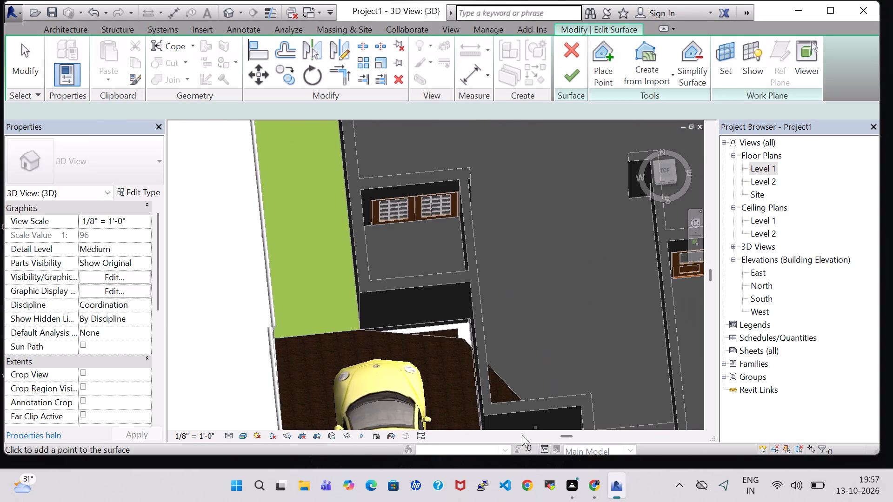
pyautogui.scroll(4, 410, 391)
pyautogui.click(517, 312)
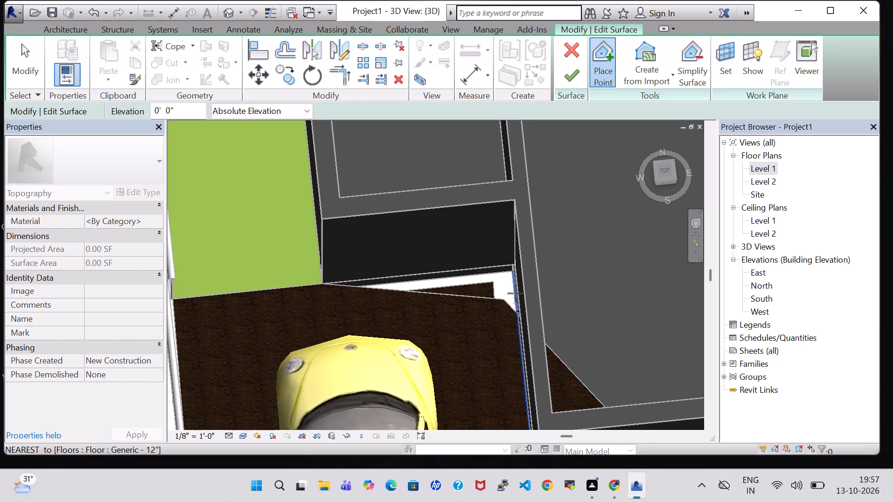
pyautogui.scroll(5, 518, 314)
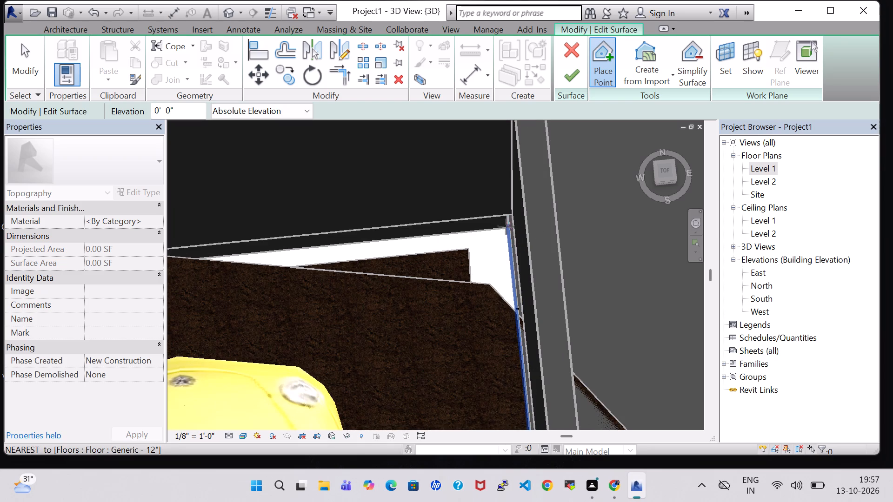
pyautogui.click(504, 228)
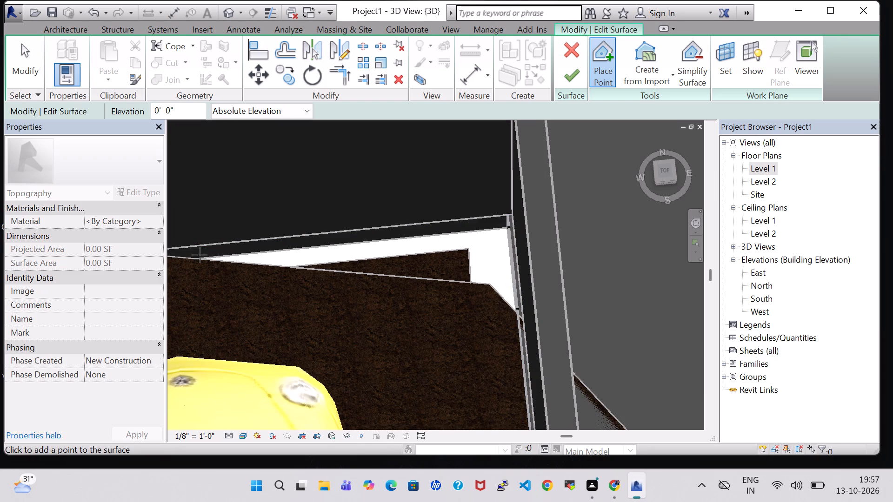
pyautogui.click(206, 257)
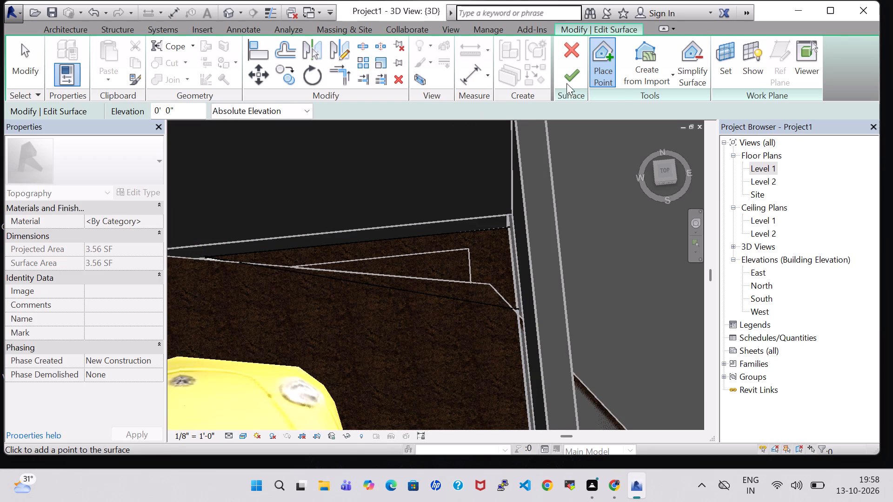
pyautogui.click(566, 83)
# Examine the filled forecourt gaps and the parked car from above, from an angle and from the front.
pyautogui.scroll(-13, 520, 236)
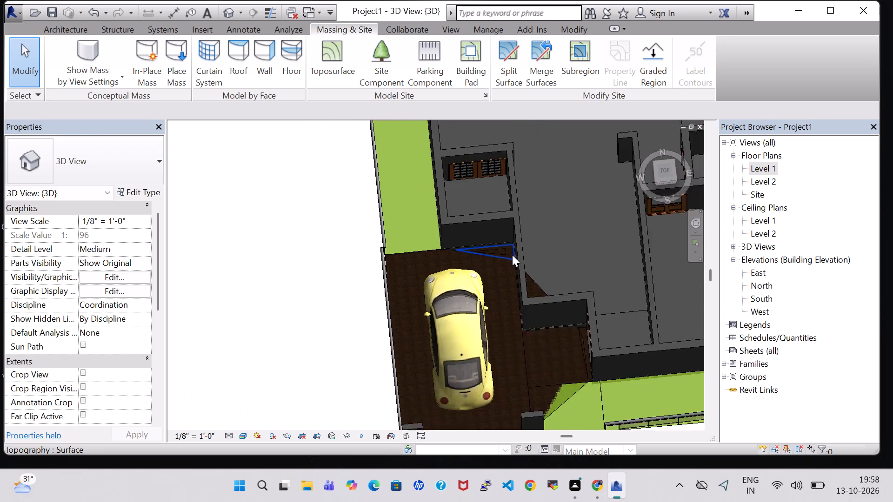
pyautogui.scroll(-2, 545, 270)
pyautogui.keyDown('shift'); pyautogui.moveTo(560, 427); pyautogui.dragTo(525, 362, button='middle'); pyautogui.keyUp('shift')
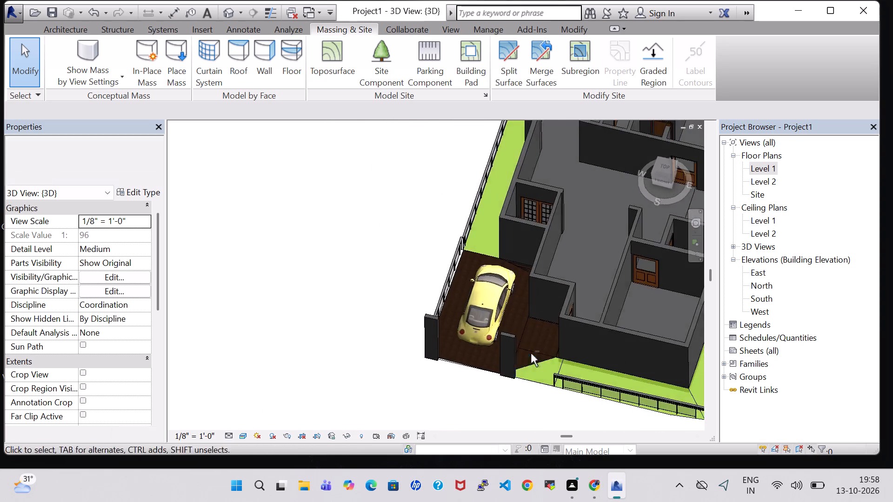
pyautogui.keyDown('shift'); pyautogui.moveTo(536, 347); pyautogui.dragTo(559, 291, button='middle'); pyautogui.keyUp('shift')
pyautogui.keyDown('shift'); pyautogui.moveTo(627, 394); pyautogui.dragTo(633, 356, button='middle'); pyautogui.keyUp('shift')
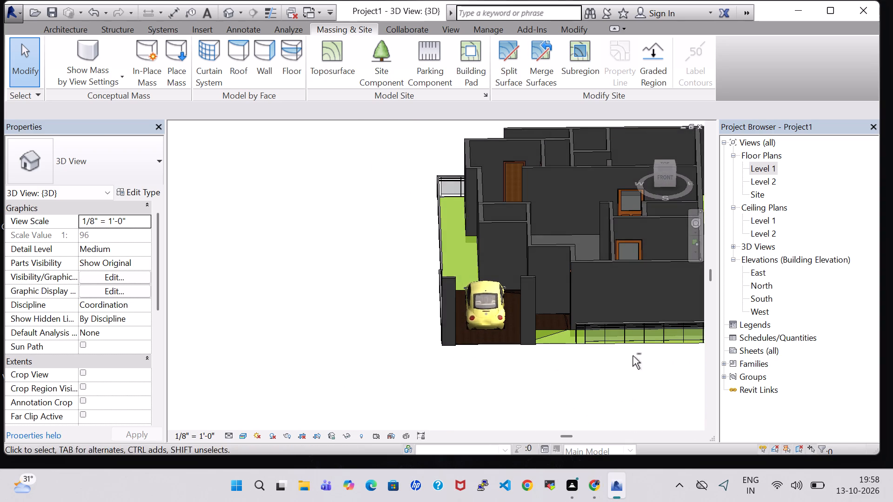
pyautogui.moveTo(633, 356); pyautogui.dragTo(506, 367, button='middle')
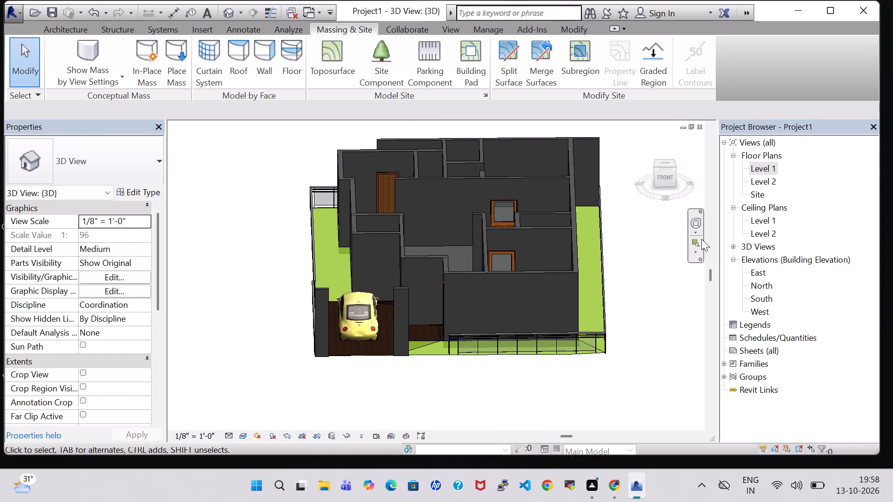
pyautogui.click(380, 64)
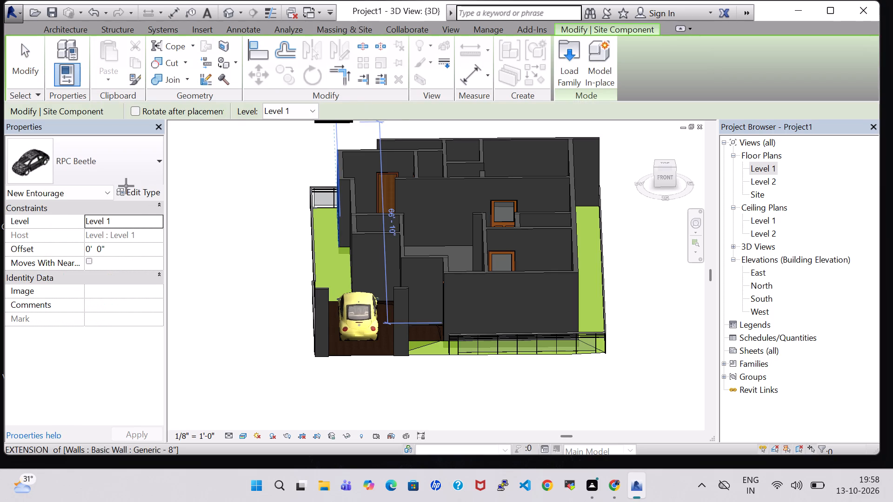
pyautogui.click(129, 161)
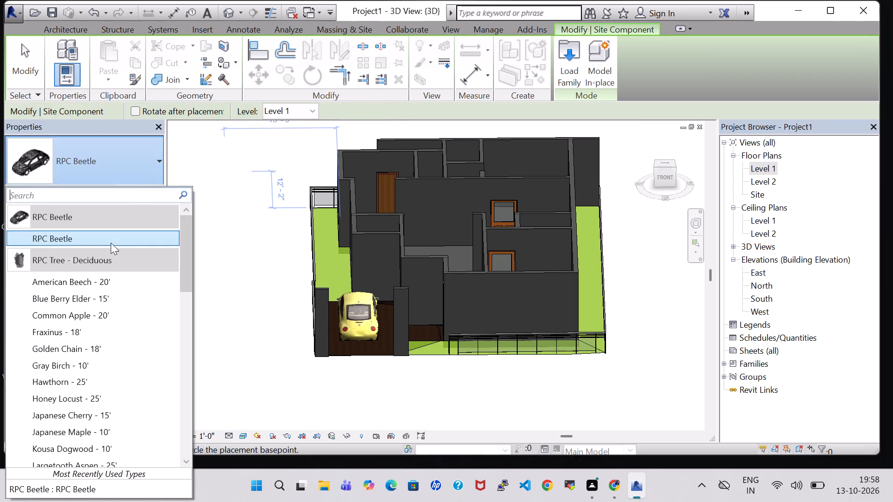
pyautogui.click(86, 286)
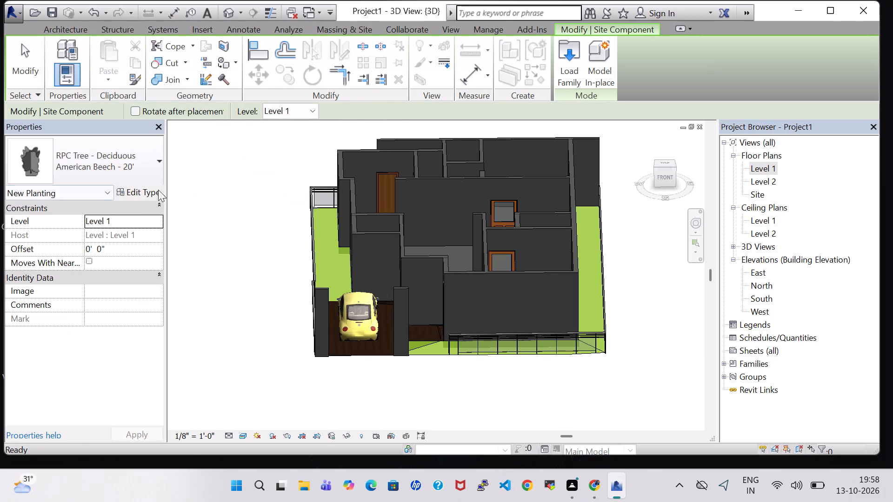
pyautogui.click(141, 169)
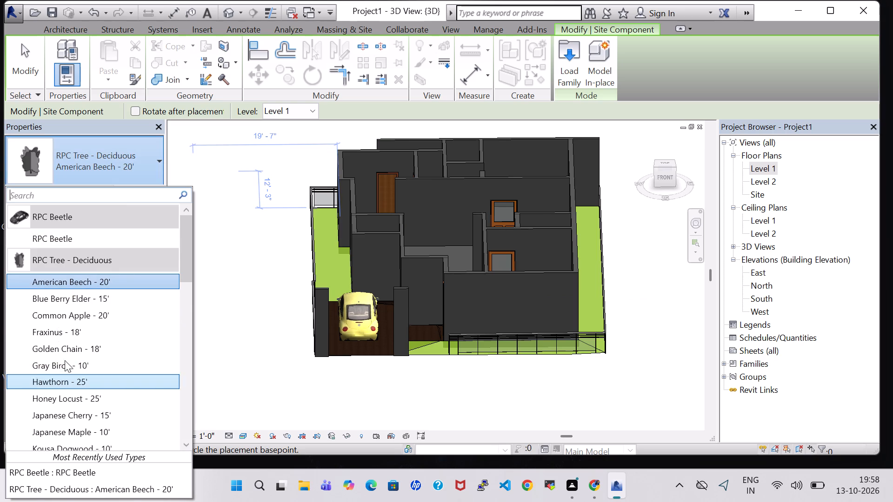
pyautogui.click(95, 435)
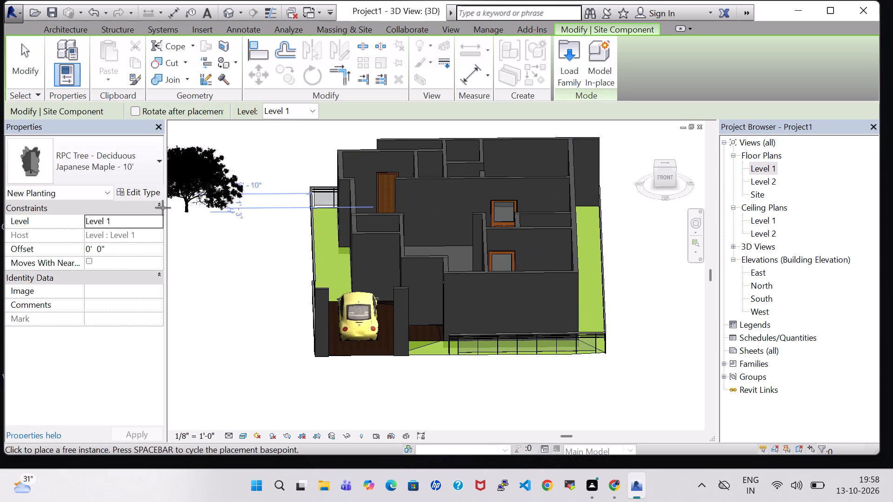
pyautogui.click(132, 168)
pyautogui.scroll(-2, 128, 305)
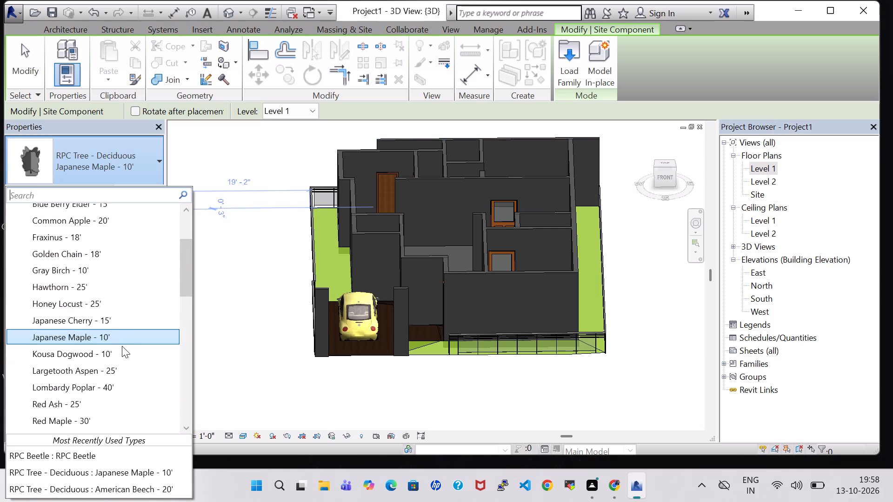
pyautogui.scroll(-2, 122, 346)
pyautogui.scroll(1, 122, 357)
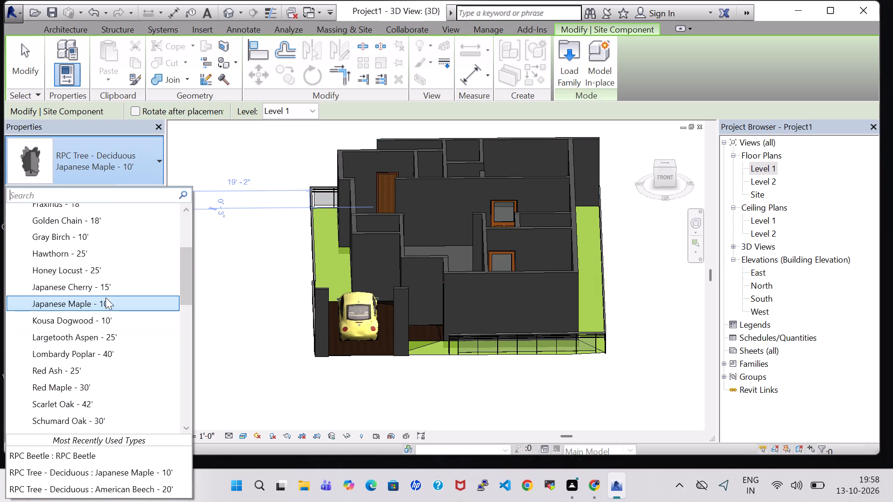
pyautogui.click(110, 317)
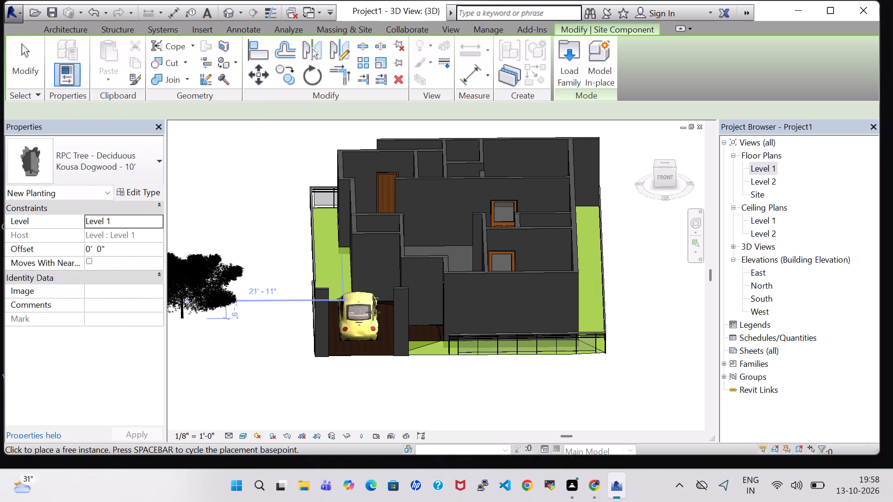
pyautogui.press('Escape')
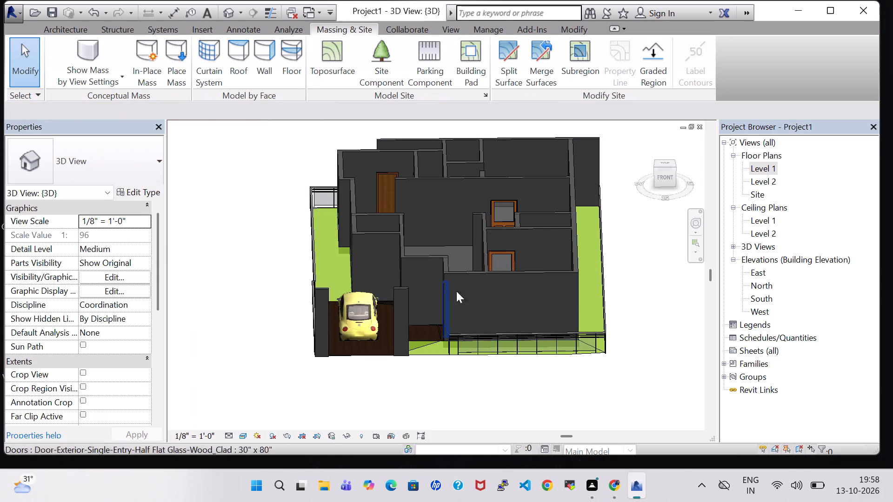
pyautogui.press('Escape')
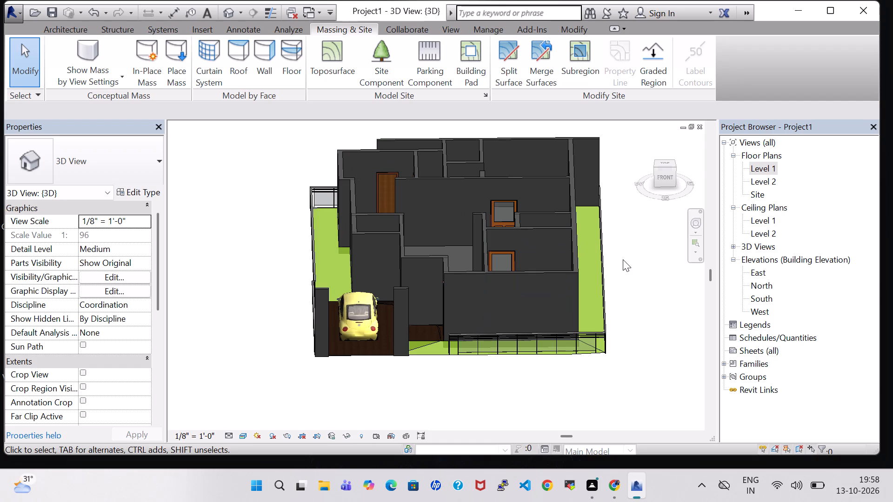
# Open the Level 1 floor plan and examine the whole house layout, from the parked car to the rear rooms.
pyautogui.doubleClick(767, 169)
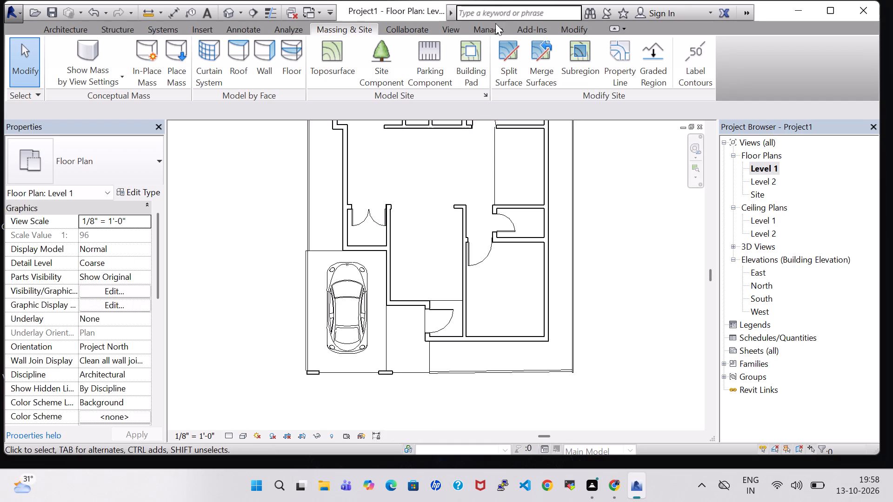
pyautogui.click(53, 33)
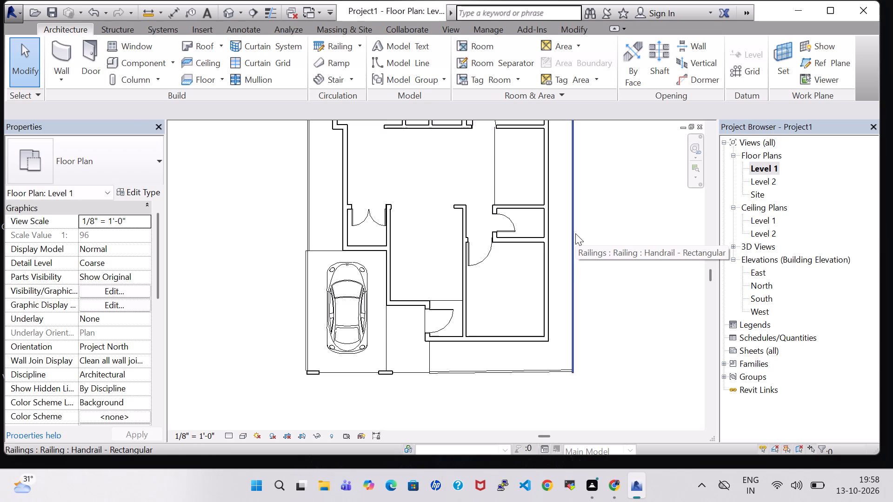
pyautogui.middleClick(595, 258)
pyautogui.scroll(-2, 595, 258)
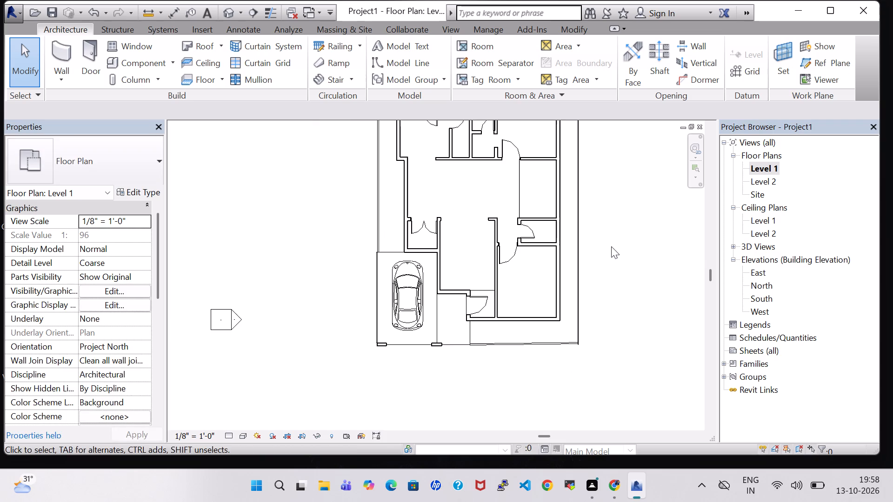
pyautogui.moveTo(611, 246); pyautogui.dragTo(584, 326, button='middle')
pyautogui.scroll(-1, 588, 275)
pyautogui.middleClick(588, 275)
pyautogui.moveTo(588, 275); pyautogui.dragTo(557, 268, button='middle')
pyautogui.moveTo(552, 264); pyautogui.dragTo(540, 273, button='middle')
pyautogui.scroll(1, 540, 273)
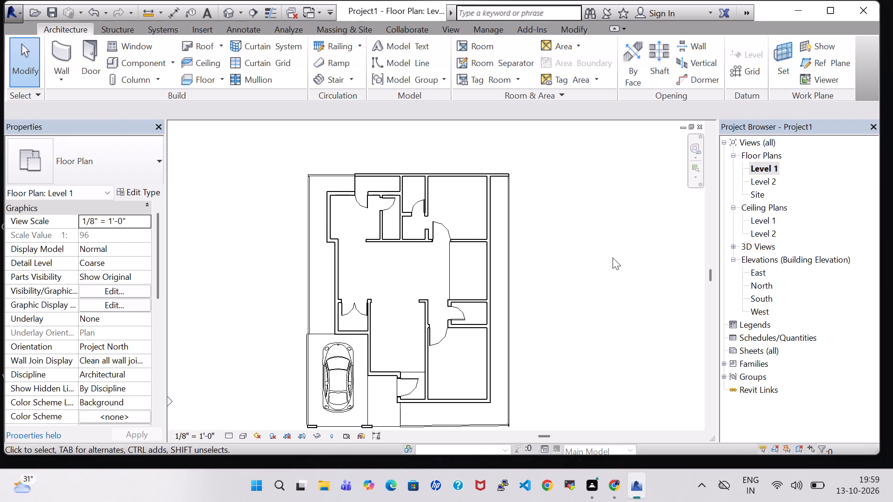
pyautogui.moveTo(613, 258); pyautogui.dragTo(589, 252, button='middle')
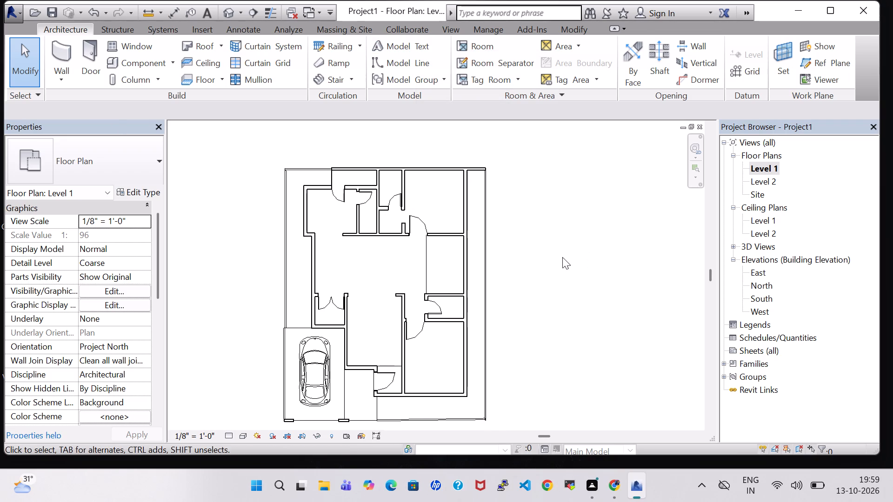
pyautogui.moveTo(558, 259); pyautogui.dragTo(558, 229, button='middle')
pyautogui.scroll(-1, 558, 259)
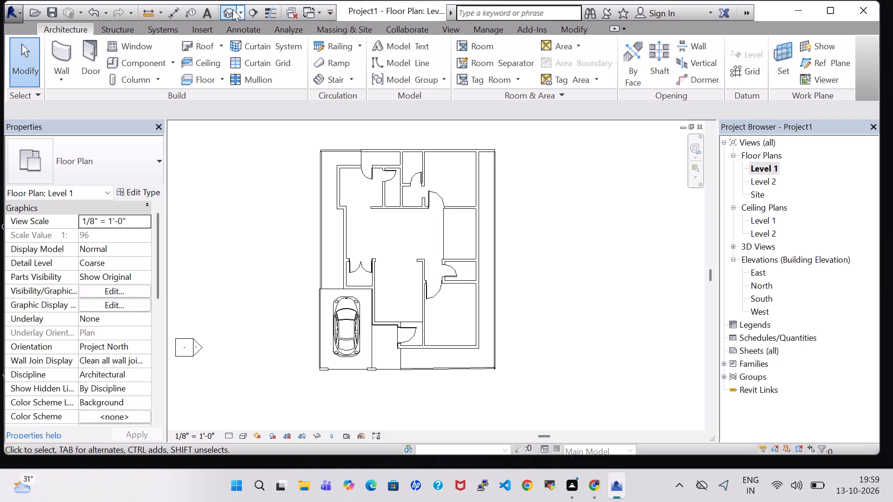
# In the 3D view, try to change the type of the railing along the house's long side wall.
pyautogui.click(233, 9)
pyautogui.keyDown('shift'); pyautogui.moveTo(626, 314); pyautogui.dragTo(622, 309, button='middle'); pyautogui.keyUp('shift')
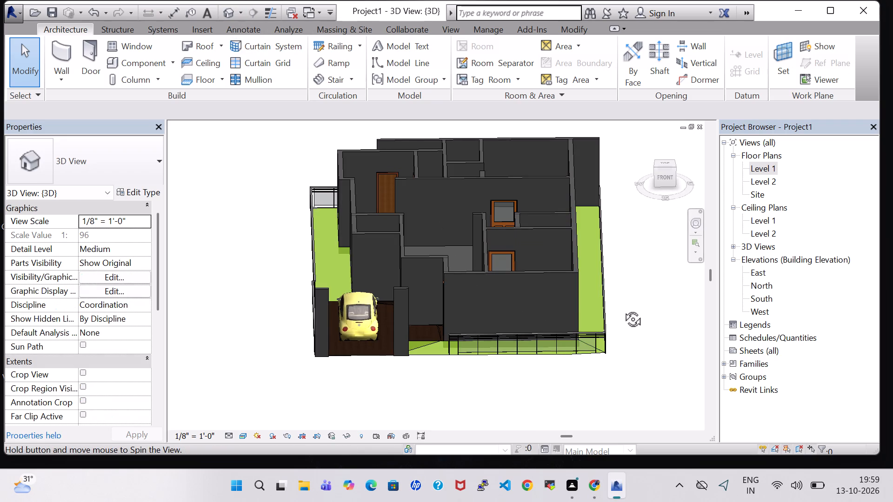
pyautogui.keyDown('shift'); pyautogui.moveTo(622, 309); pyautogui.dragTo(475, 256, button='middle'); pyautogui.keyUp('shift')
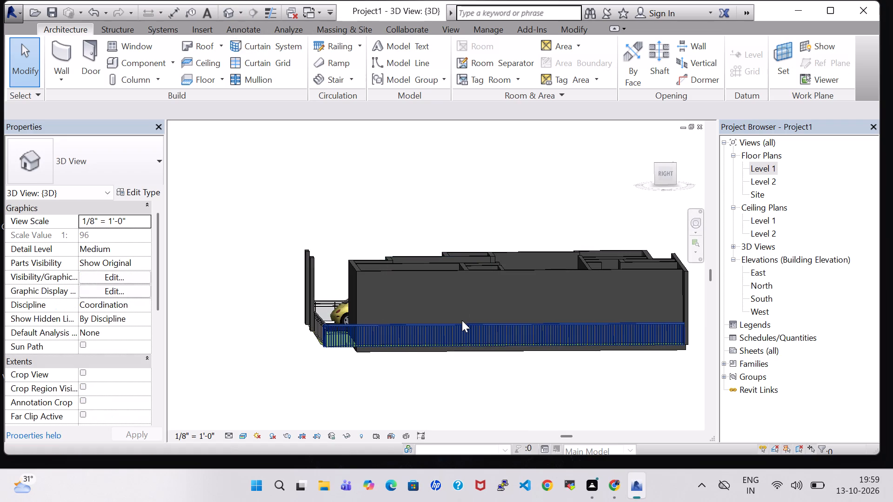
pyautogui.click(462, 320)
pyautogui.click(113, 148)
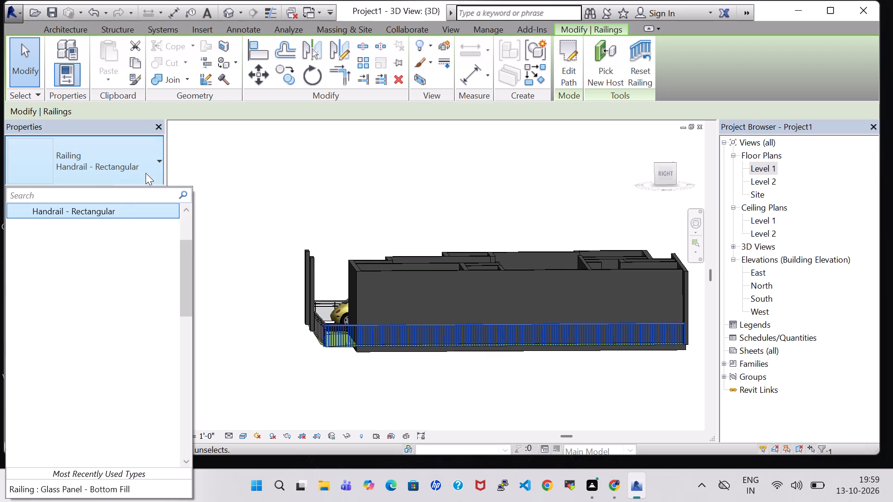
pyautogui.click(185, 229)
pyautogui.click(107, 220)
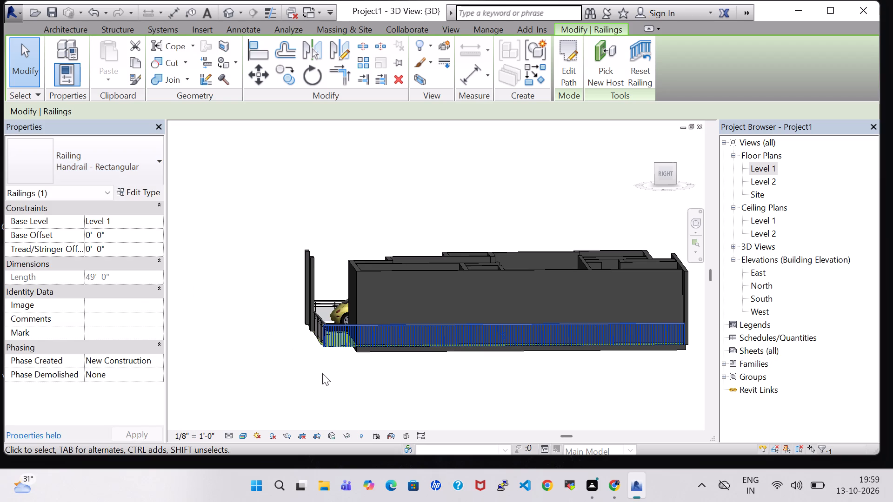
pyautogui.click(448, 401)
# Examine the house, railings, forecourt and topography in 3D from the side, the front, above and below.
pyautogui.keyDown('shift'); pyautogui.moveTo(466, 409); pyautogui.dragTo(449, 435, button='middle'); pyautogui.keyUp('shift')
pyautogui.moveTo(434, 406); pyautogui.dragTo(467, 426, button='middle')
pyautogui.keyDown('shift'); pyautogui.scroll(-1, 464, 422); pyautogui.keyUp('shift')
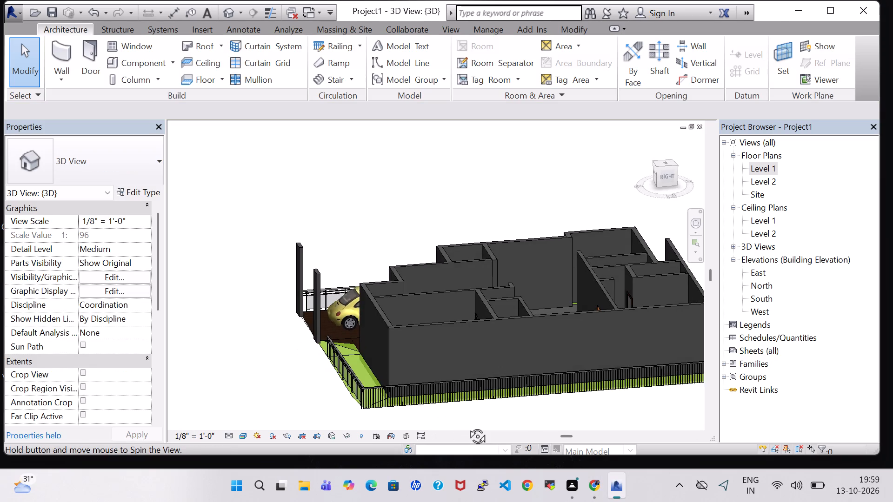
pyautogui.moveTo(467, 426); pyautogui.dragTo(499, 351, button='middle')
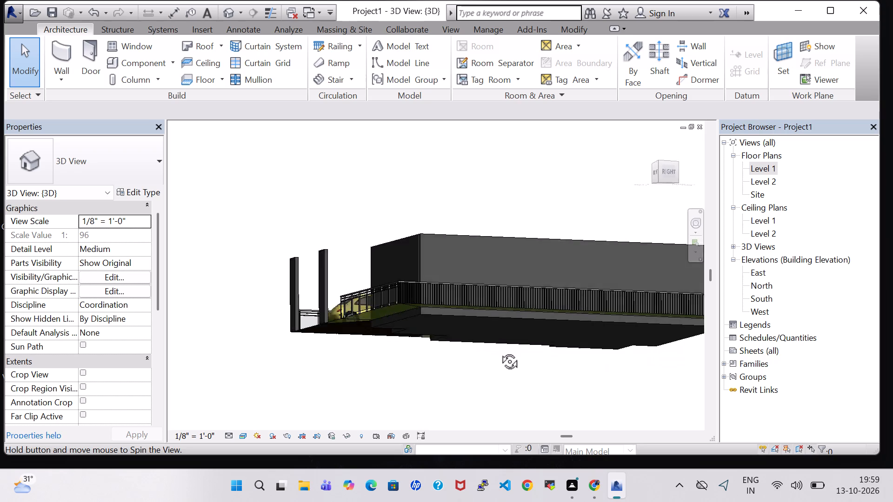
pyautogui.moveTo(499, 351); pyautogui.dragTo(608, 361, button='middle')
pyautogui.keyDown('shift'); pyautogui.moveTo(552, 215); pyautogui.dragTo(552, 266, button='middle'); pyautogui.keyUp('shift')
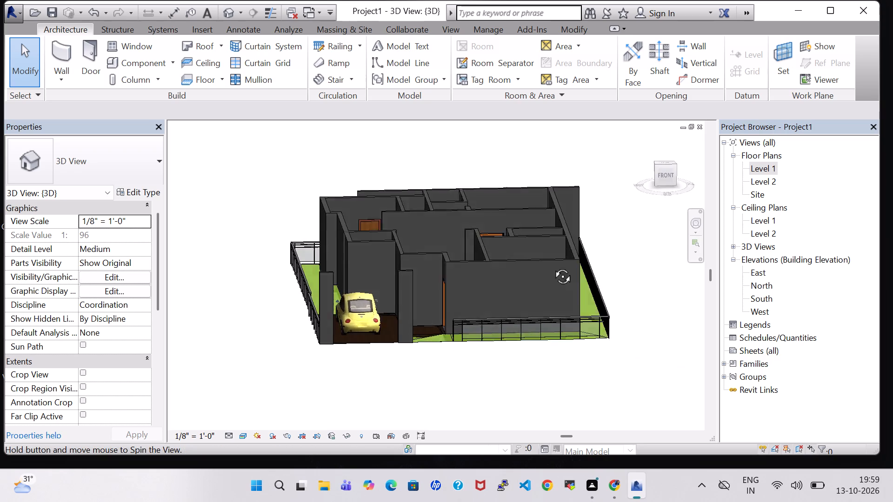
pyautogui.keyDown('shift'); pyautogui.moveTo(552, 266); pyautogui.dragTo(536, 158, button='middle'); pyautogui.keyUp('shift')
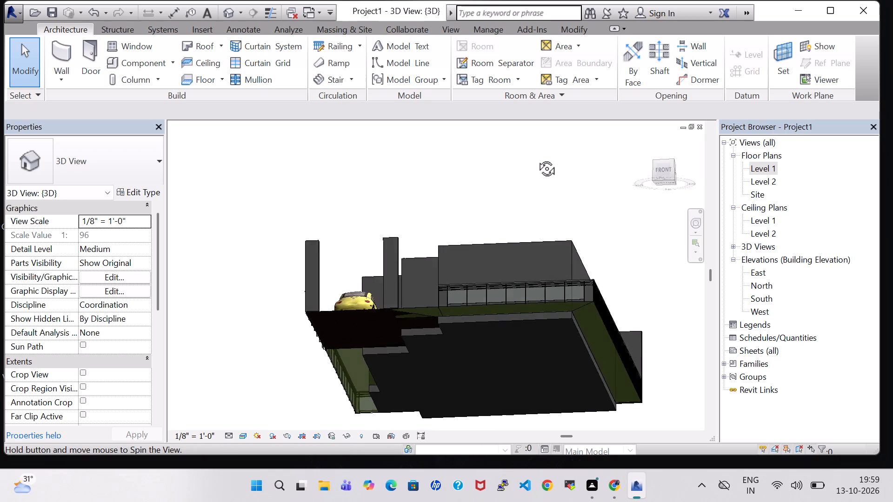
pyautogui.keyDown('shift'); pyautogui.moveTo(536, 158); pyautogui.dragTo(545, 190, button='middle'); pyautogui.keyUp('shift')
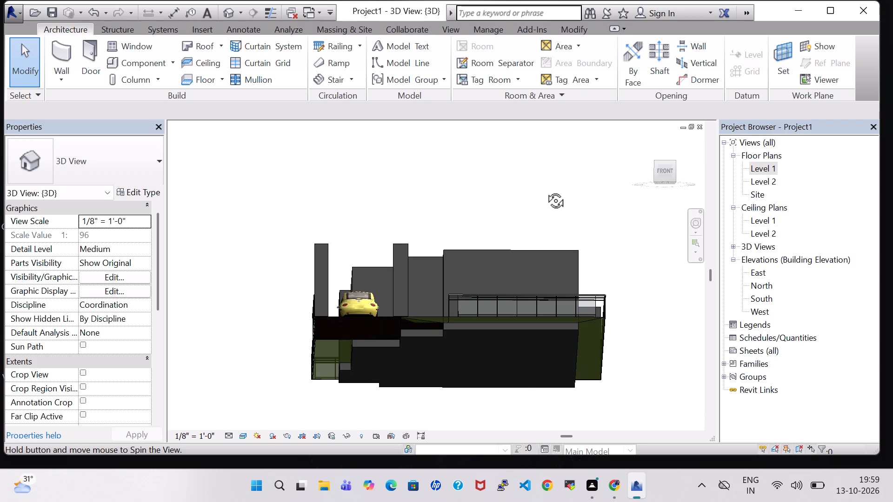
pyautogui.keyDown('shift'); pyautogui.moveTo(545, 190); pyautogui.dragTo(539, 270, button='middle'); pyautogui.keyUp('shift')
# In the Level 1 floor plan, start placing a component and open the US Imperial library to load a new family.
pyautogui.doubleClick(759, 174)
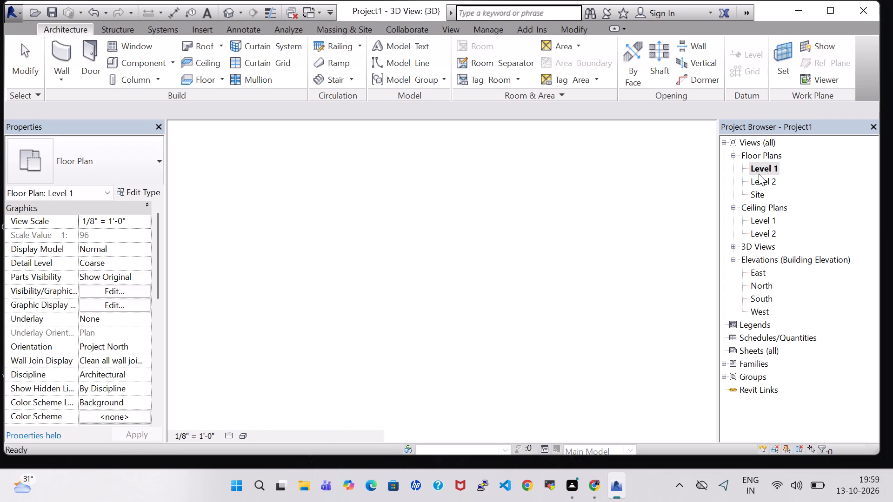
pyautogui.scroll(-1, 619, 231)
pyautogui.moveTo(619, 217); pyautogui.dragTo(619, 272, button='middle')
pyautogui.scroll(1, 619, 272)
pyautogui.moveTo(619, 272); pyautogui.dragTo(619, 267, button='middle')
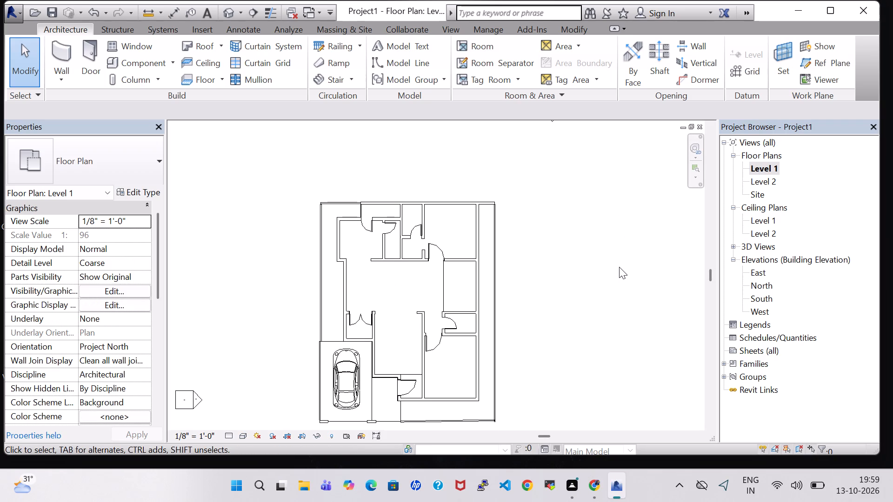
pyautogui.scroll(-1, 615, 265)
pyautogui.moveTo(558, 277); pyautogui.dragTo(567, 252, button='middle')
pyautogui.scroll(-2, 567, 251)
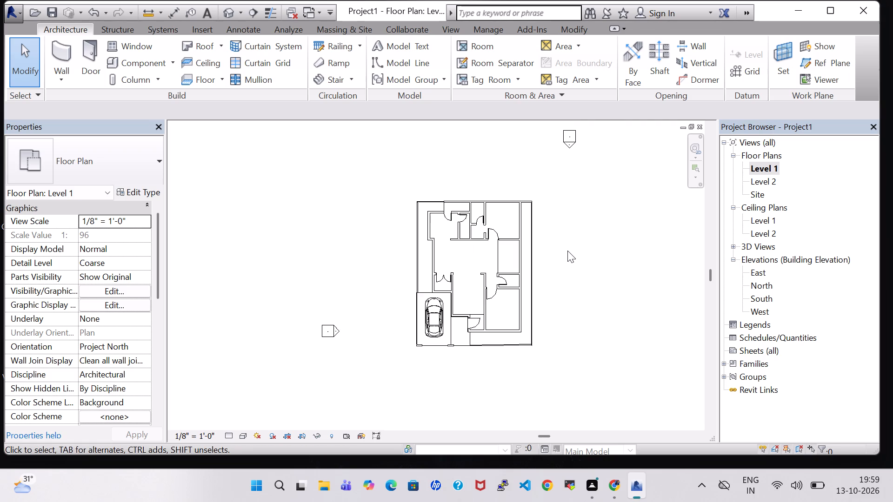
pyautogui.scroll(-1, 567, 252)
pyautogui.scroll(4, 609, 256)
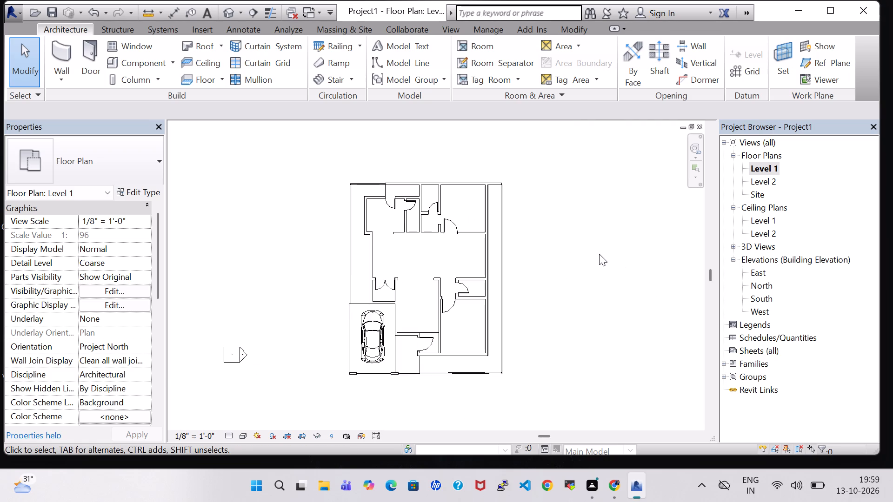
pyautogui.scroll(1, 599, 254)
pyautogui.moveTo(599, 254); pyautogui.dragTo(615, 250, button='middle')
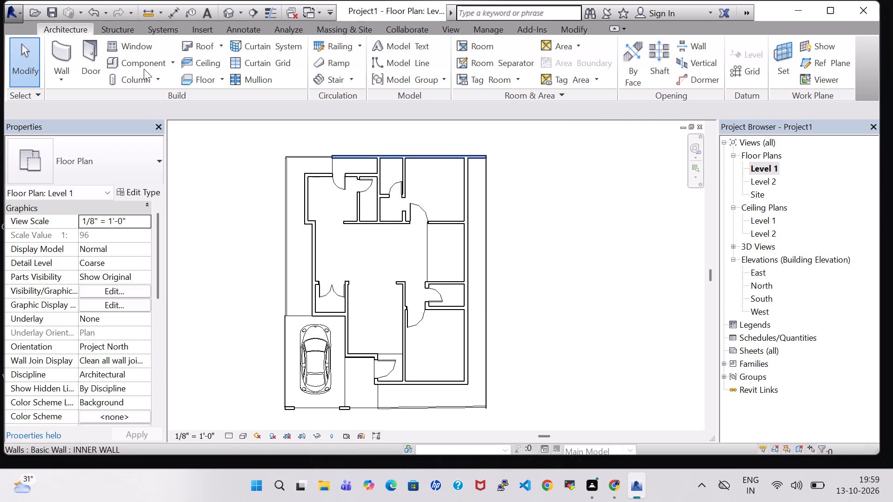
pyautogui.click(143, 67)
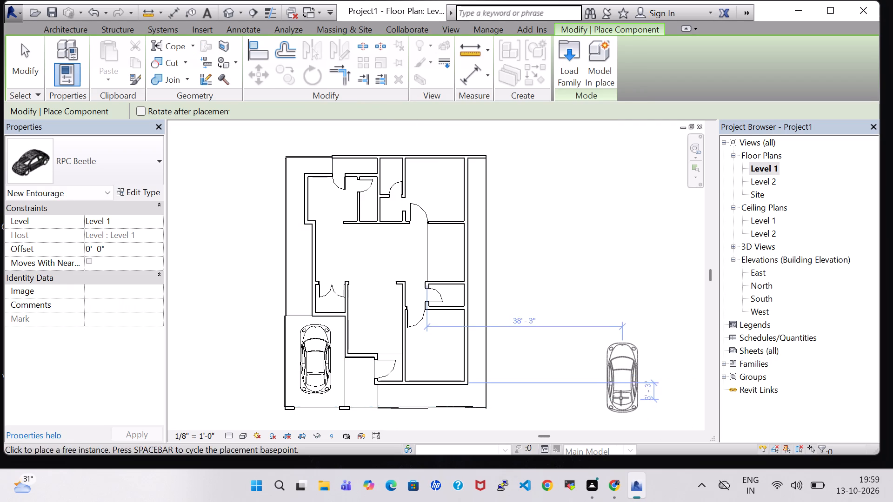
pyautogui.press('Escape')
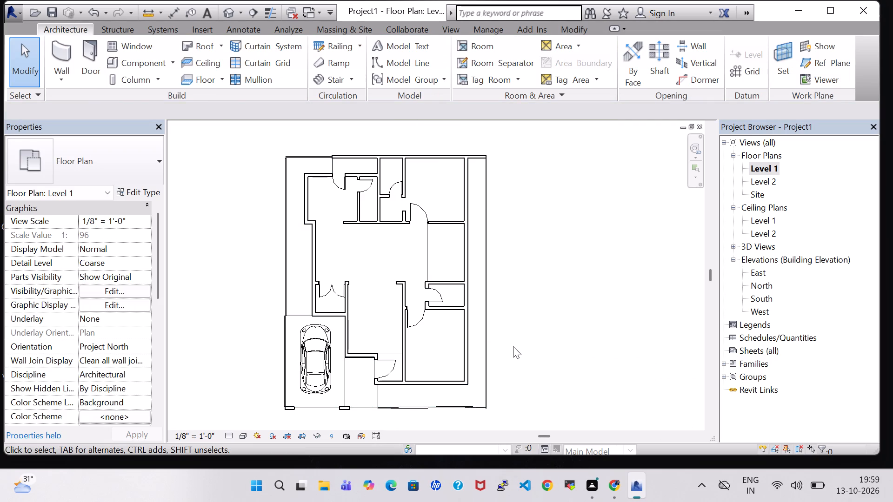
pyautogui.click(146, 66)
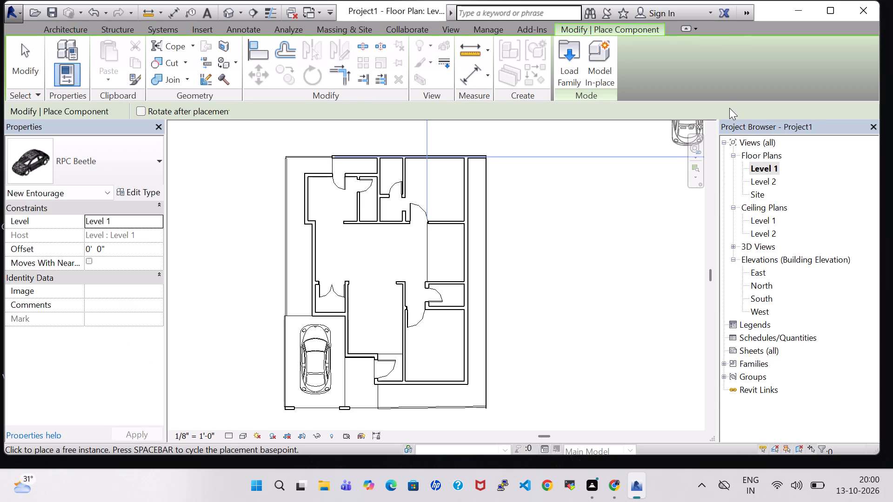
pyautogui.click(571, 80)
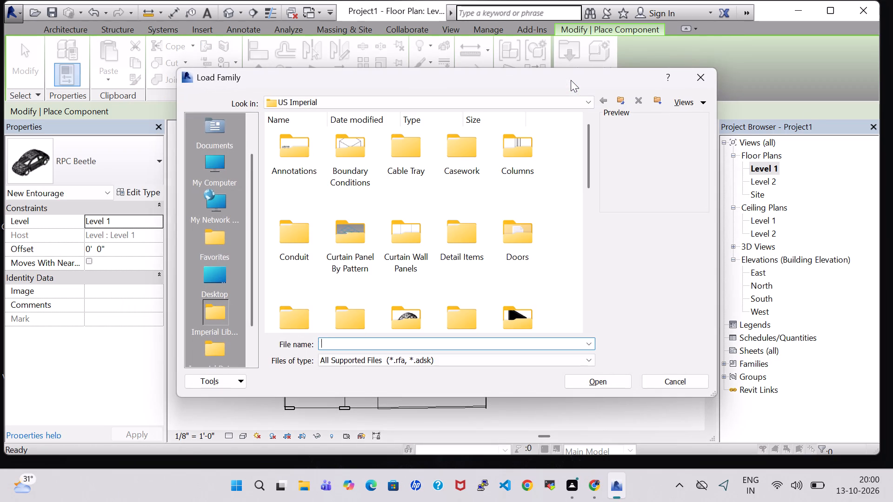
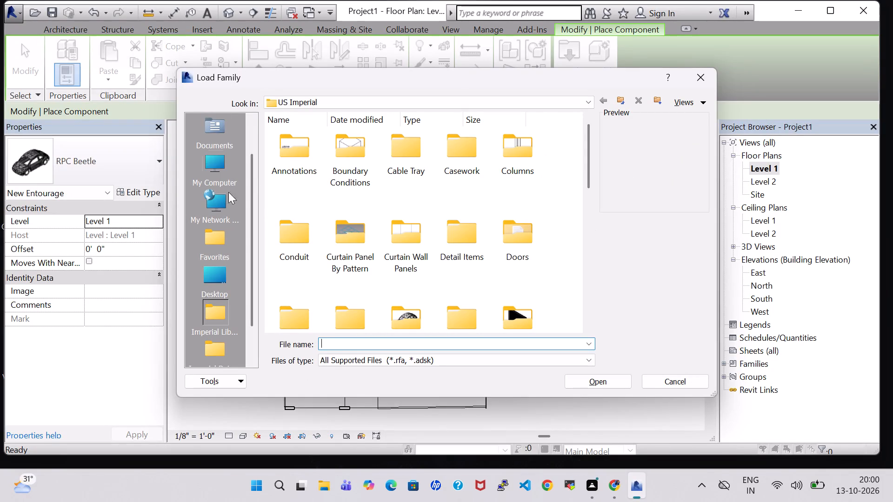
# Look through the Furniture and Site Accessories folders of the US Imperial library for components to load.
pyautogui.scroll(-1, 422, 207)
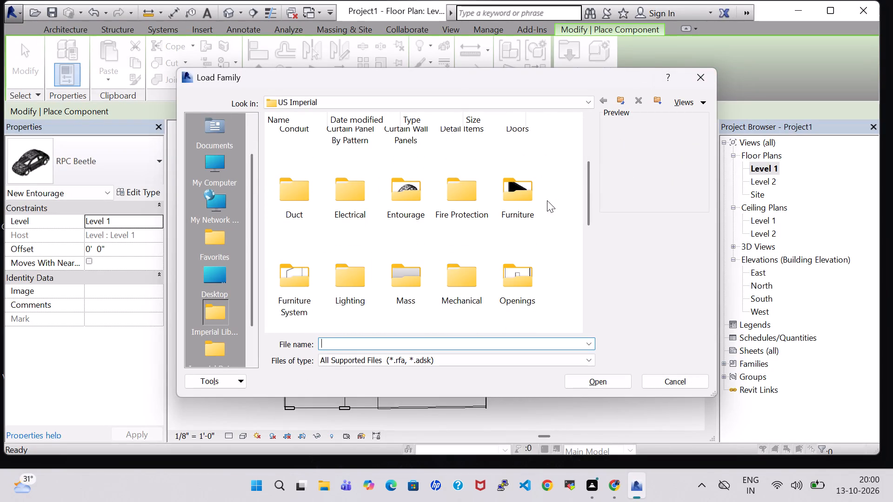
pyautogui.doubleClick(533, 198)
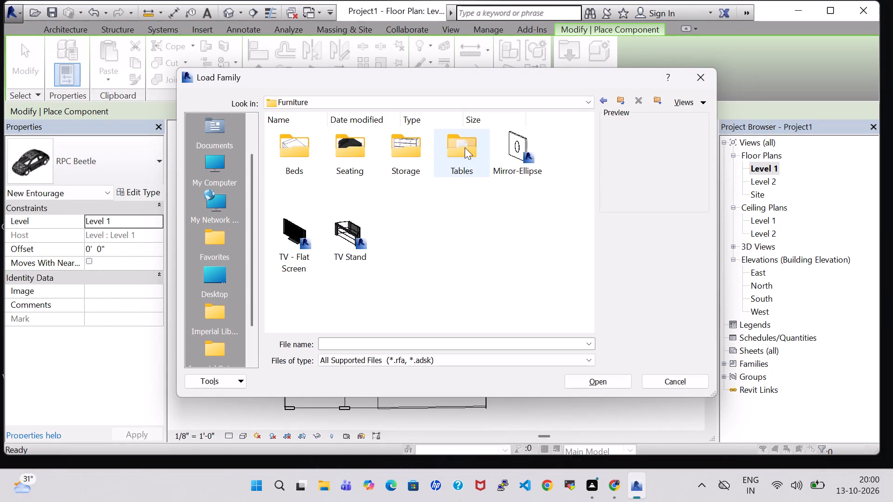
pyautogui.click(609, 99)
pyautogui.click(599, 101)
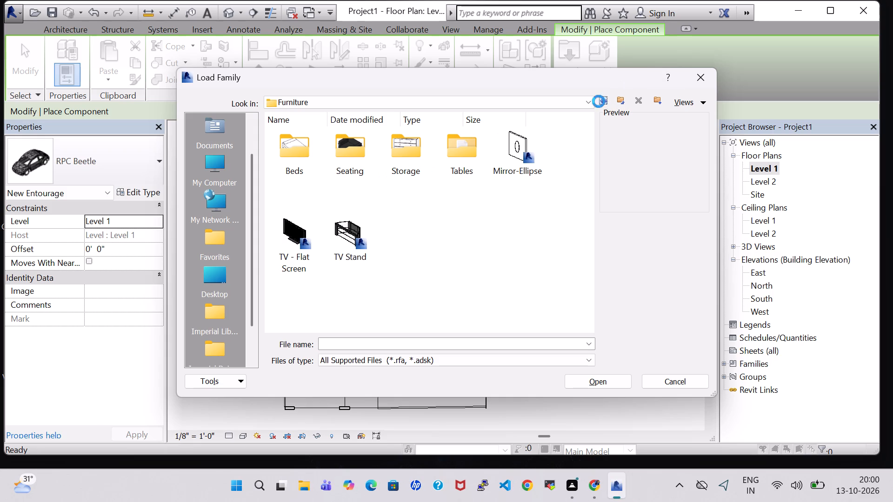
pyautogui.scroll(-4, 389, 228)
pyautogui.doubleClick(290, 204)
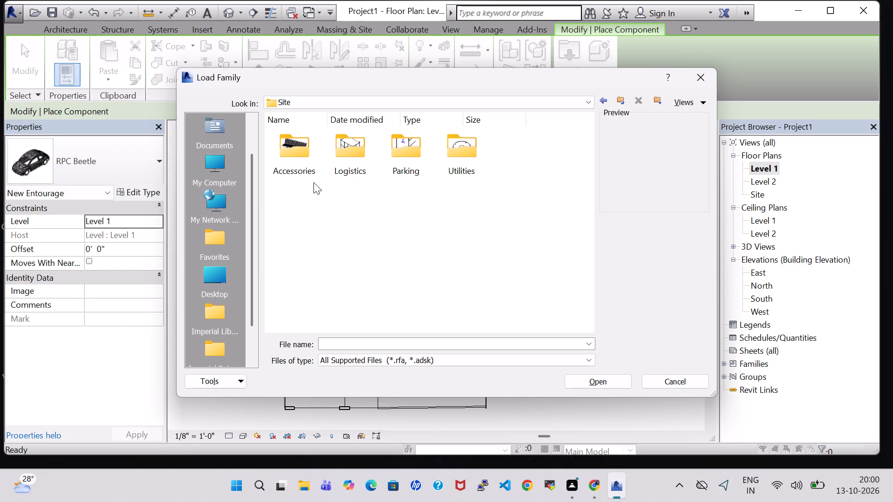
pyautogui.doubleClick(318, 150)
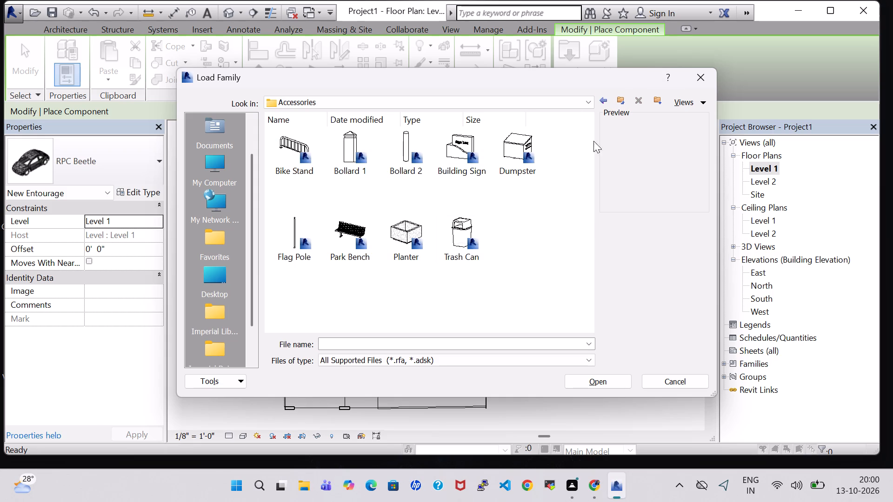
pyautogui.click(604, 95)
pyautogui.click(602, 99)
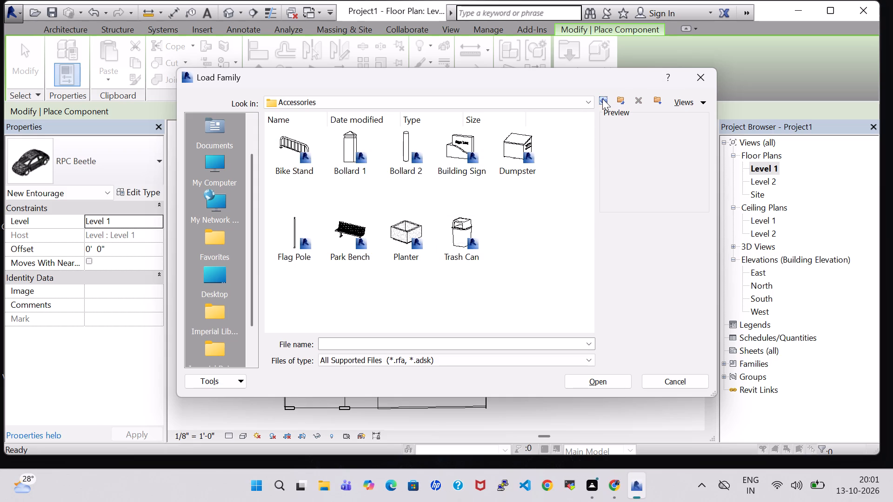
pyautogui.click(607, 99)
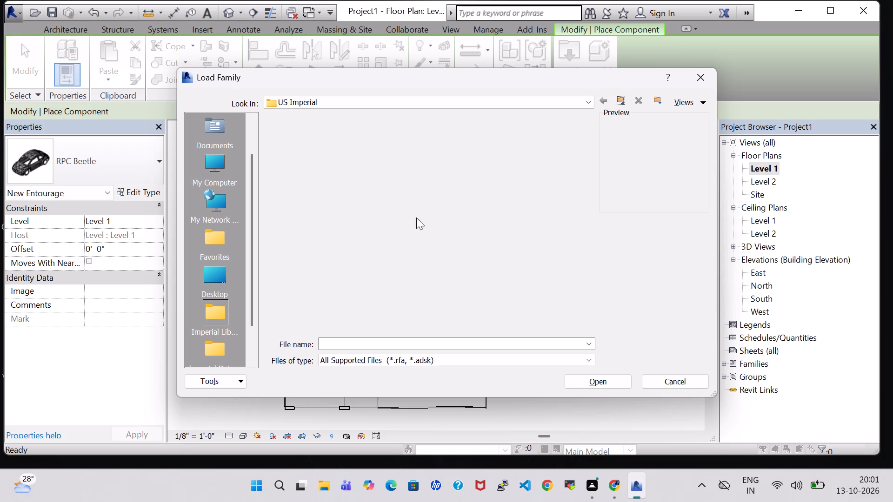
# Load the RPC Tree - Conifer family from the Planting folder of the US Imperial library.
pyautogui.scroll(-2, 409, 223)
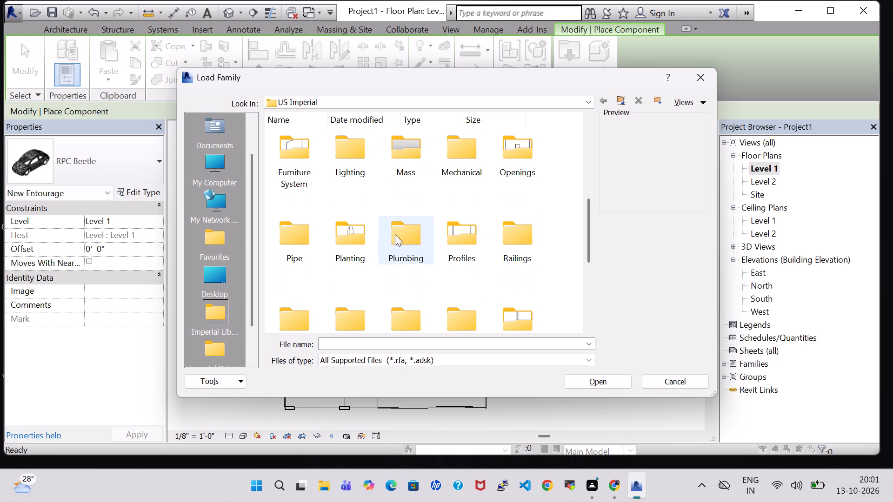
pyautogui.doubleClick(351, 247)
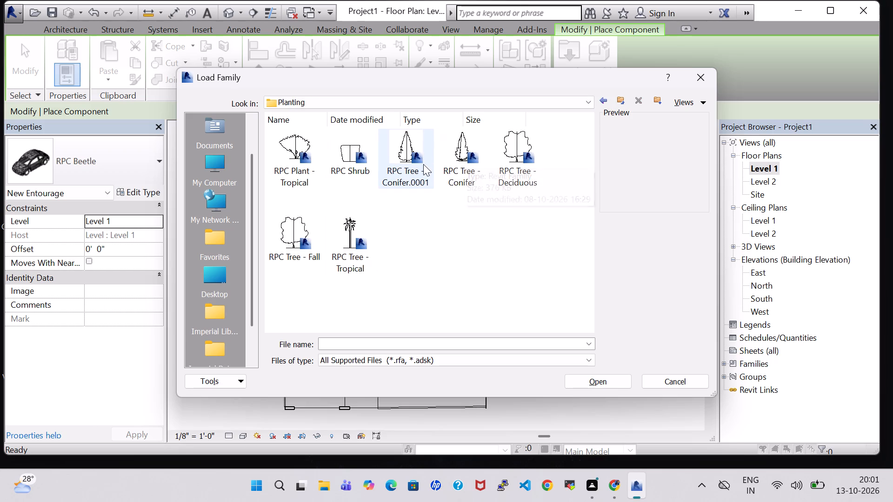
pyautogui.click(418, 168)
pyautogui.click(455, 168)
pyautogui.click(612, 384)
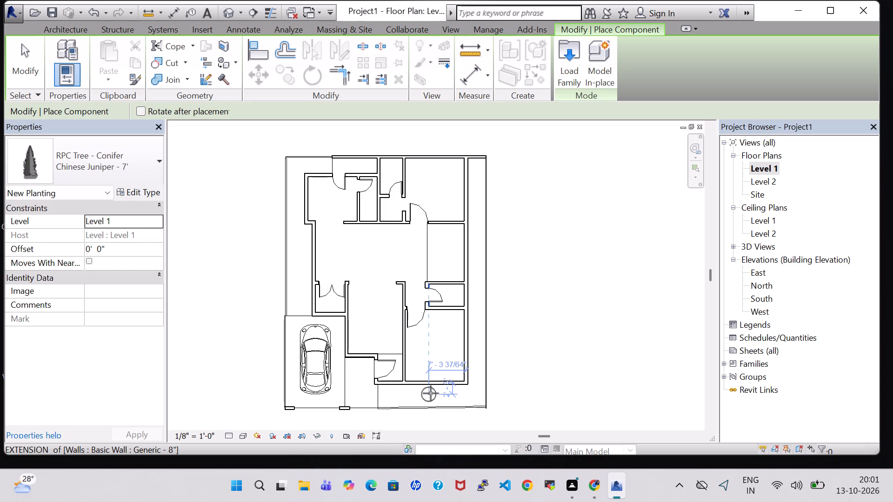
# Place three Chinese Juniper - 7' trees along the west lawn strip, from behind the car porch up to the north corner.
pyautogui.scroll(2, 431, 393)
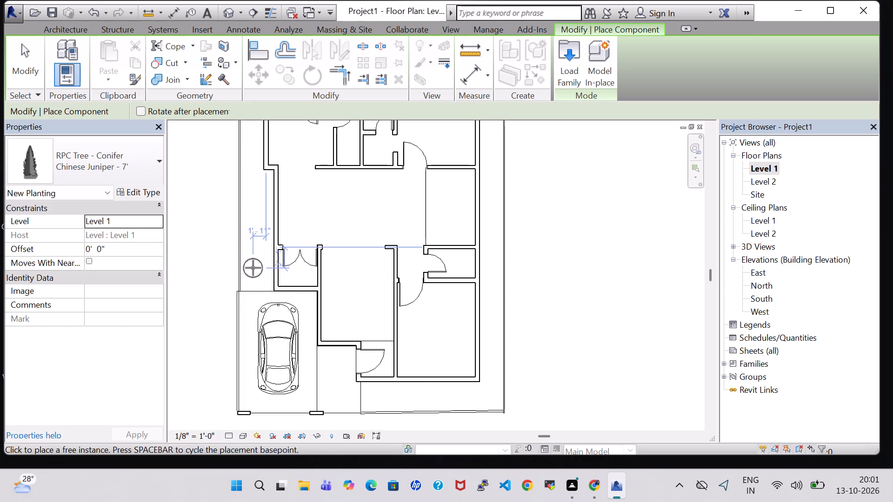
pyautogui.click(255, 265)
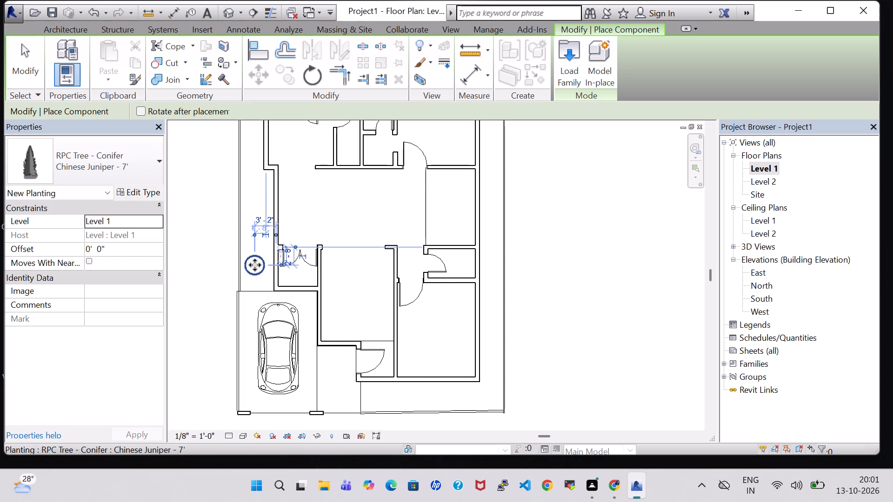
pyautogui.click(258, 205)
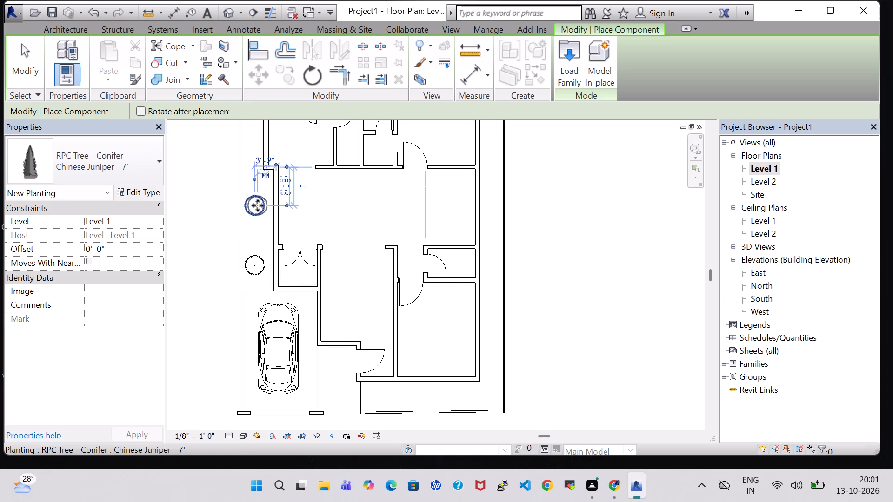
pyautogui.moveTo(258, 192); pyautogui.dragTo(276, 375, button='middle')
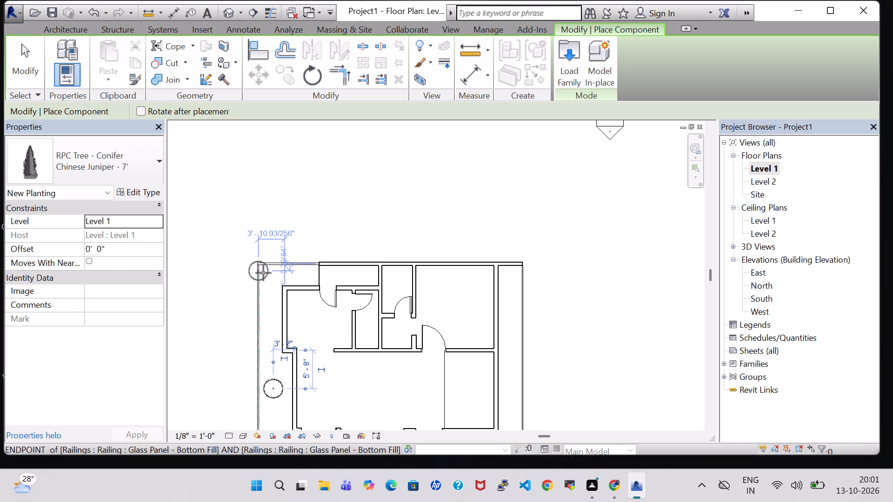
pyautogui.click(276, 276)
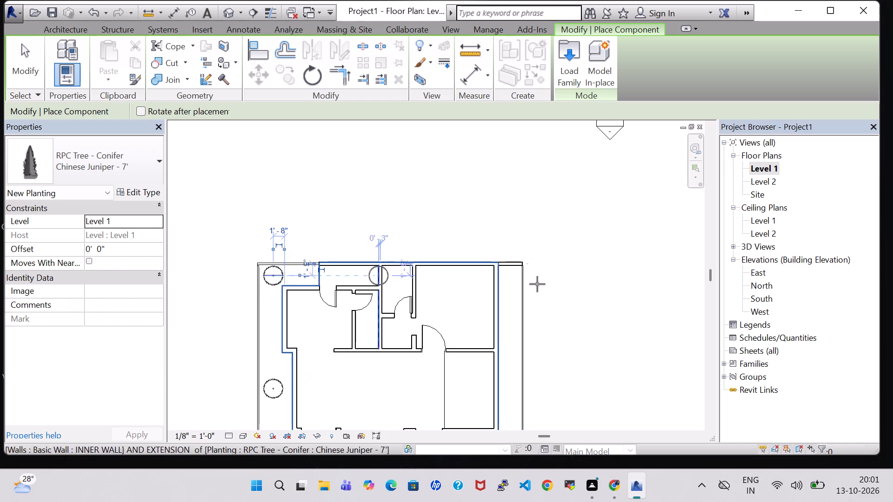
# Place three vertically aligned Chinese Juniper - 7' trees along the east lawn strip, spaced down the side of the house.
pyautogui.moveTo(621, 301); pyautogui.dragTo(602, 265, button='middle')
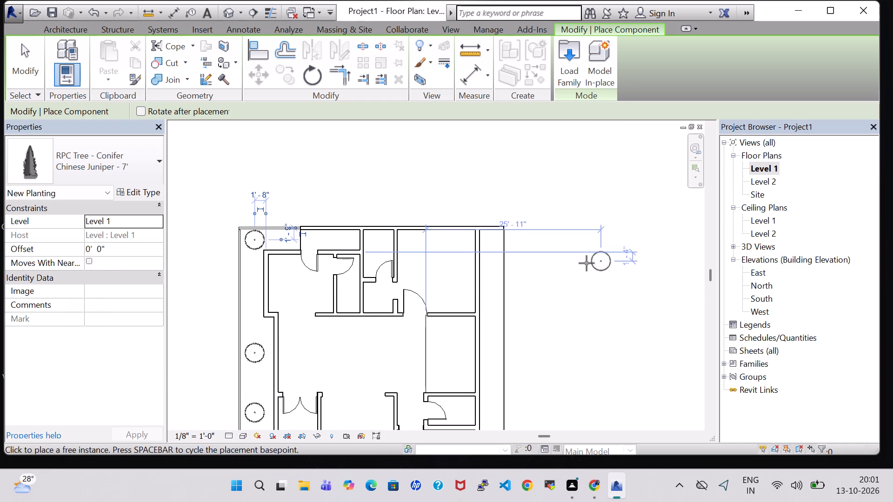
pyautogui.click(492, 264)
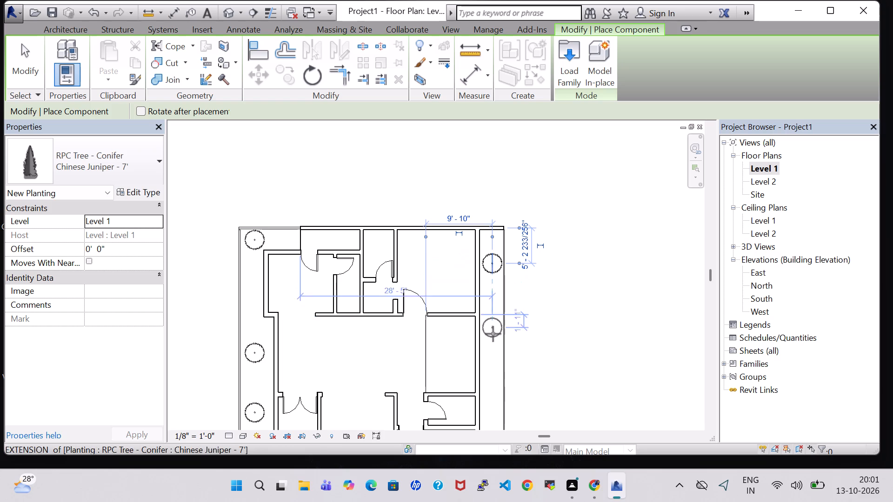
pyautogui.click(497, 339)
pyautogui.moveTo(593, 369); pyautogui.dragTo(593, 202, button='middle')
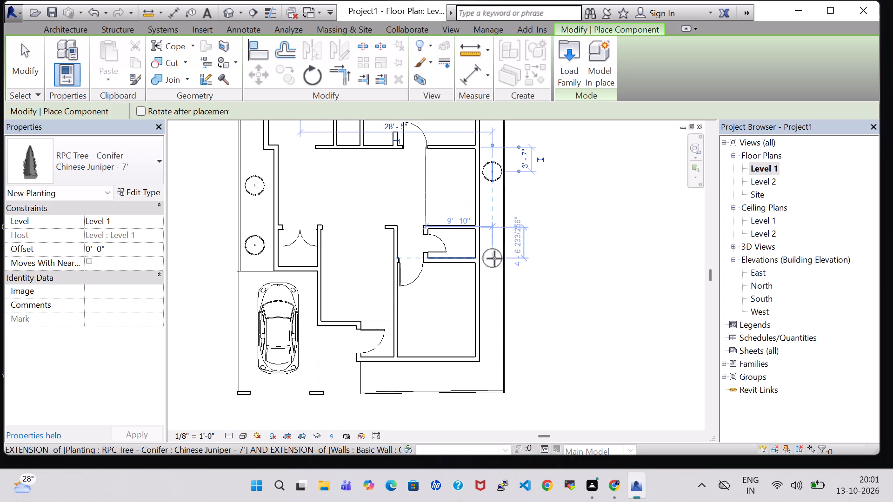
pyautogui.click(495, 283)
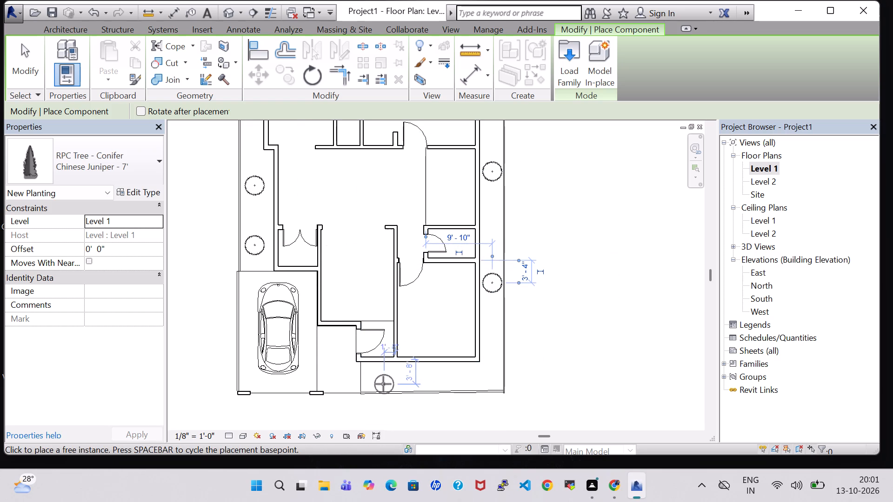
# Place two Chinese Juniper - 7' trees in the front lawn strip, the second about 5'-3" from the east wall line.
pyautogui.click(381, 378)
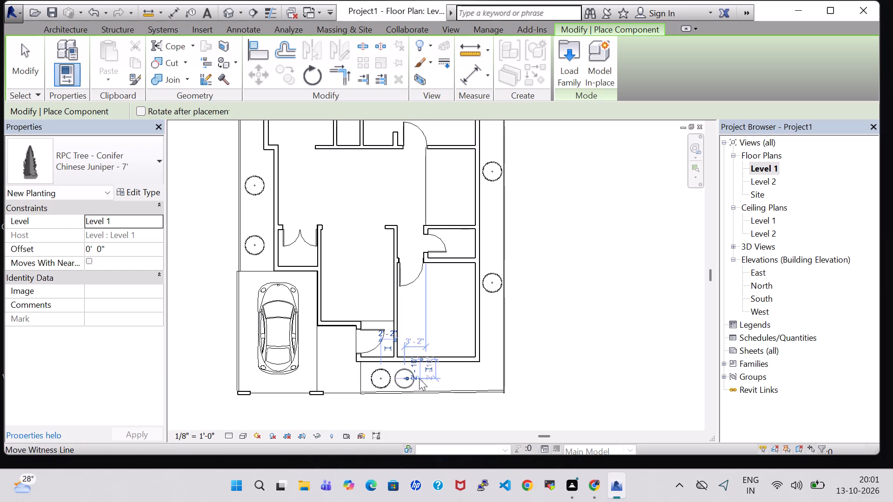
pyautogui.click(442, 380)
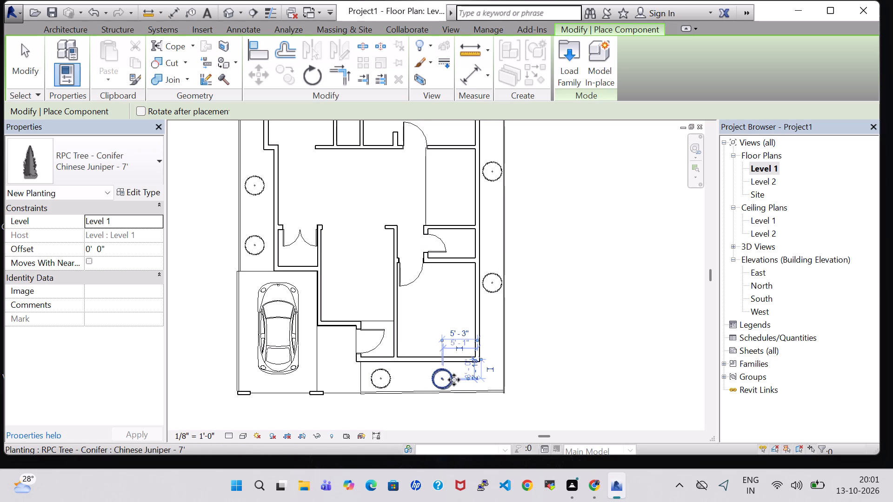
pyautogui.click(487, 376)
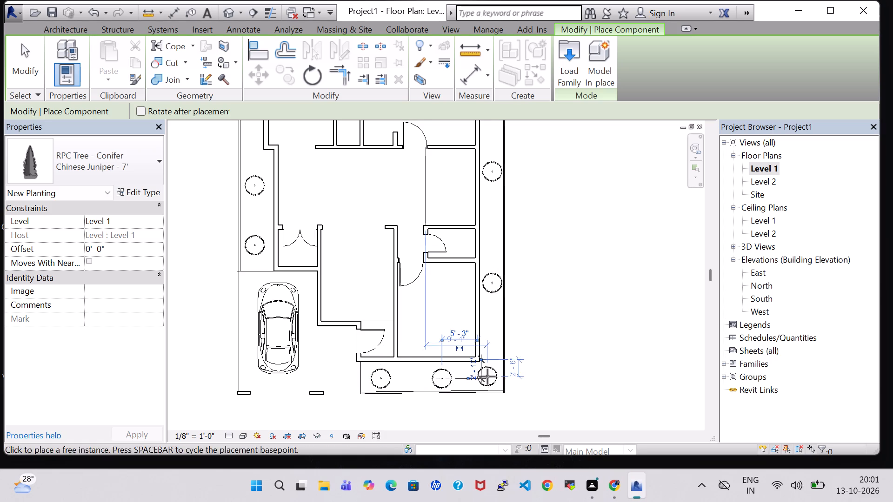
pyautogui.press('Escape')
pyautogui.press('Escape')
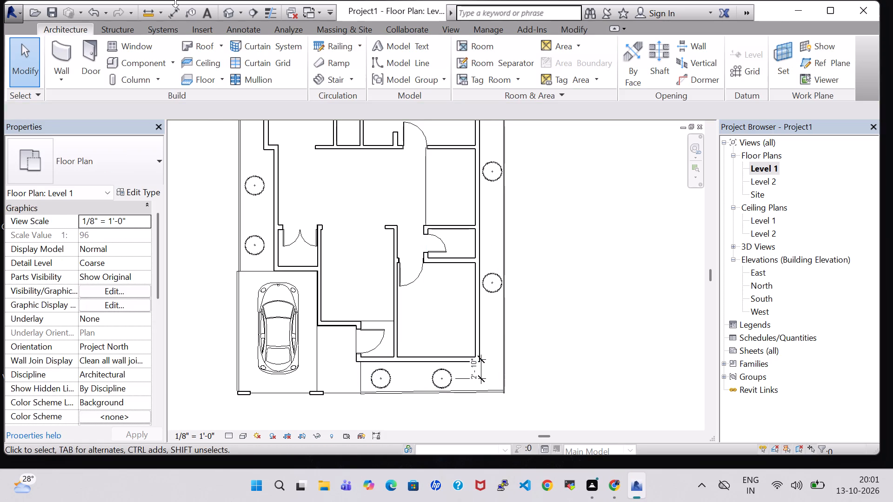
# Inspect the planted trees around the house in the default 3D view from several angles.
pyautogui.click(229, 12)
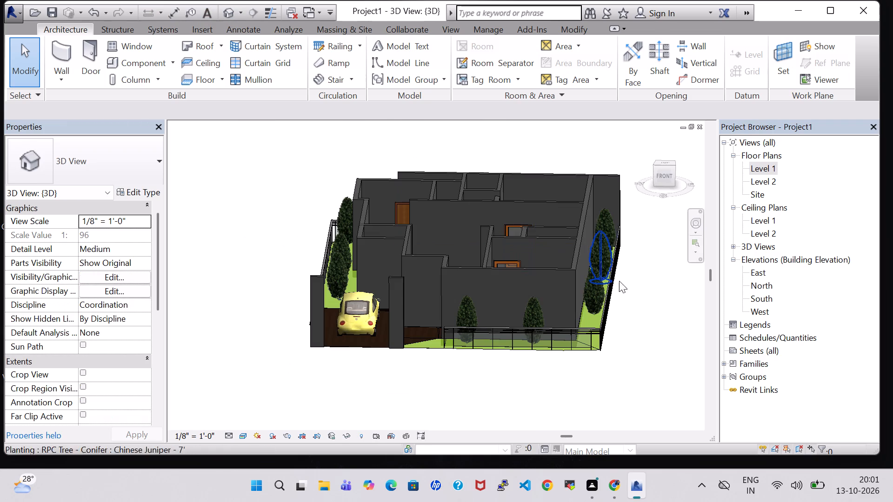
pyautogui.keyDown('shift'); pyautogui.moveTo(650, 313); pyautogui.dragTo(628, 352, button='middle'); pyautogui.keyUp('shift')
pyautogui.keyDown('shift'); pyautogui.scroll(-1, 650, 313); pyautogui.keyUp('shift')
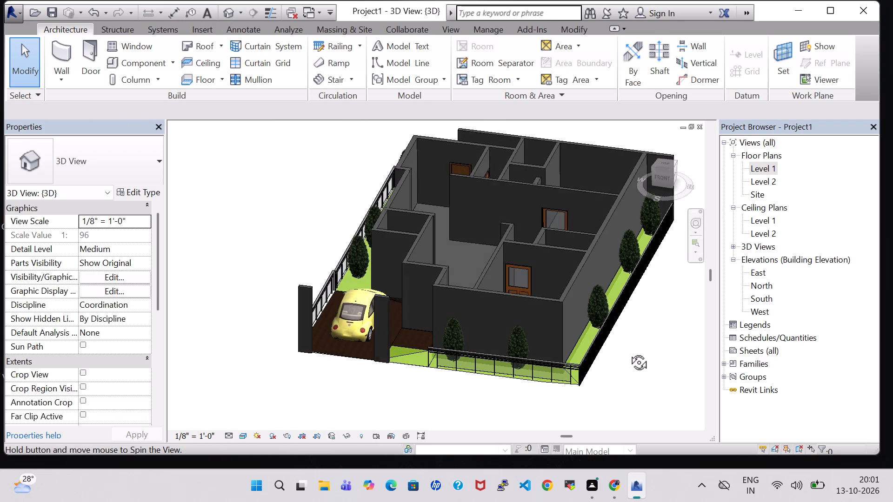
pyautogui.keyDown('shift'); pyautogui.moveTo(628, 352); pyautogui.dragTo(653, 357, button='middle'); pyautogui.keyUp('shift')
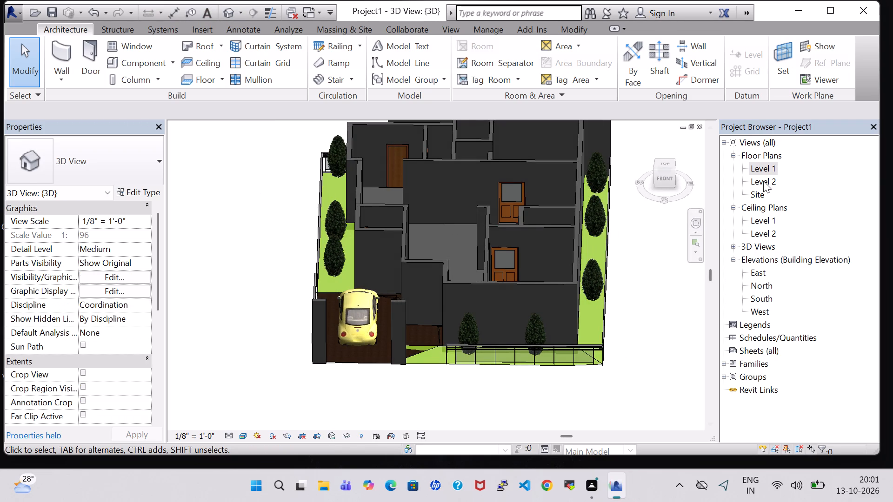
pyautogui.keyDown('shift'); pyautogui.moveTo(676, 308); pyautogui.dragTo(664, 372, button='middle'); pyautogui.keyUp('shift')
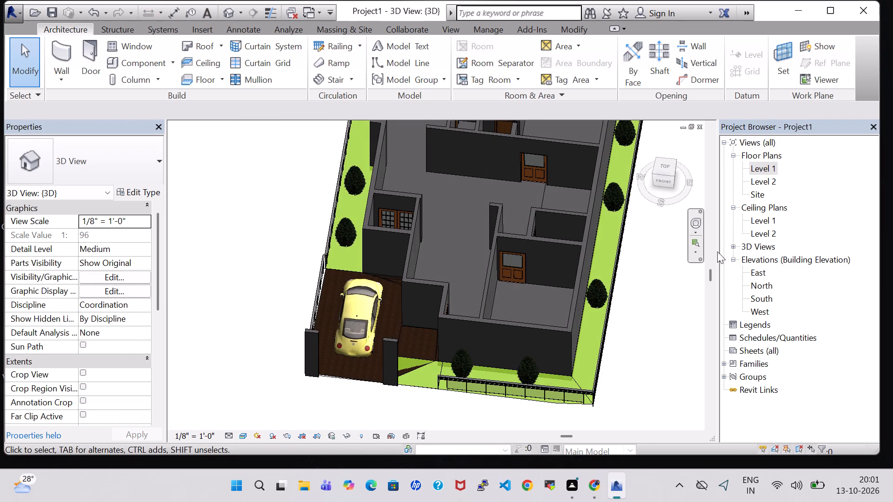
# In the Level 1 floor plan, nudge the second front-lawn juniper seven increments west, toward the tree near the entrance.
pyautogui.doubleClick(766, 163)
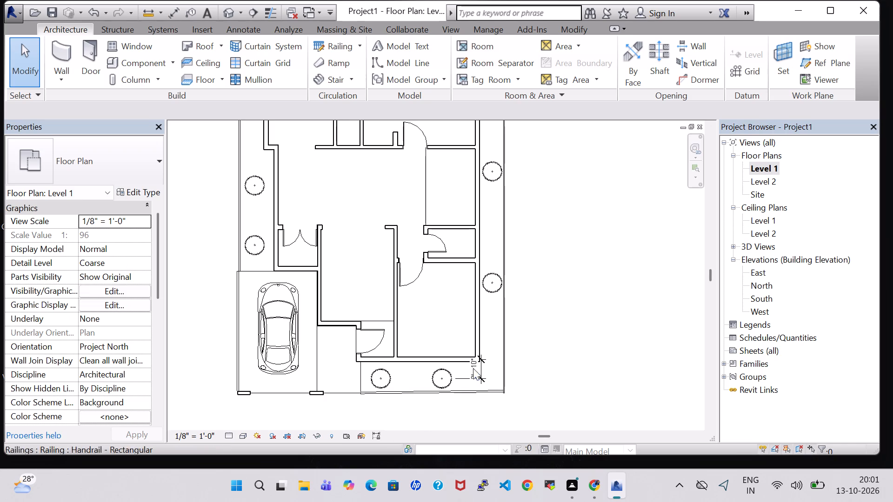
pyautogui.click(569, 340)
pyautogui.click(448, 381)
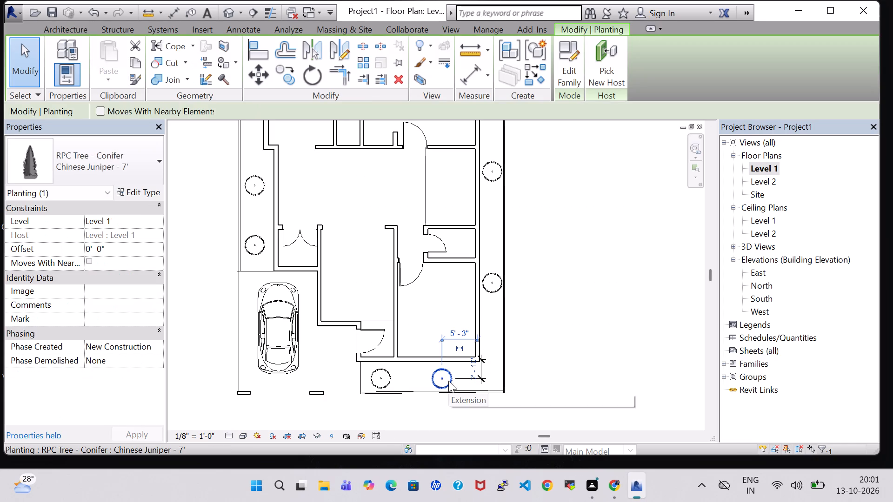
pyautogui.press('Left')
pyautogui.press('Left')
pyautogui.press('Left')
pyautogui.press('Left')
pyautogui.press('Left')
pyautogui.press('Left')
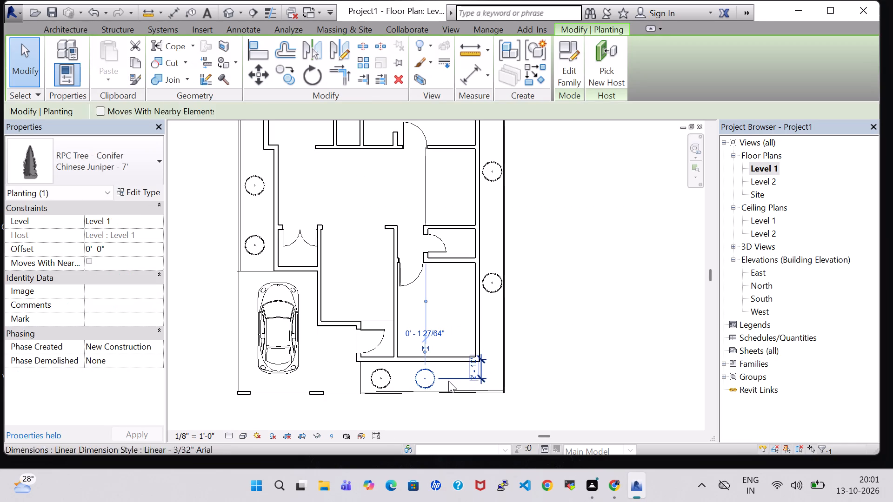
pyautogui.press('Left')
pyautogui.click(549, 330)
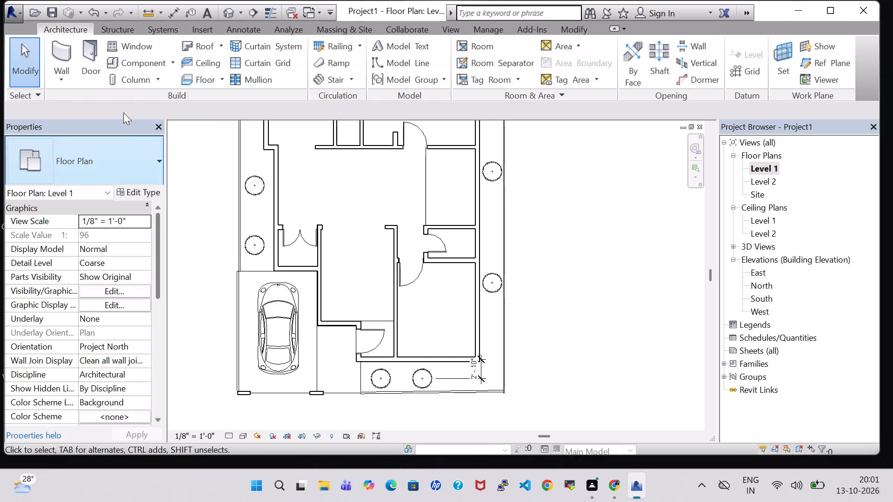
# Place another Chinese Juniper - 7' at the southeast lawn corner, aligned with the east and front rows, about 2'-10" from the front wall.
pyautogui.click(129, 66)
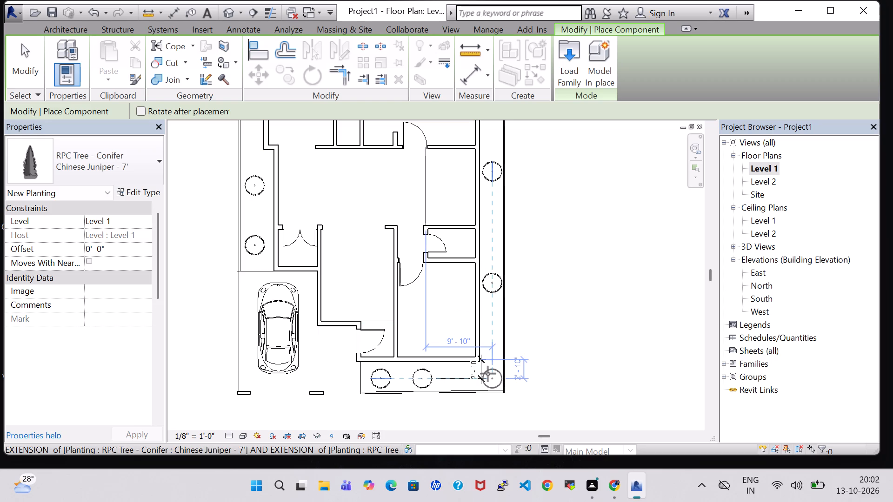
pyautogui.click(487, 373)
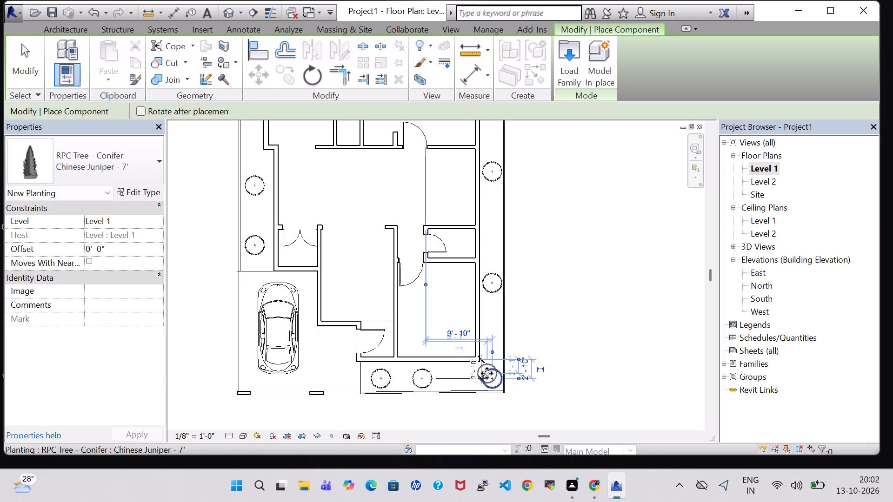
pyautogui.press('Escape')
pyautogui.press('Escape')
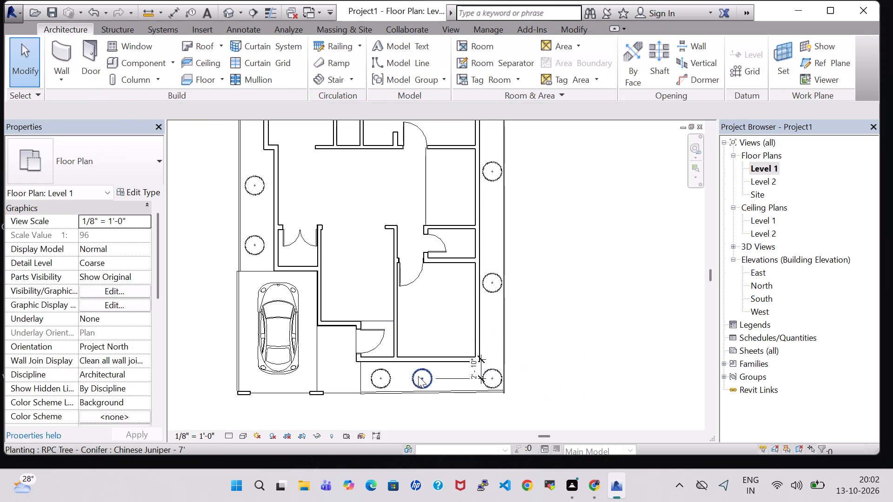
# Nudge the middle front-lawn juniper east until it sits midway between its neighbours, about 6'-1" from the east wall line.
pyautogui.click(416, 376)
pyautogui.press('Right')
pyautogui.press('Right')
pyautogui.press('Right')
pyautogui.press('Right')
pyautogui.press('Right')
pyautogui.press('Right')
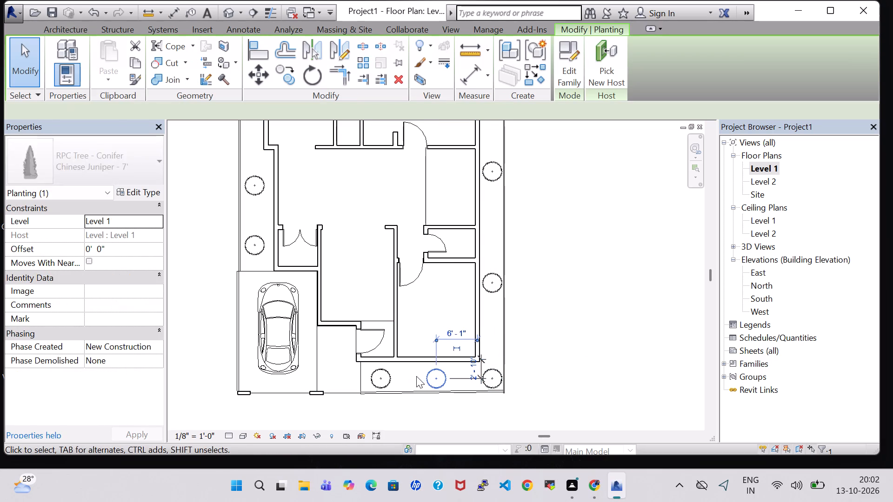
# Nudge the middle front-lawn juniper two more increments east and the westernmost front-lawn juniper five increments east to even the row's spacing.
pyautogui.press('Right')
pyautogui.press('Right')
pyautogui.click(369, 377)
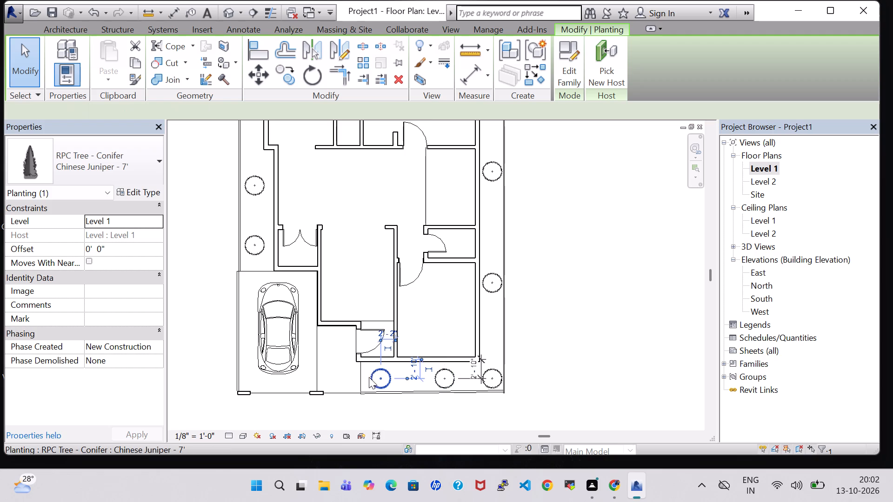
pyautogui.press('Right')
pyautogui.press('Right')
pyautogui.press('Right')
pyautogui.press('Down')
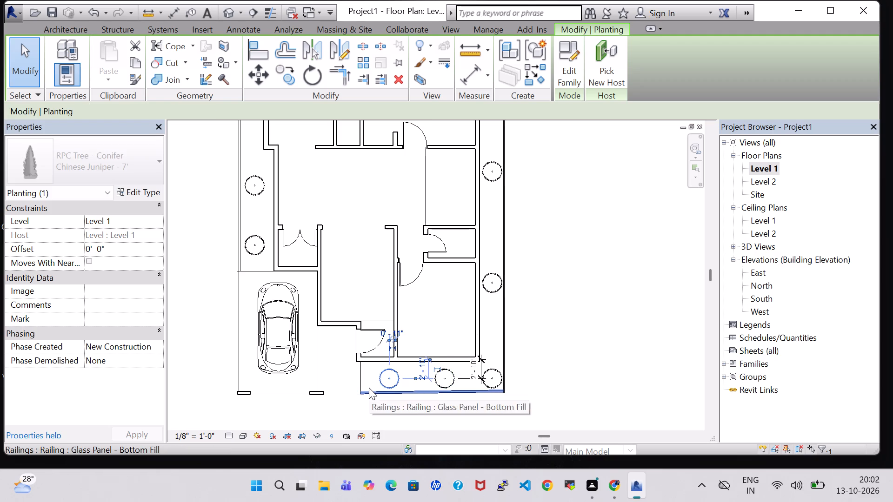
pyautogui.press('Up')
pyautogui.press('Right')
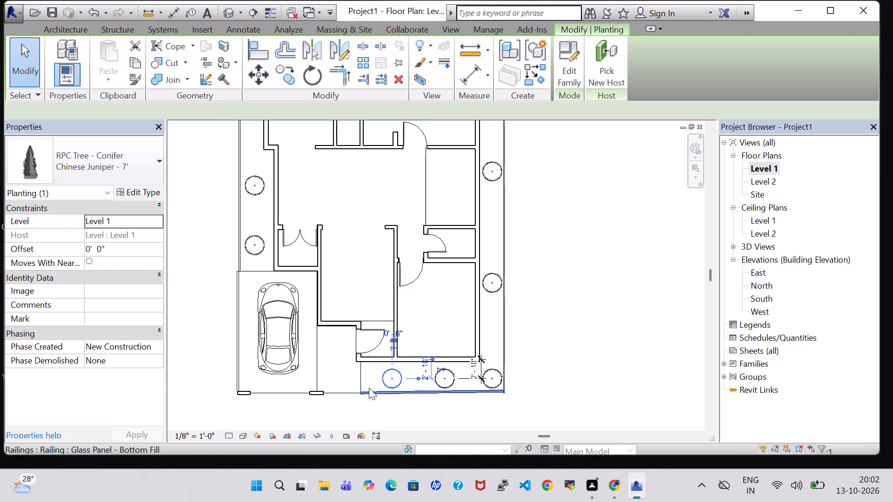
pyautogui.press('Right')
pyautogui.click(566, 349)
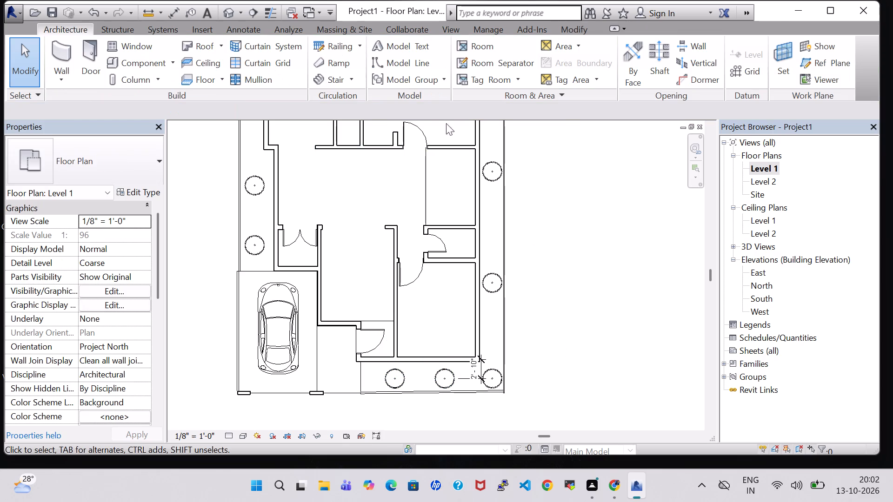
# Examine the adjusted front-lawn tree row around the house in the default 3D view.
pyautogui.click(225, 11)
pyautogui.scroll(-1, 551, 326)
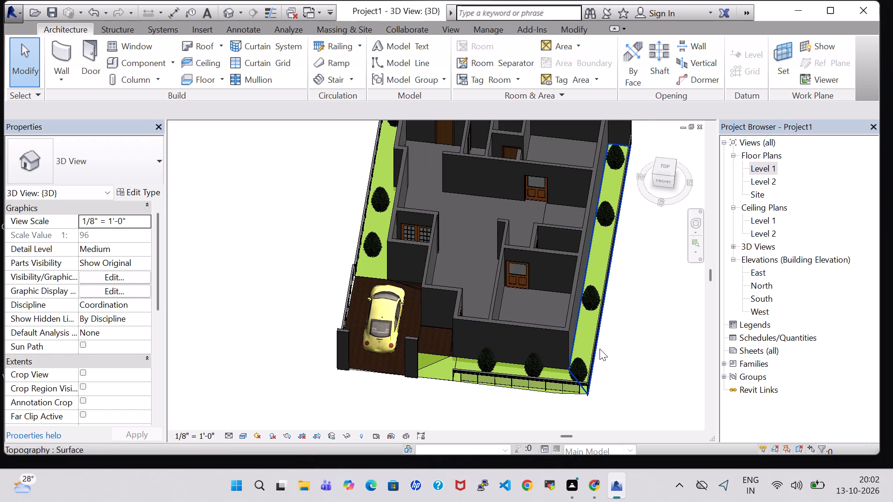
pyautogui.keyDown('shift'); pyautogui.moveTo(632, 339); pyautogui.dragTo(634, 275, button='middle'); pyautogui.keyUp('shift')
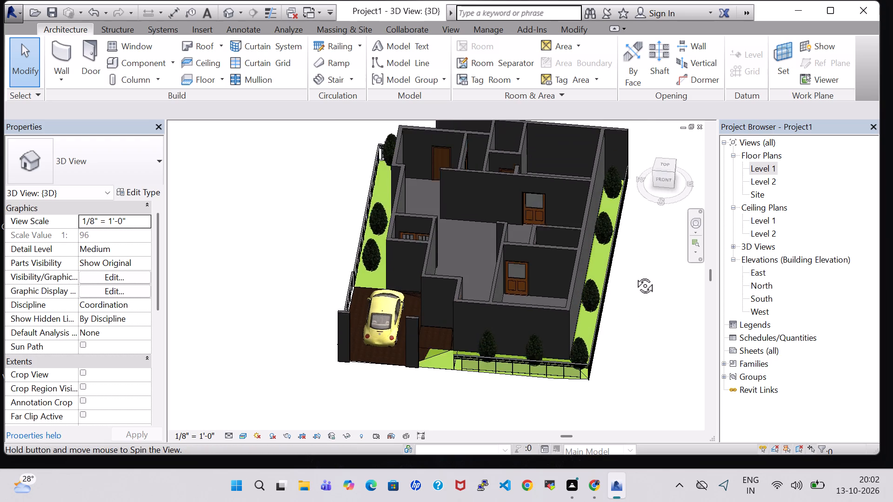
pyautogui.keyDown('shift'); pyautogui.moveTo(634, 275); pyautogui.dragTo(634, 271, button='middle'); pyautogui.keyUp('shift')
pyautogui.keyDown('shift'); pyautogui.moveTo(634, 275); pyautogui.dragTo(642, 277, button='middle'); pyautogui.keyUp('shift')
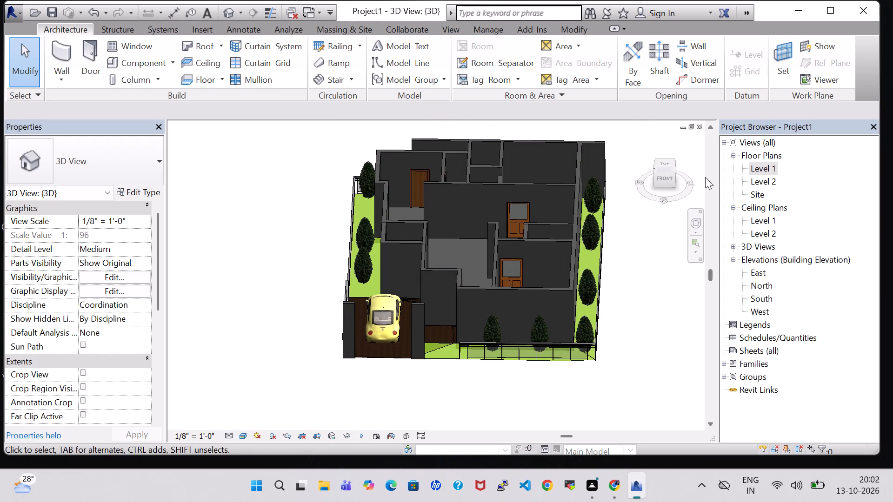
# In the Level 1 floor plan, place tagged rooms on the car parking area, the entrance porch and the front lawn.
pyautogui.doubleClick(770, 168)
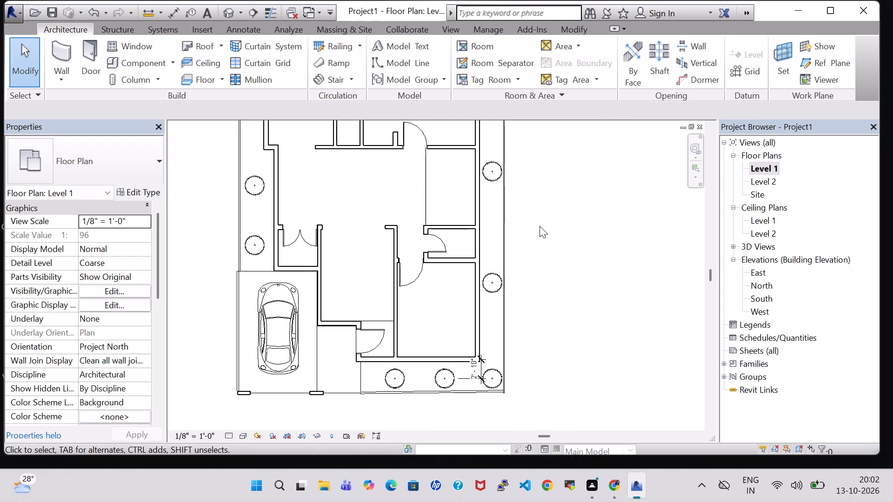
pyautogui.scroll(-2, 540, 229)
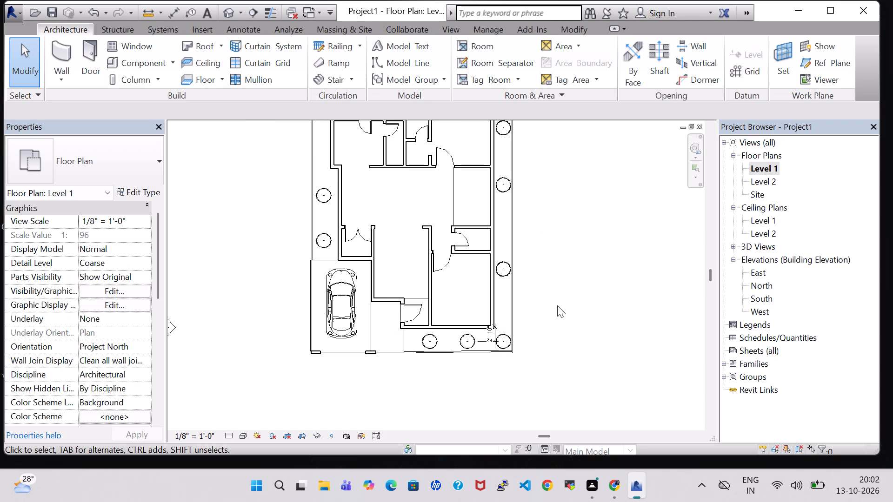
pyautogui.moveTo(557, 297); pyautogui.dragTo(566, 339, button='middle')
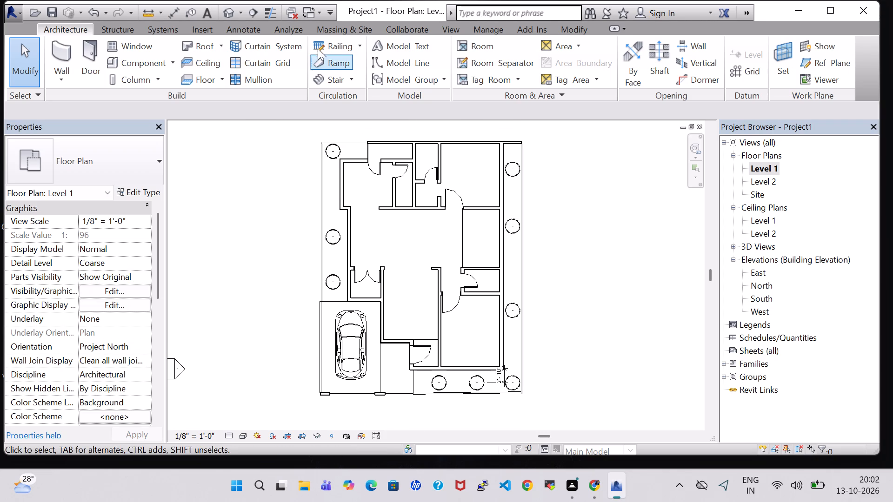
pyautogui.click(486, 44)
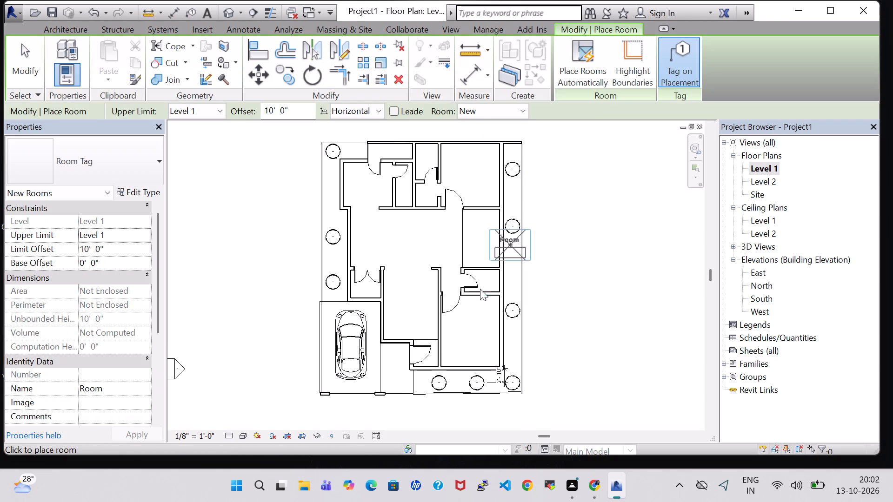
pyautogui.click(350, 340)
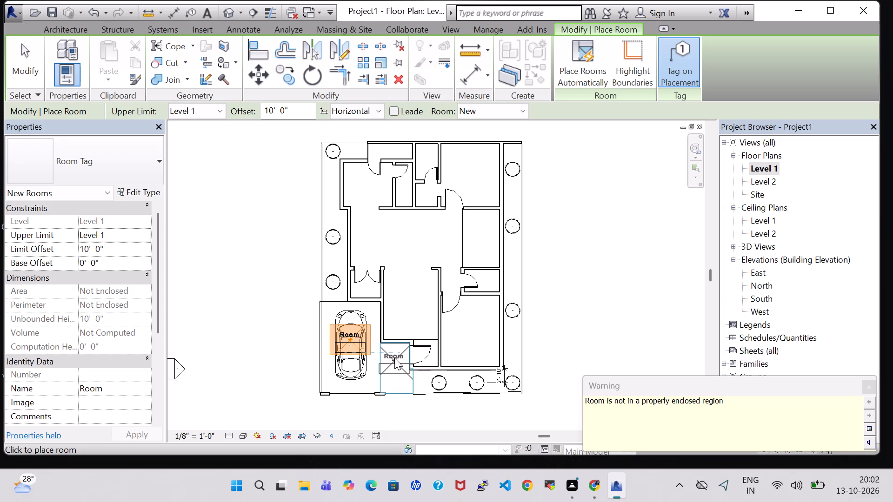
pyautogui.click(394, 358)
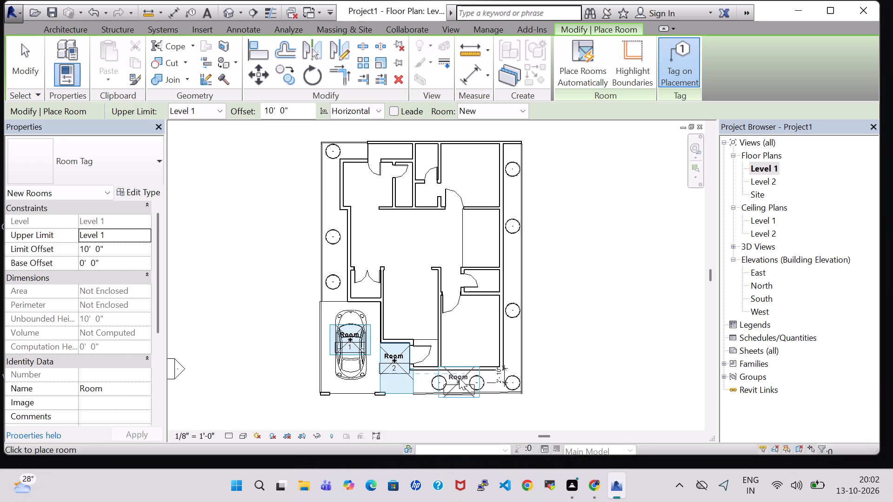
pyautogui.click(459, 378)
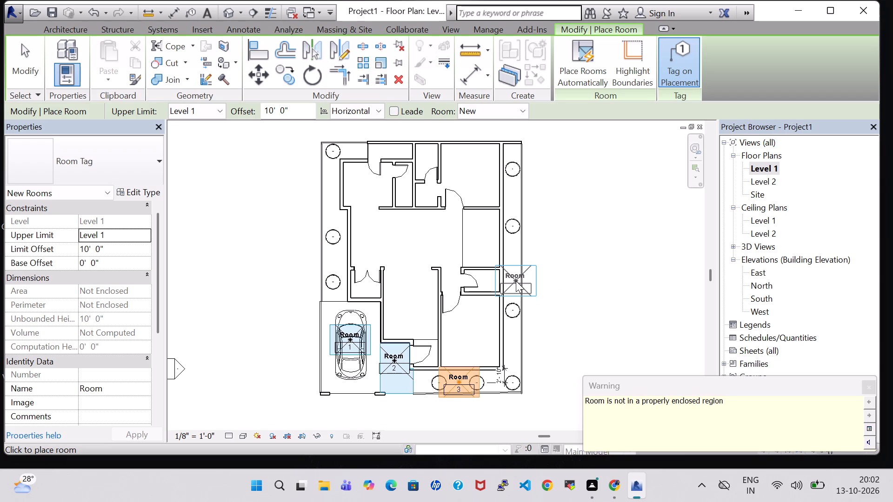
# Place tagged rooms in the four east-side spaces, the entry, the central hall and the small double-door room north of the parking.
pyautogui.click(472, 170)
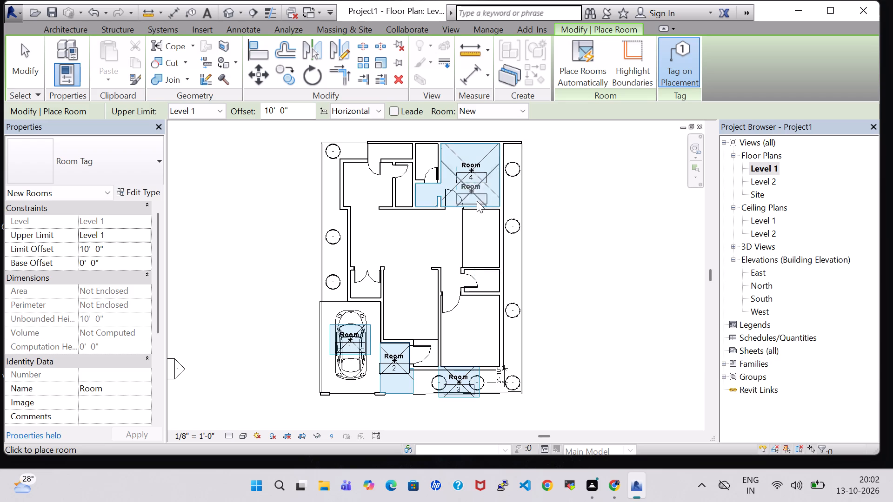
pyautogui.click(480, 235)
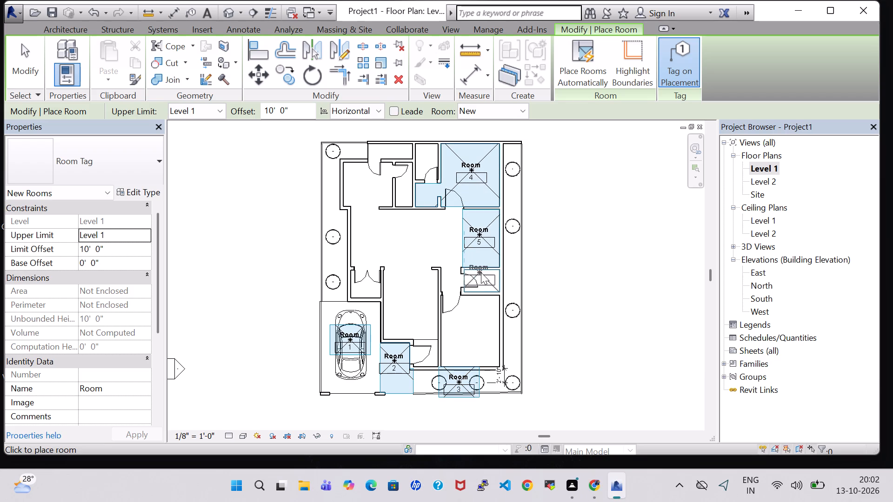
pyautogui.click(484, 278)
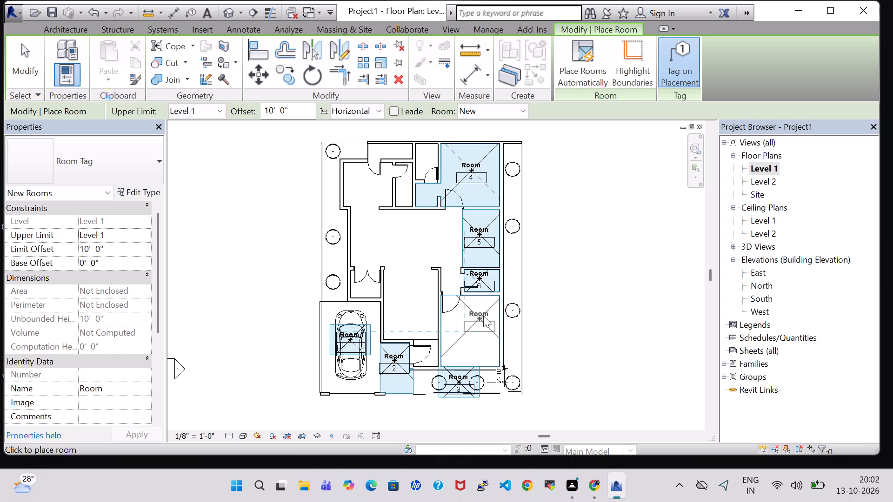
pyautogui.click(476, 328)
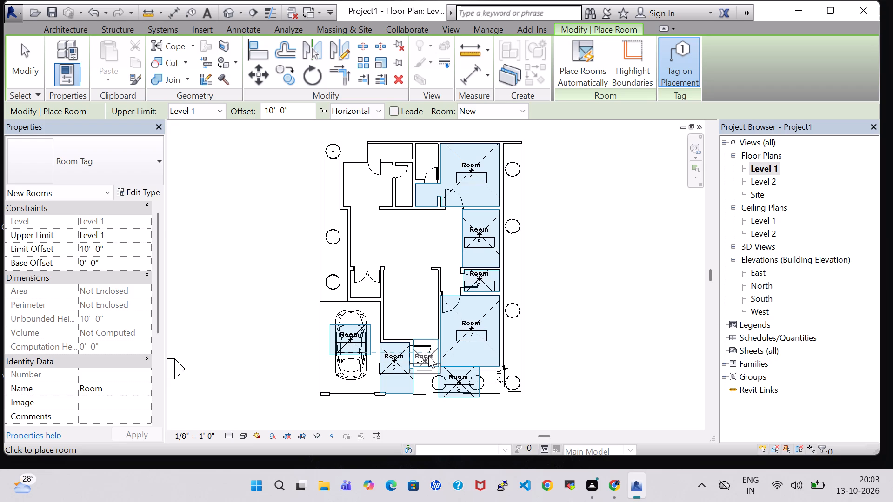
pyautogui.click(429, 356)
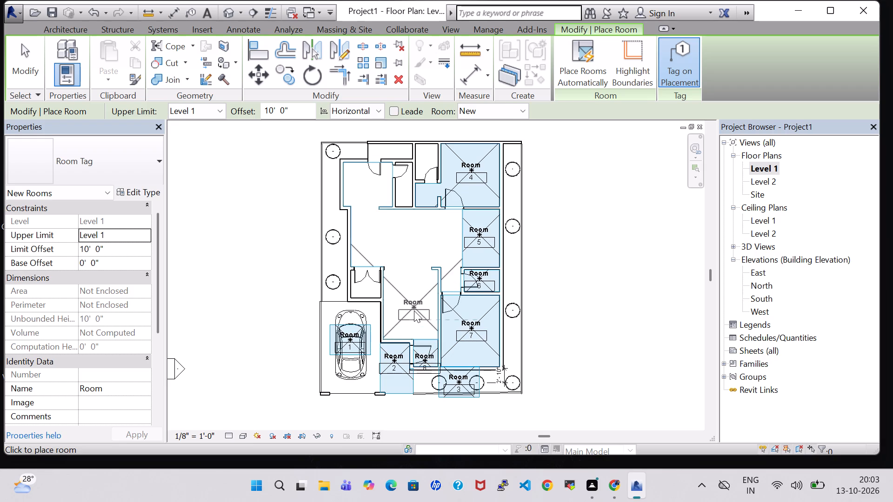
pyautogui.click(413, 303)
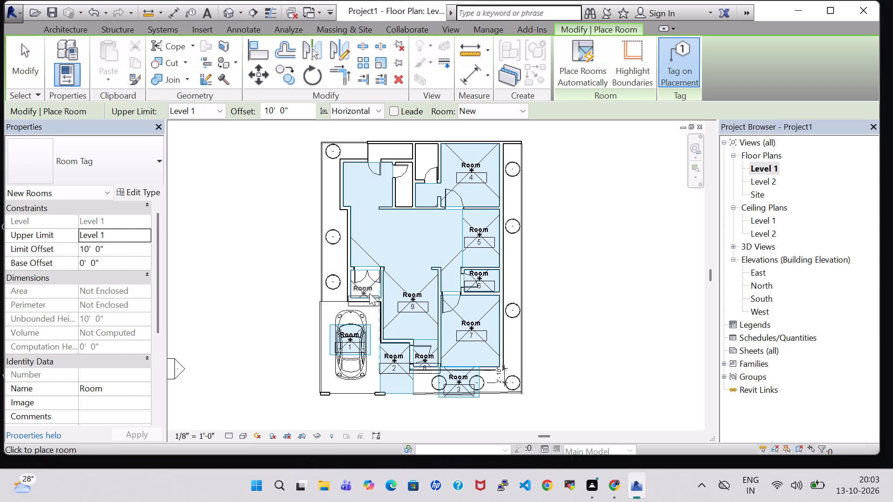
pyautogui.click(369, 293)
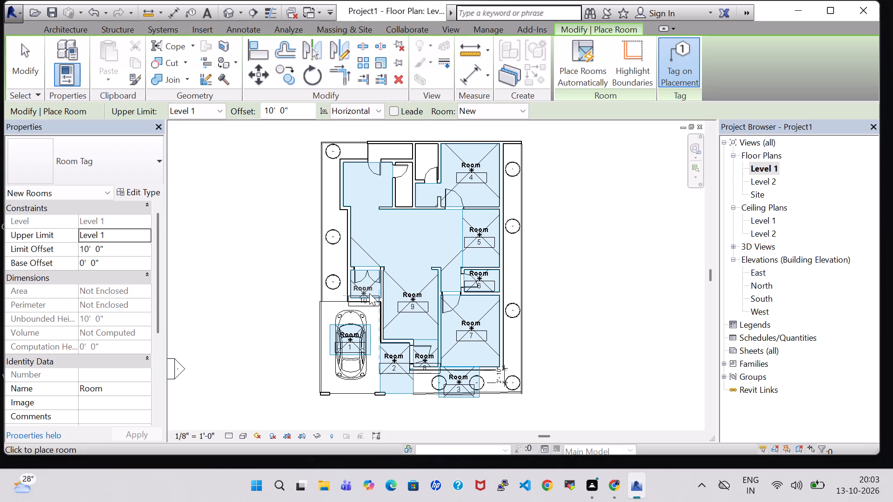
# Place vertically tagged rooms on the west lawn and in the narrow interior room, and horizontally tagged rooms in the two small north spaces.
pyautogui.press('space')
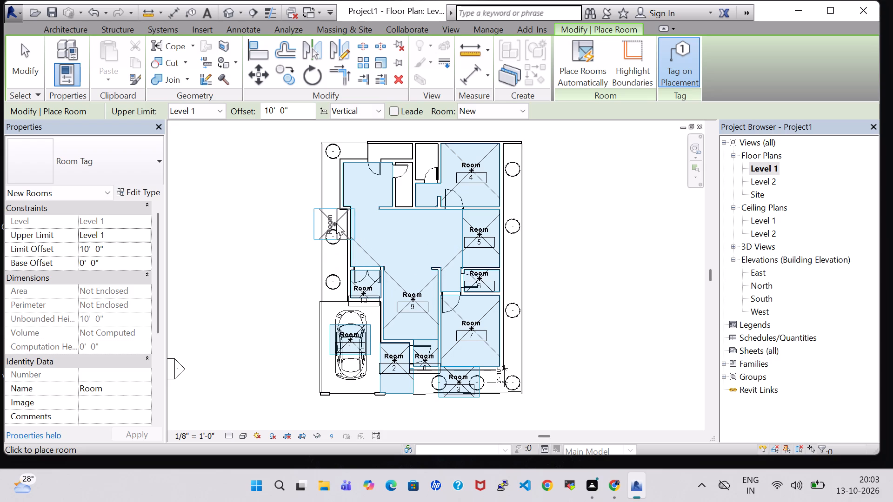
pyautogui.click(333, 218)
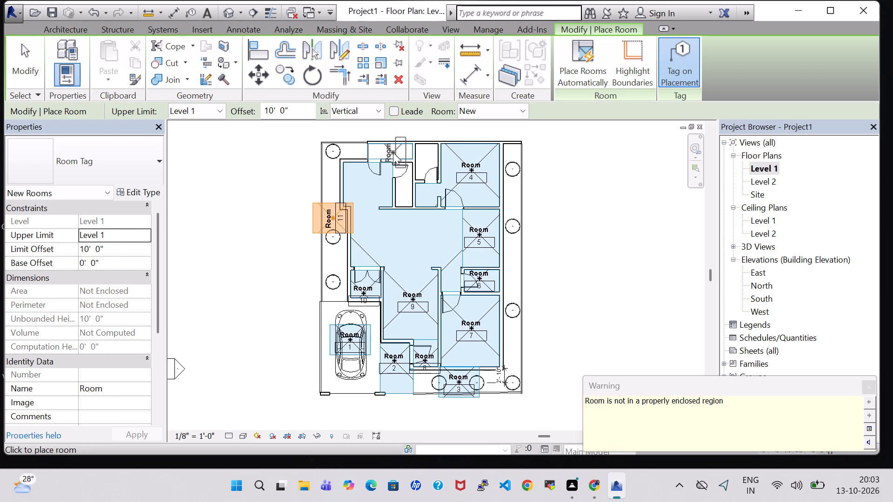
pyautogui.press('space')
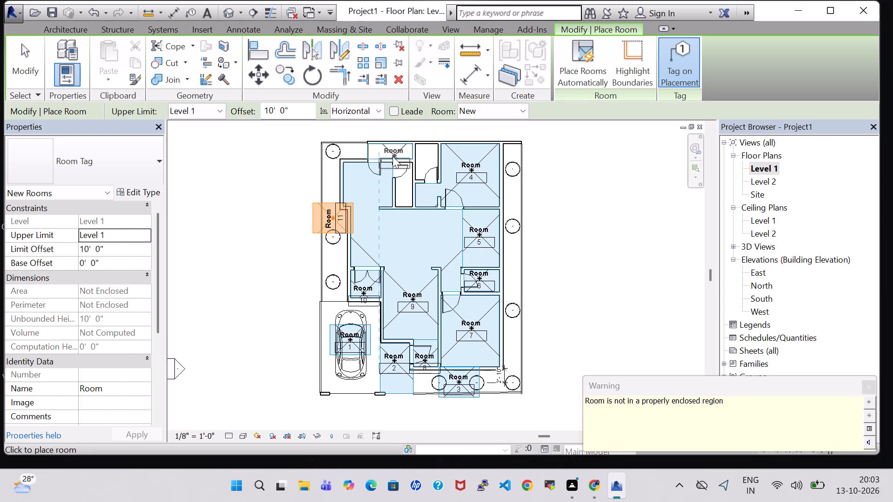
pyautogui.click(393, 156)
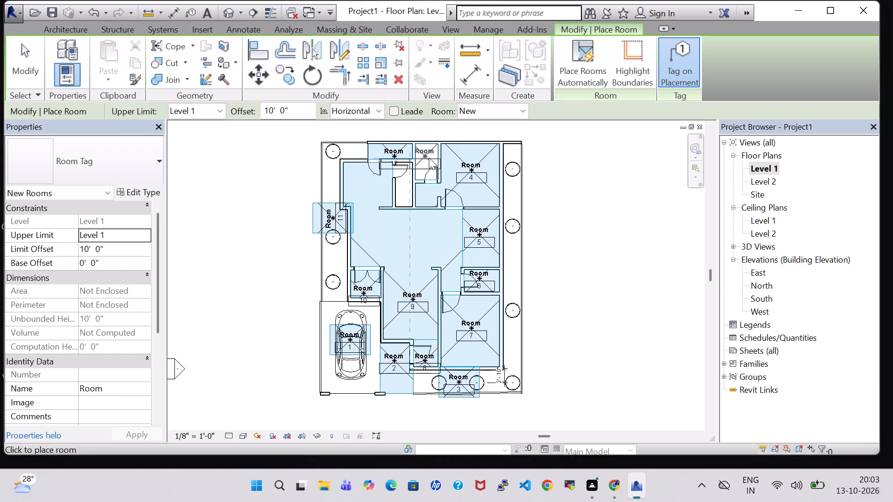
pyautogui.click(432, 161)
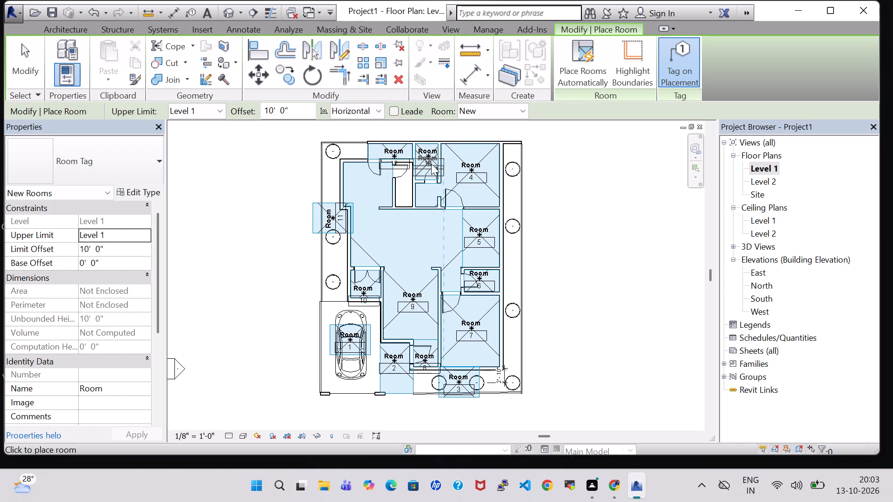
pyautogui.press('space')
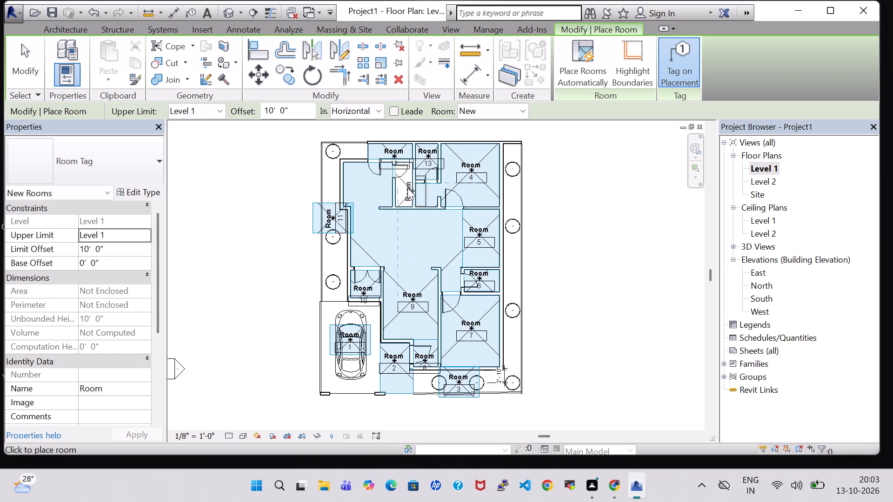
pyautogui.click(407, 185)
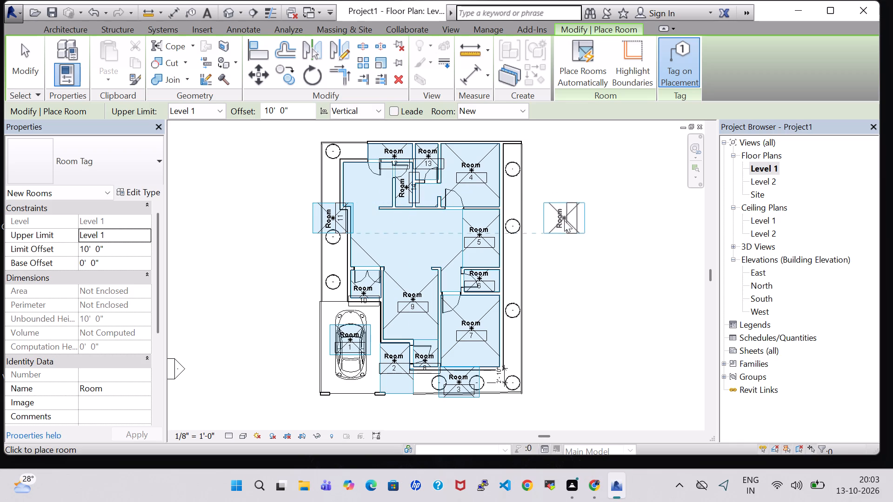
pyautogui.press('Escape')
pyautogui.press('Escape')
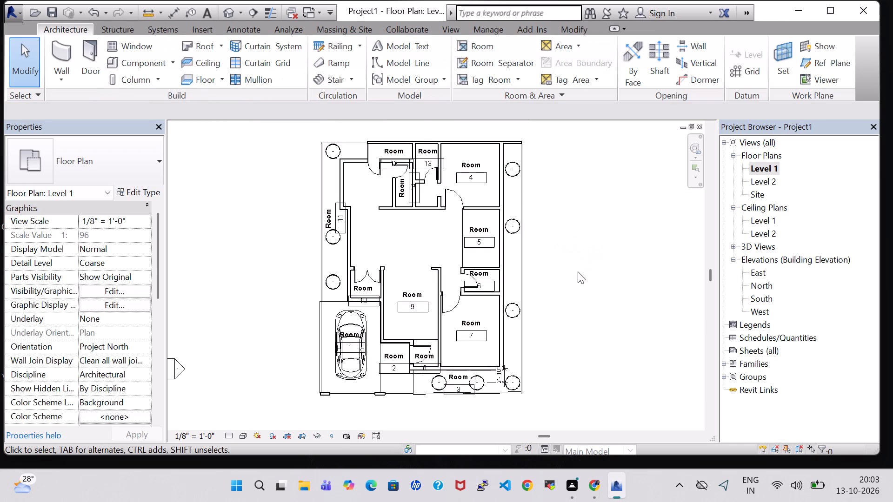
# Rename the room tagged over the car as PARKING.
pyautogui.scroll(2, 578, 288)
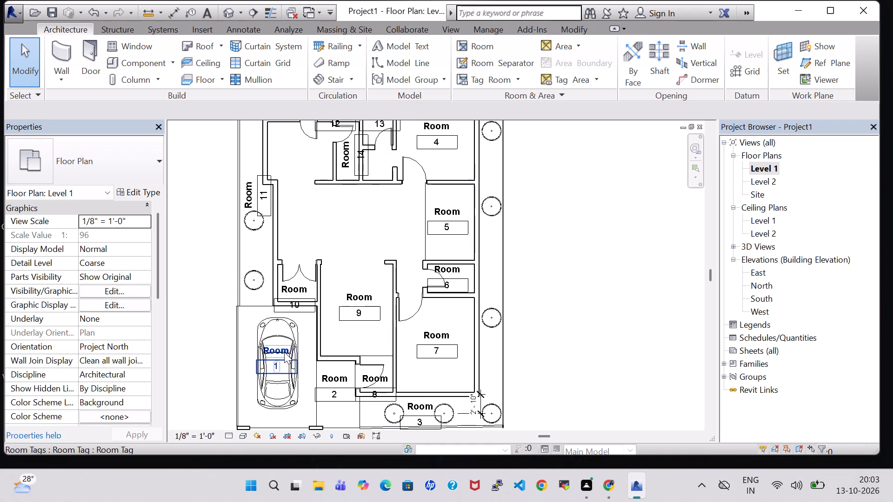
pyautogui.doubleClick(280, 350)
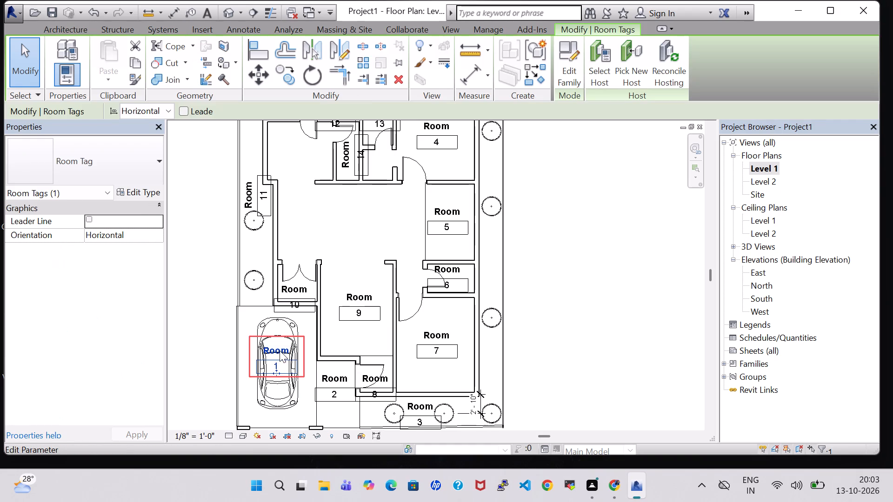
pyautogui.press('BackSpace')
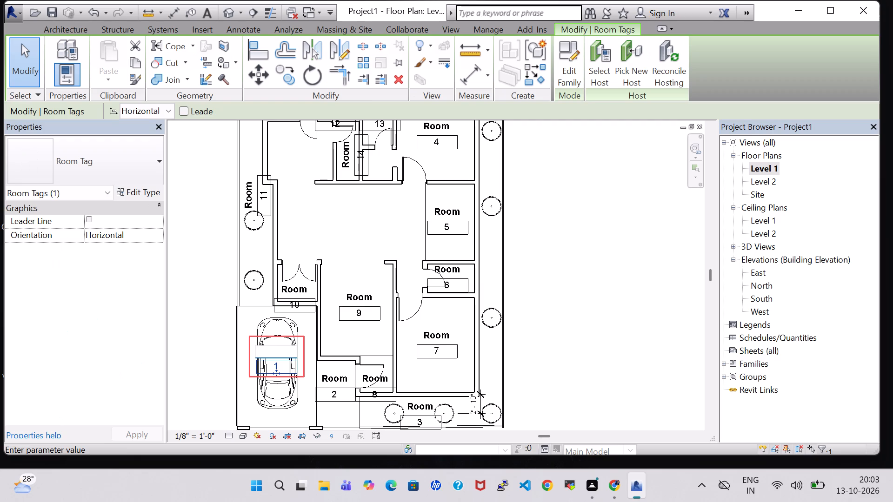
pyautogui.press('p')
pyautogui.write('ARKING')
pyautogui.press('Return')
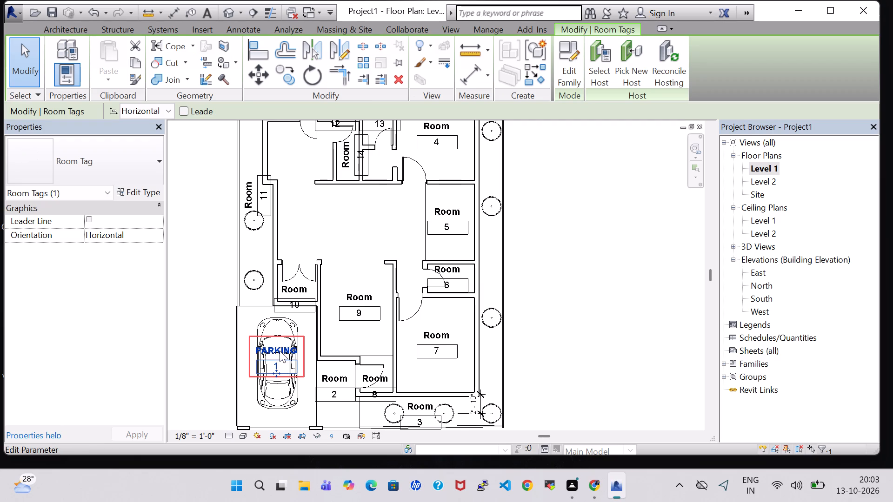
pyautogui.click(609, 347)
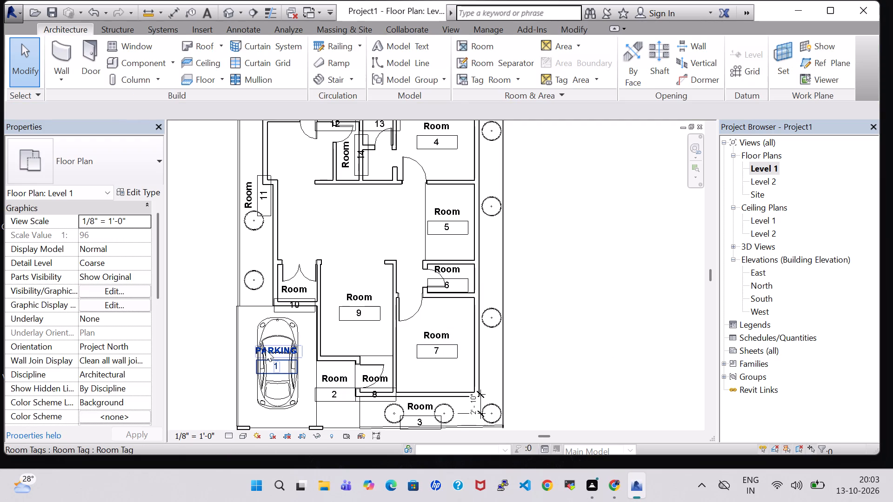
# Turn off Show Room Number in the Room Tag type so that the tags show only room names.
pyautogui.click(268, 350)
pyautogui.click(138, 189)
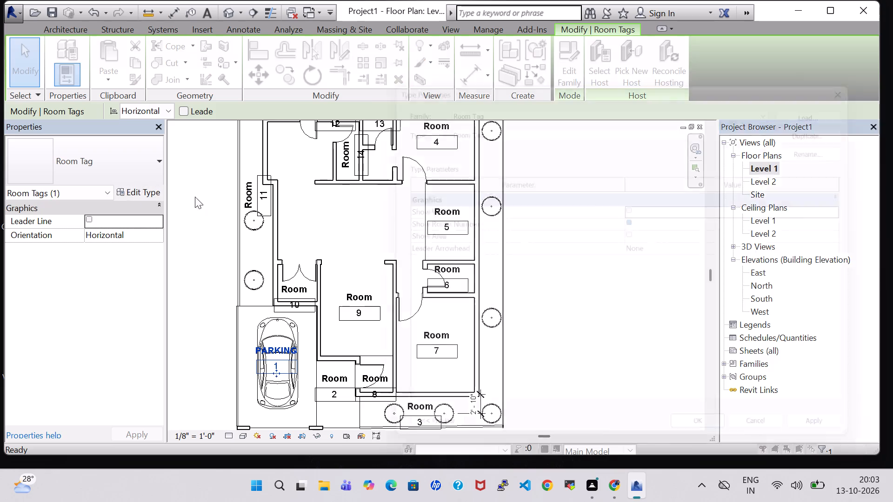
pyautogui.click(635, 217)
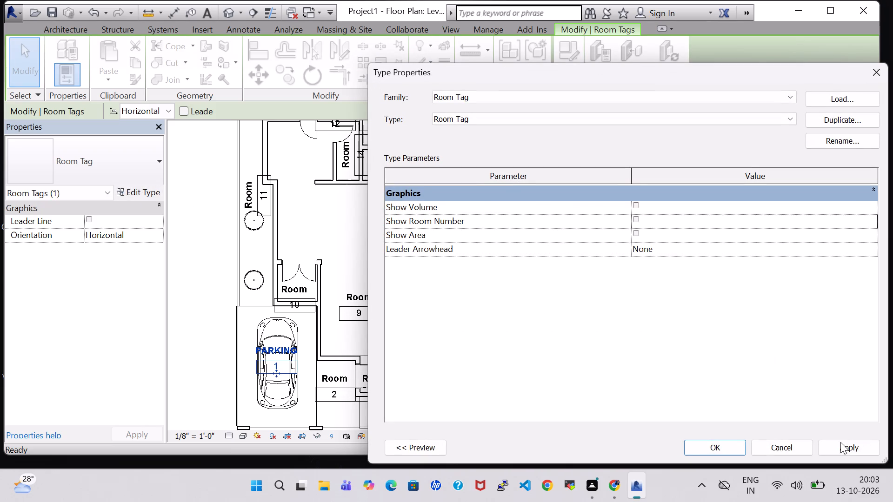
pyautogui.click(844, 455)
pyautogui.click(716, 443)
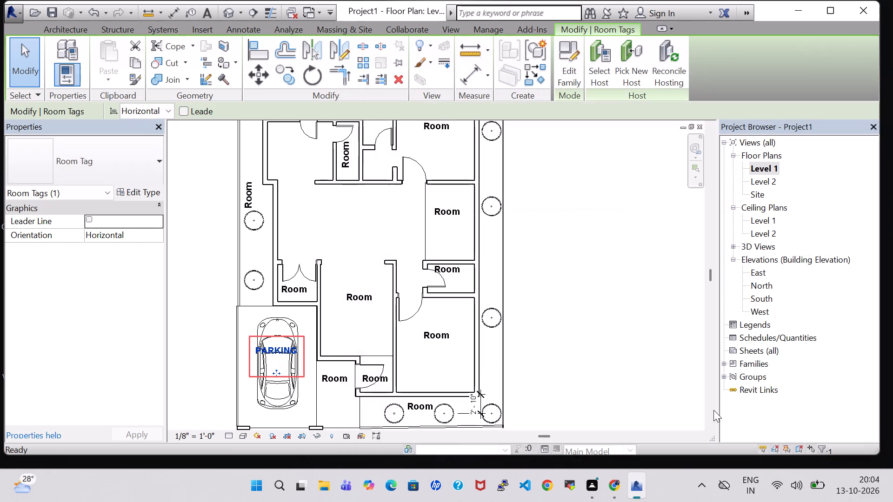
# Nudge the PARKING tag north from the middle of the car to the car's north end.
pyautogui.press('Up')
pyautogui.press('Up')
pyautogui.press('Up')
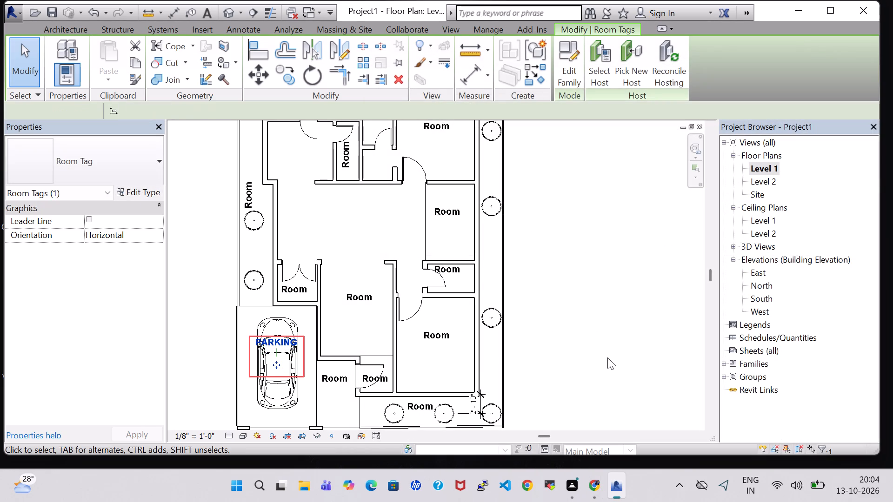
pyautogui.press('Up')
pyautogui.press('Up')
pyautogui.press('Up')
pyautogui.press('Up')
pyautogui.press('Up')
pyautogui.press('Up')
pyautogui.press('Up')
pyautogui.press('Up')
pyautogui.press('Up')
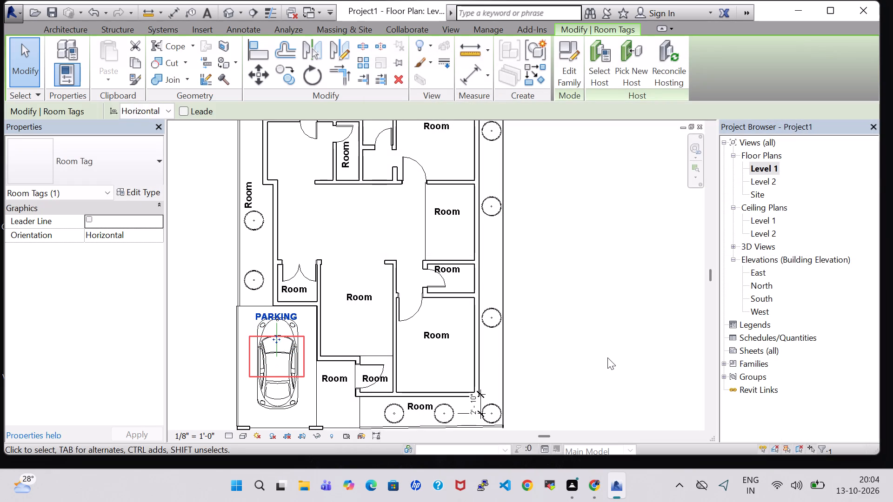
pyautogui.press('Up')
pyautogui.press('Up')
pyautogui.press('Down')
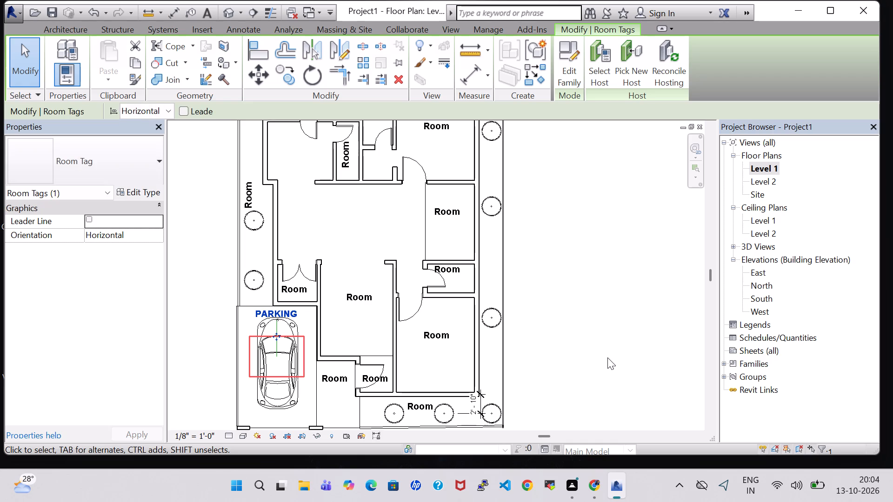
pyautogui.press('Down')
pyautogui.press('Down')
pyautogui.press('Down')
pyautogui.press('Down')
pyautogui.press('Down')
pyautogui.click(583, 378)
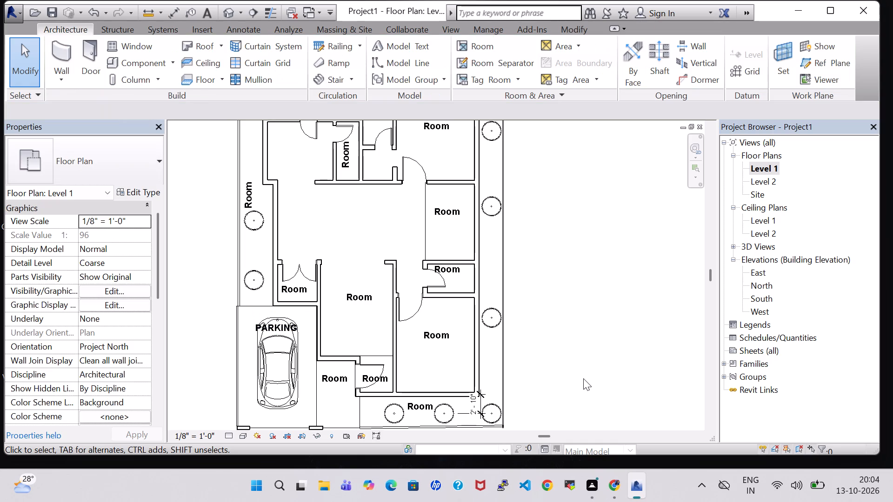
# Rename the entrance porch room beside the parking as Landing and nudge its tag slightly east.
pyautogui.moveTo(574, 357); pyautogui.dragTo(555, 321, button='middle')
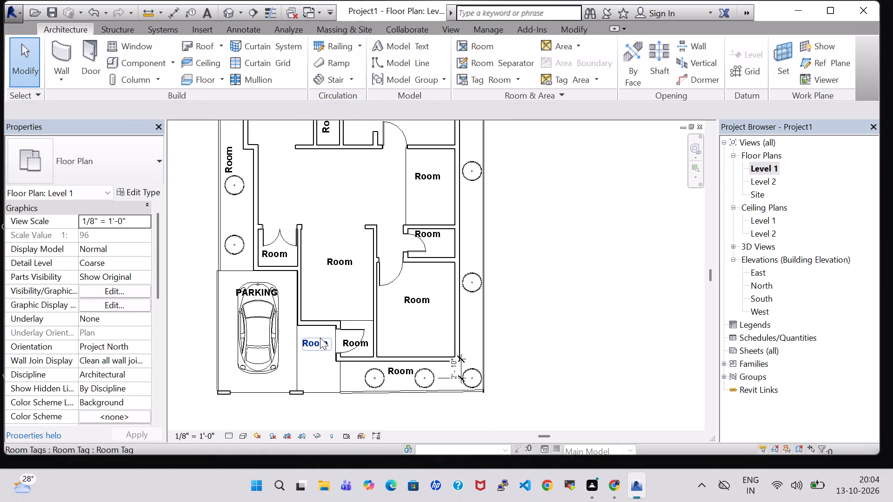
pyautogui.doubleClick(320, 337)
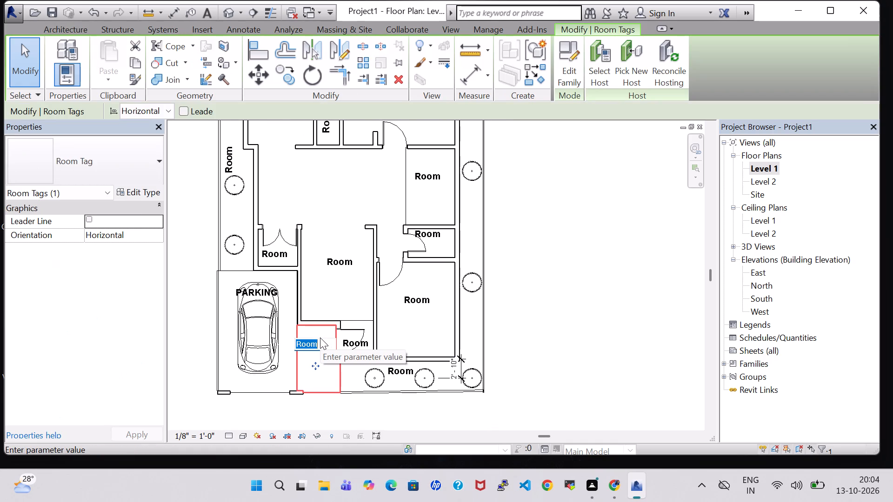
pyautogui.press('BackSpace')
pyautogui.press('l')
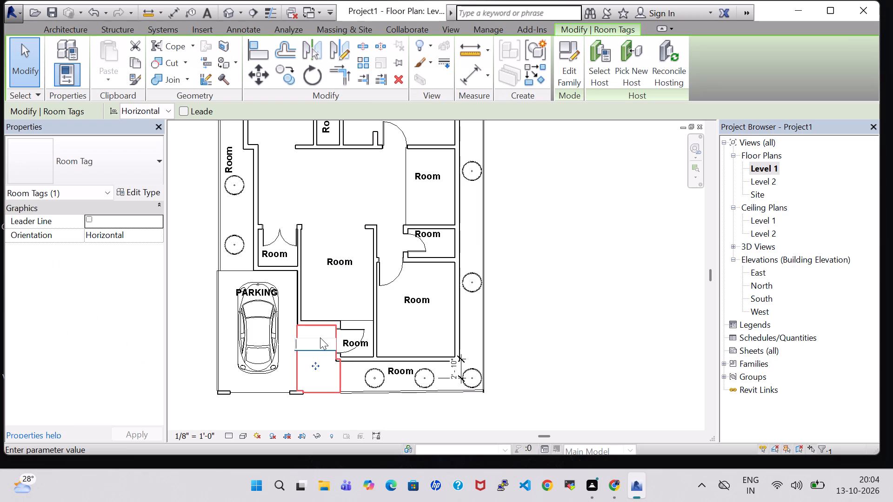
pyautogui.write('andin')
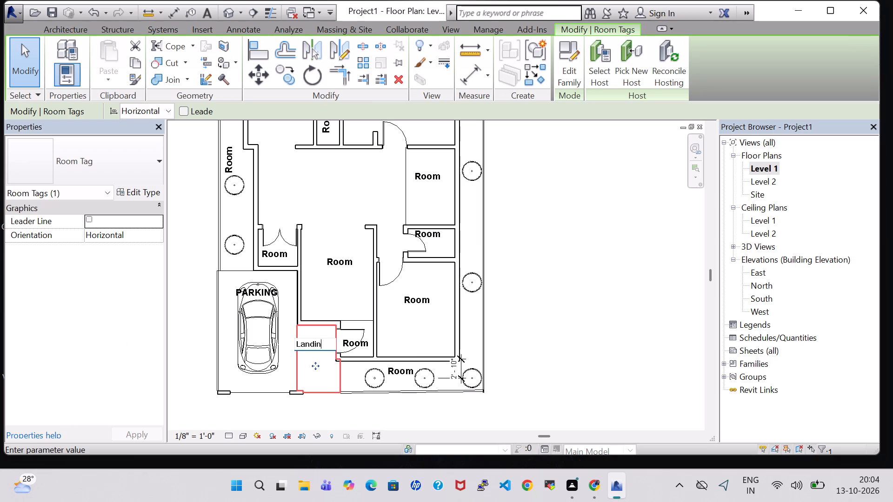
pyautogui.press('g')
pyautogui.press('Return')
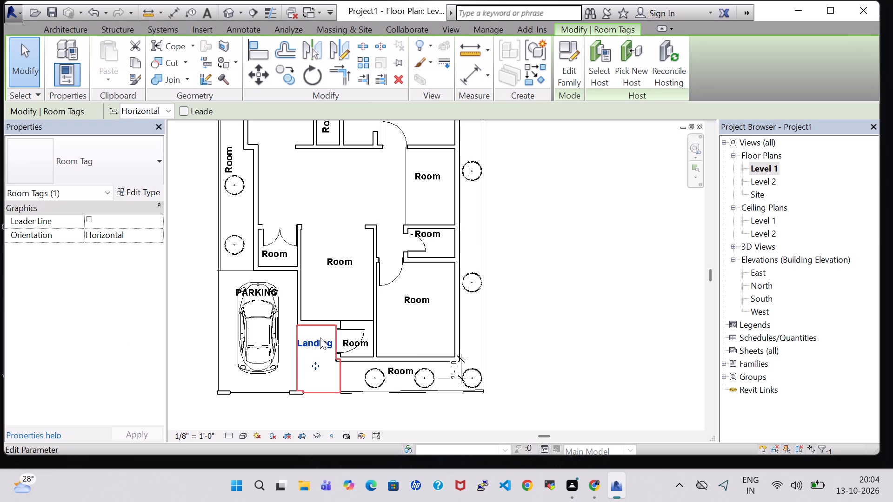
pyautogui.press('Right')
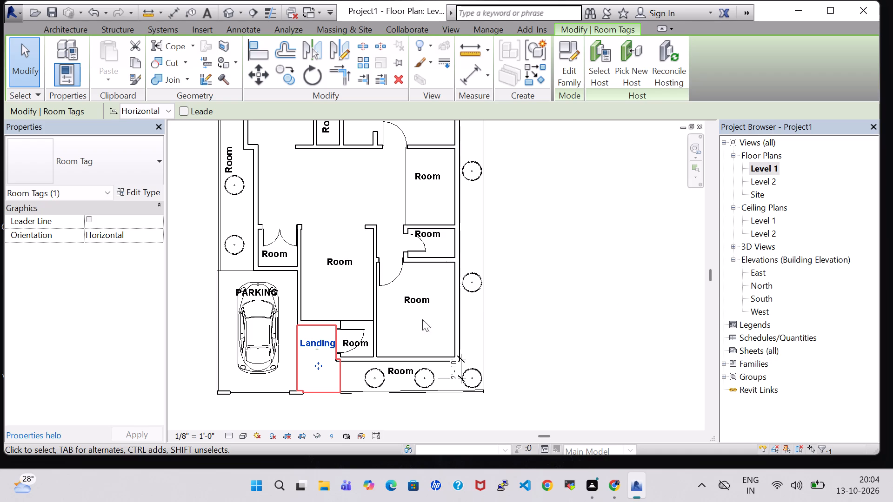
# Rename the small entry room east of the landing as Foyer.
pyautogui.scroll(4, 348, 346)
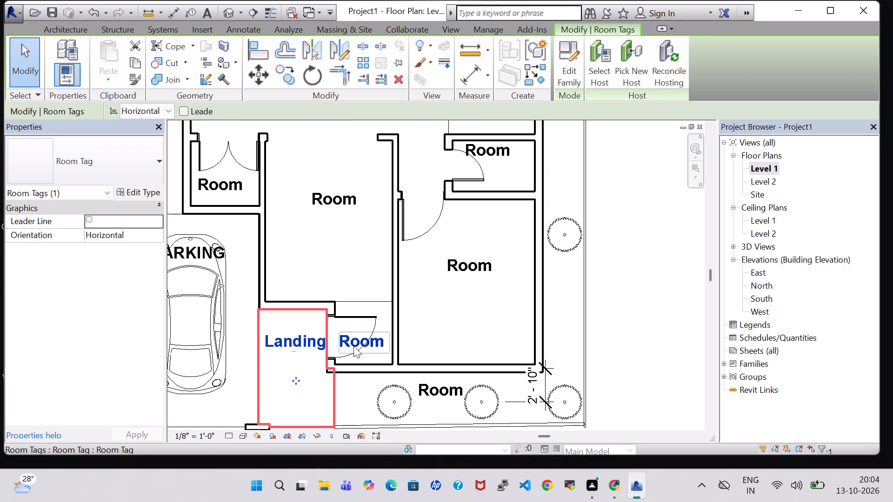
pyautogui.doubleClick(369, 343)
pyautogui.press('BackSpace')
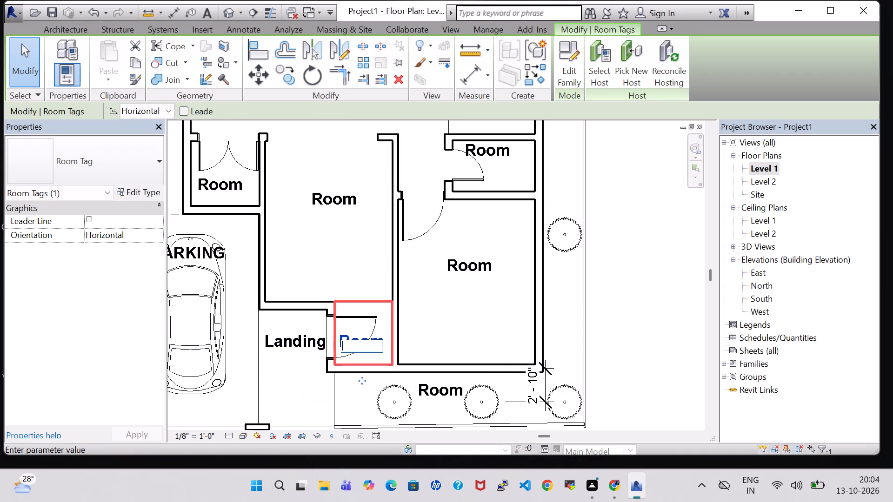
pyautogui.press('f')
pyautogui.write('oyer')
pyautogui.press('Return')
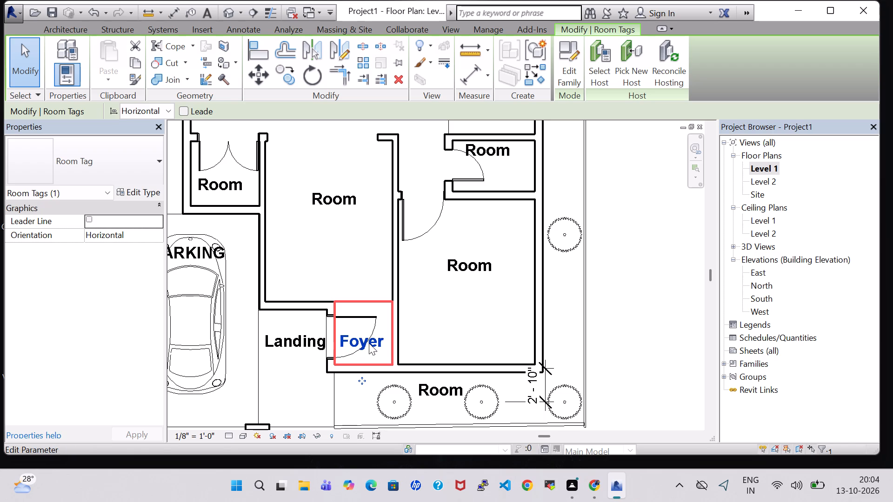
pyautogui.click(627, 333)
# Rename the front lawn room south of the house as GARDEN.
pyautogui.scroll(-1, 627, 342)
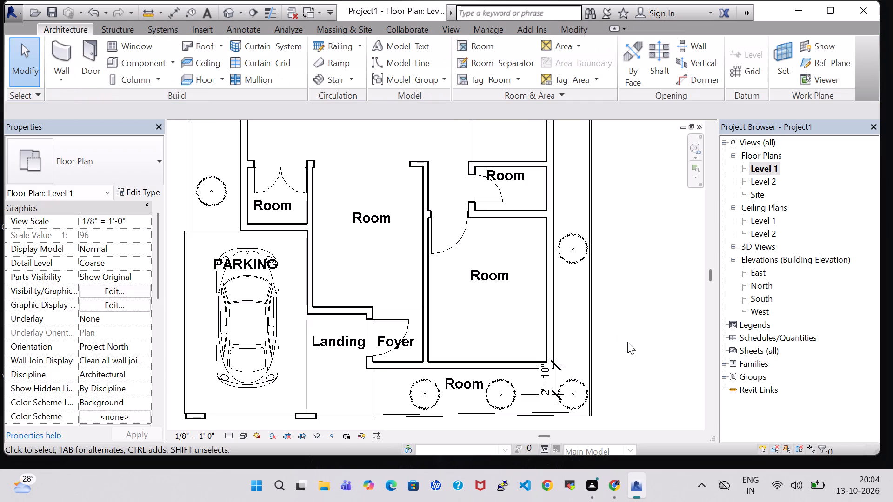
pyautogui.moveTo(627, 342); pyautogui.dragTo(625, 331, button='middle')
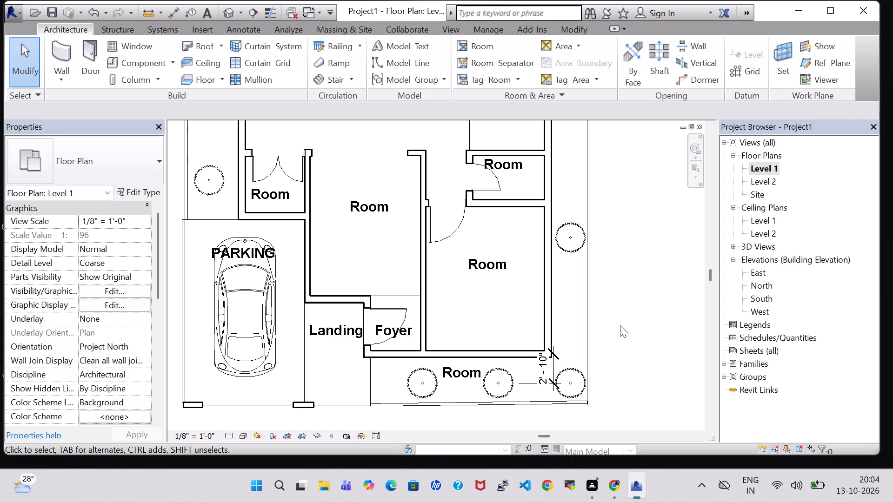
pyautogui.moveTo(619, 341); pyautogui.dragTo(612, 335, button='middle')
pyautogui.scroll(-1, 612, 335)
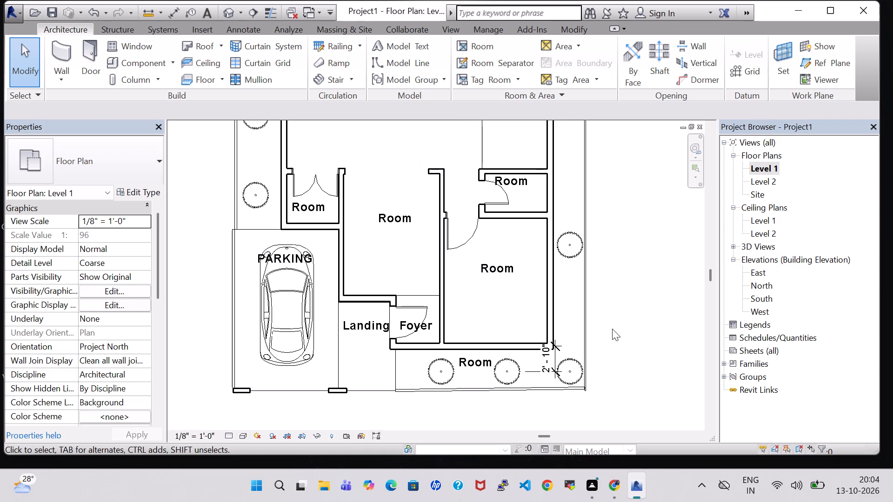
pyautogui.moveTo(612, 329); pyautogui.dragTo(612, 321, button='middle')
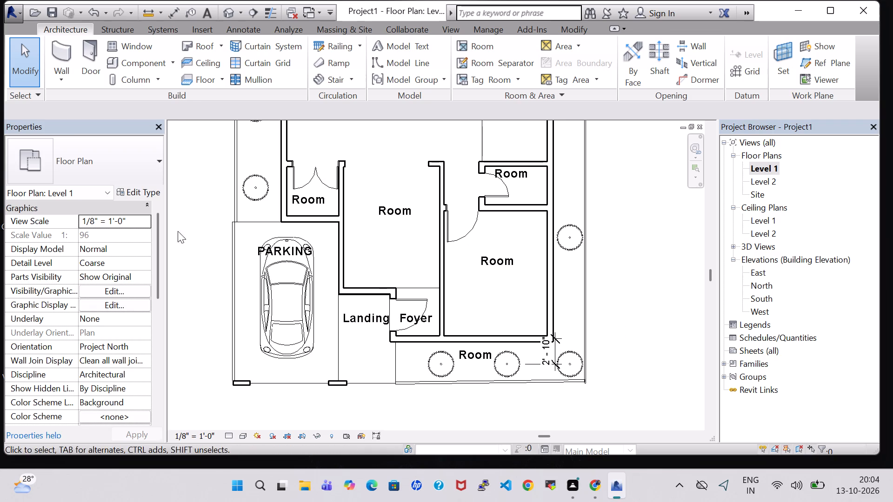
pyautogui.doubleClick(471, 358)
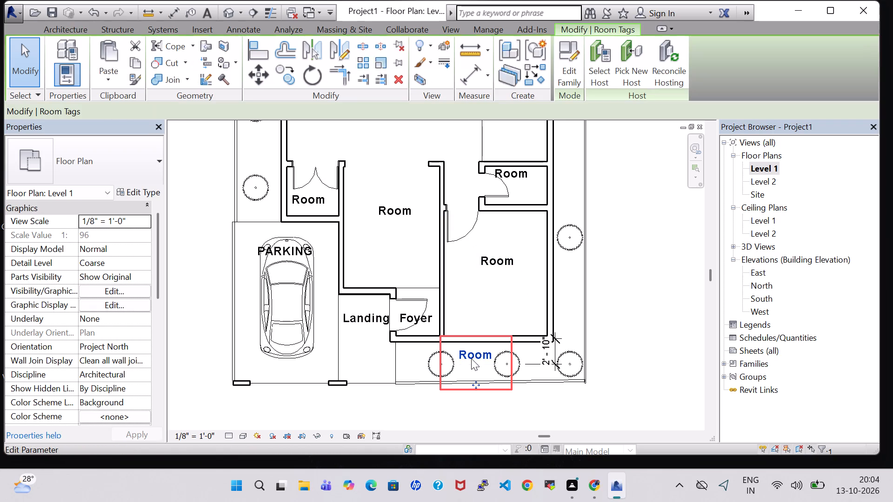
pyautogui.press('BackSpace')
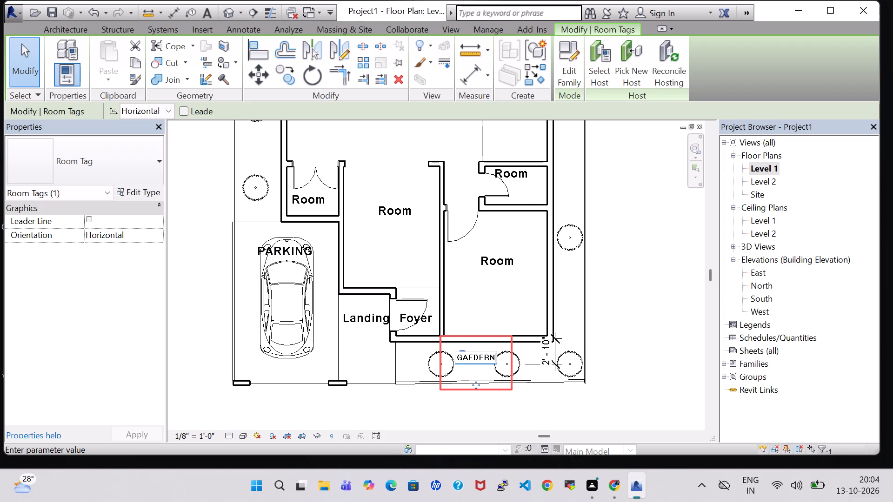
pyautogui.press('BackSpace')
pyautogui.press('BackSpace')
pyautogui.press('BackSpace')
pyautogui.press('BackSpace')
pyautogui.press('BackSpace')
pyautogui.write('RDEN')
pyautogui.press('Return')
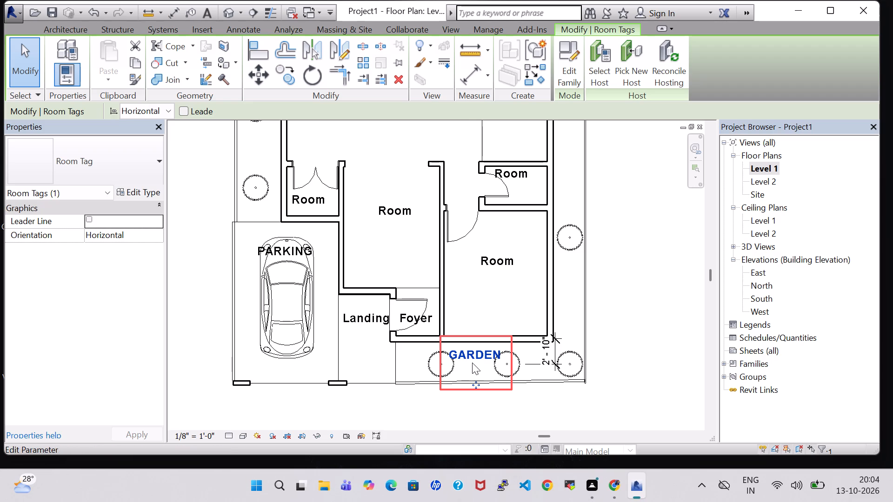
pyautogui.click(661, 313)
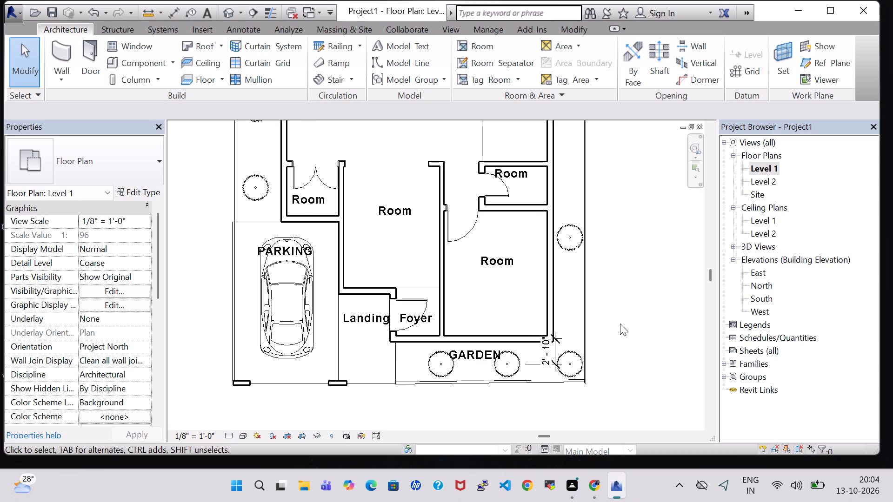
# Rename the vertically tagged west lawn room as GARDEN.
pyautogui.scroll(-1, 620, 324)
pyautogui.moveTo(615, 237); pyautogui.dragTo(615, 302, button='middle')
pyautogui.scroll(-1, 615, 303)
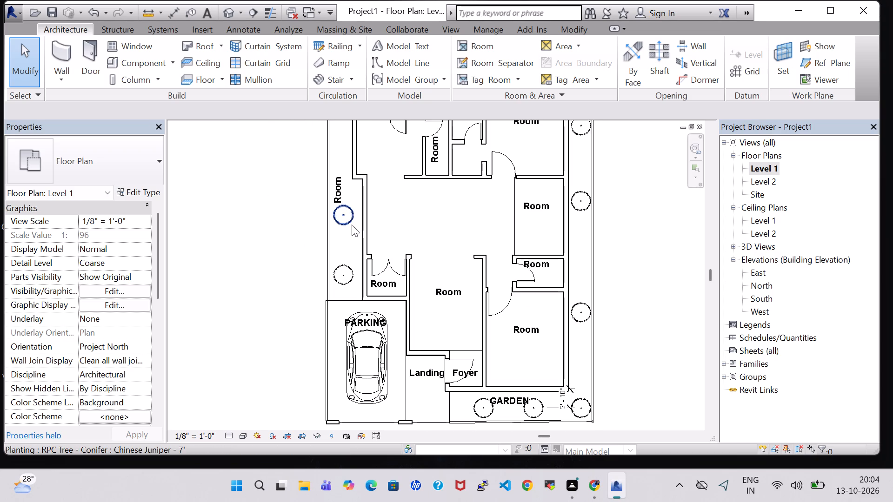
pyautogui.doubleClick(338, 185)
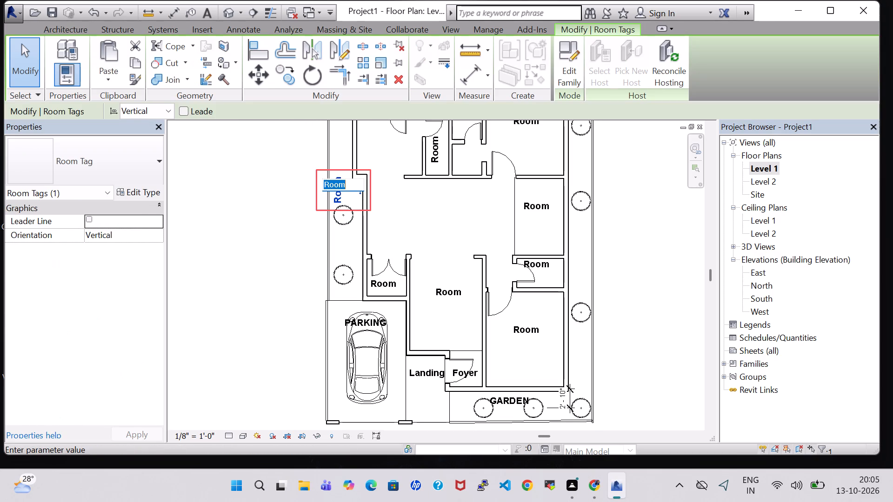
pyautogui.press('BackSpace')
pyautogui.write('GARDEN')
pyautogui.press('Return')
pyautogui.click(648, 317)
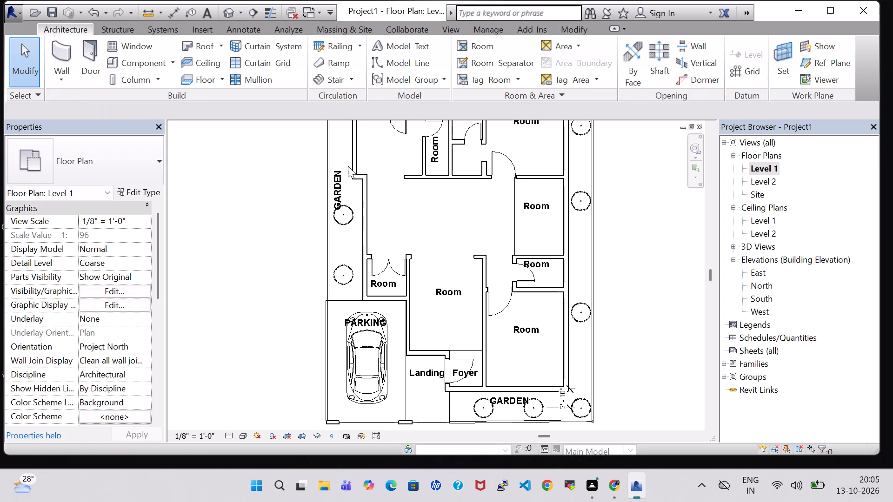
# Nudge the west lawn's GARDEN tag north, clear of the juniper tree below it.
pyautogui.click(334, 195)
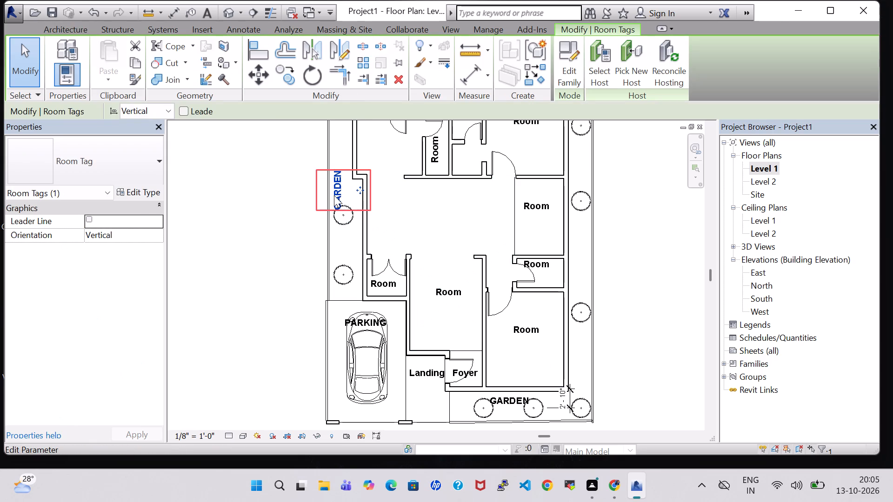
pyautogui.press('Up')
pyautogui.press('Up')
pyautogui.press('Up')
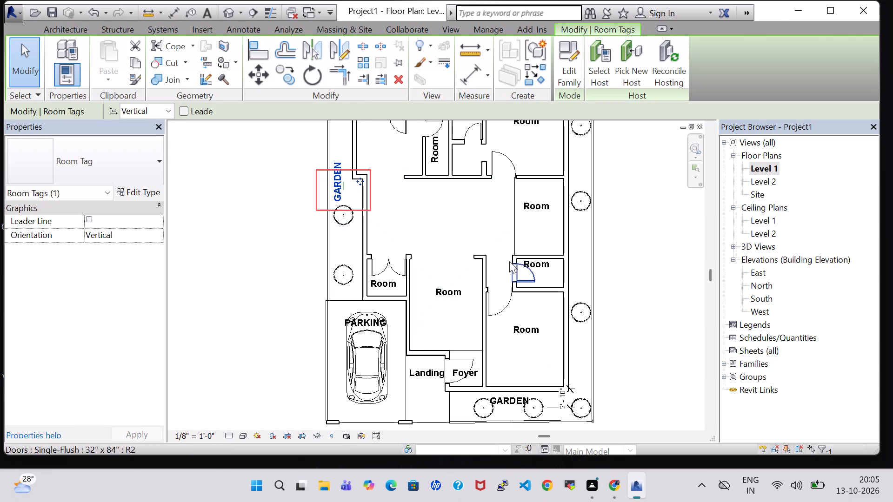
pyautogui.click(661, 244)
# Rename the large southeast room, just north of the front garden, as BED ROOM.
pyautogui.scroll(-2, 660, 244)
pyautogui.moveTo(658, 244); pyautogui.dragTo(593, 277, button='middle')
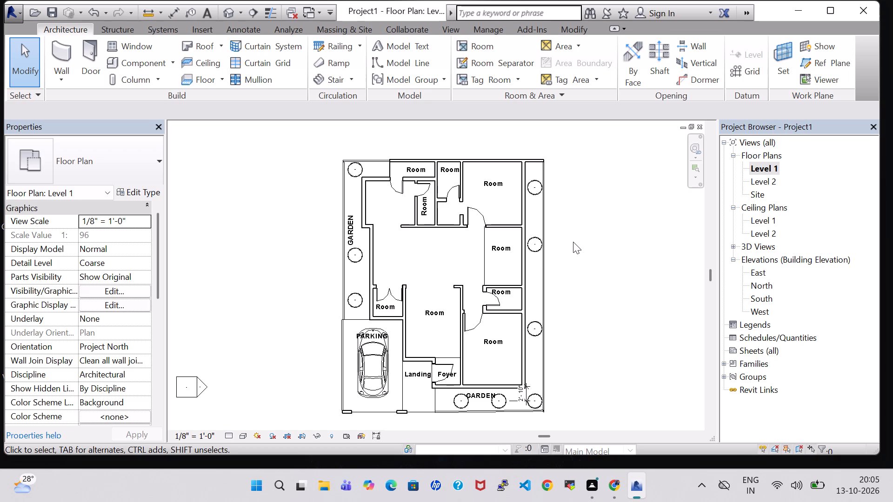
pyautogui.doubleClick(492, 341)
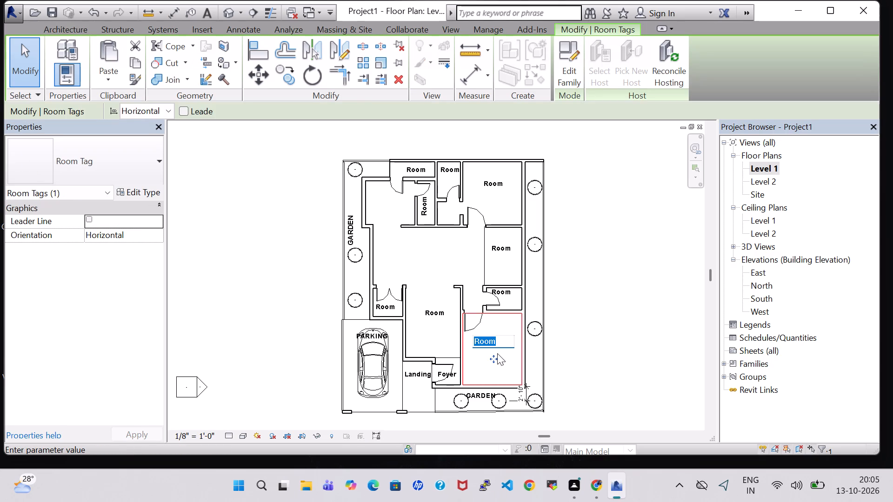
pyautogui.press('BackSpace')
pyautogui.write('BED ROOM')
pyautogui.press('Return')
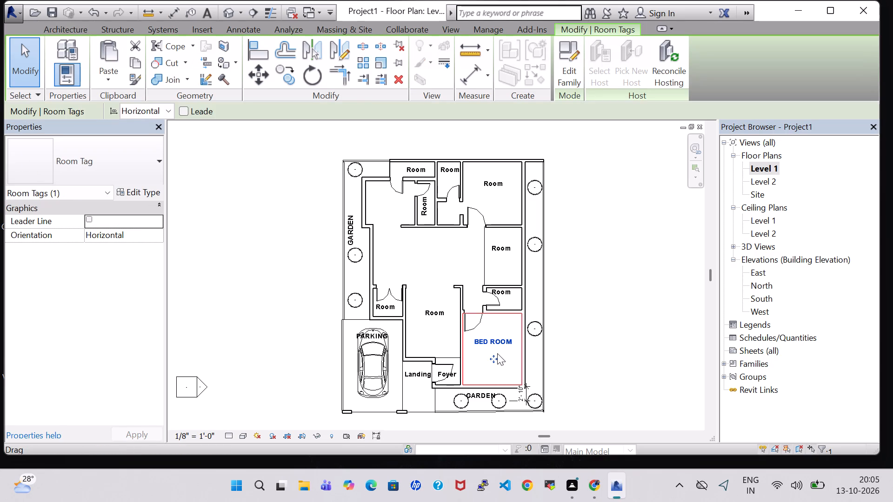
pyautogui.click(600, 312)
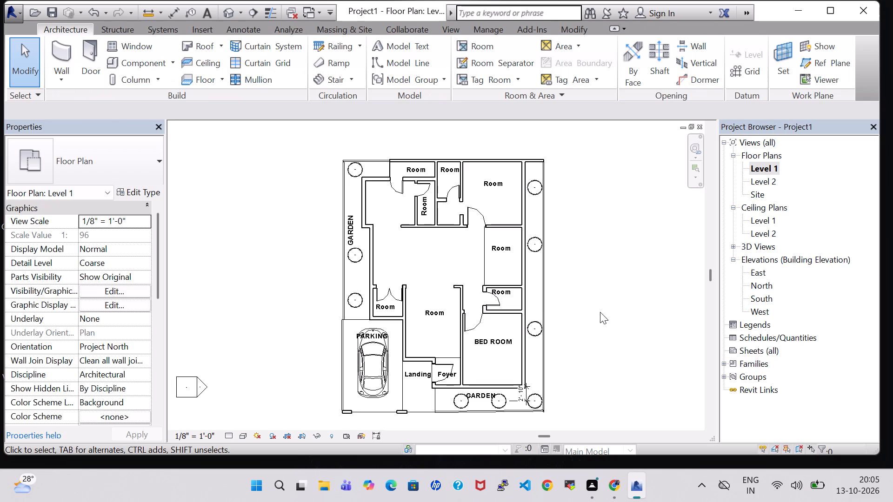
# Rename the small room directly north of the southeast bedroom as T&BATH.
pyautogui.scroll(8, 600, 312)
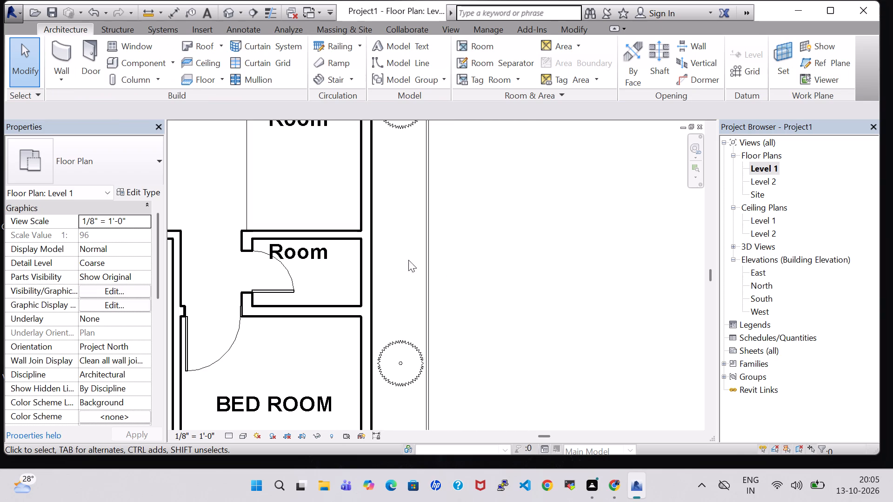
pyautogui.doubleClick(307, 244)
pyautogui.press('BackSpace')
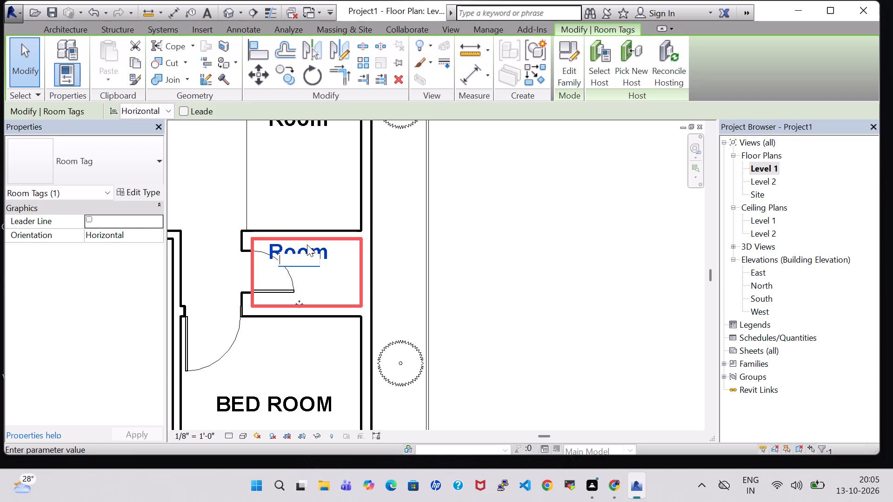
pyautogui.press('t')
pyautogui.write('&B')
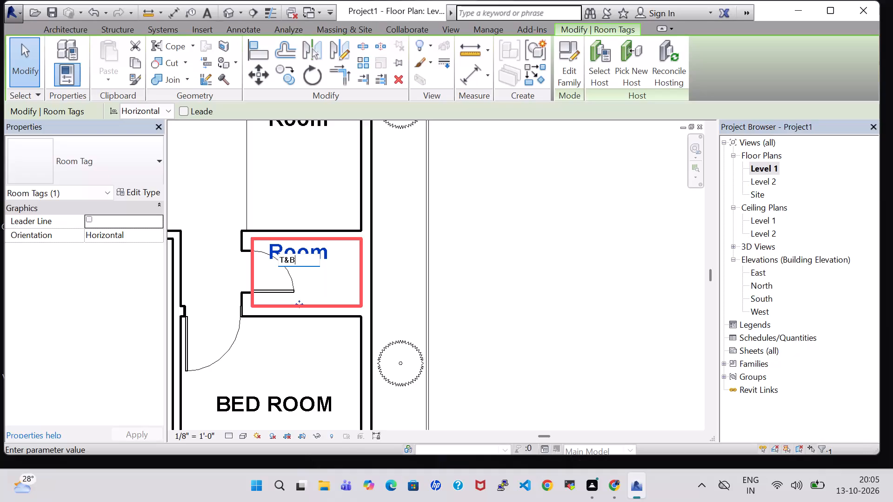
pyautogui.write('ATH')
pyautogui.press('Return')
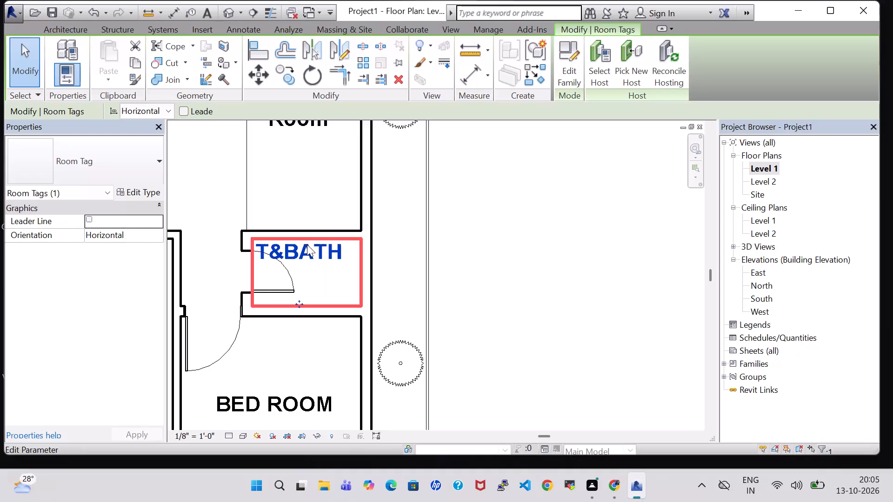
# Nudge that T&BATH tag south and east, toward the middle of its room.
pyautogui.click(320, 252)
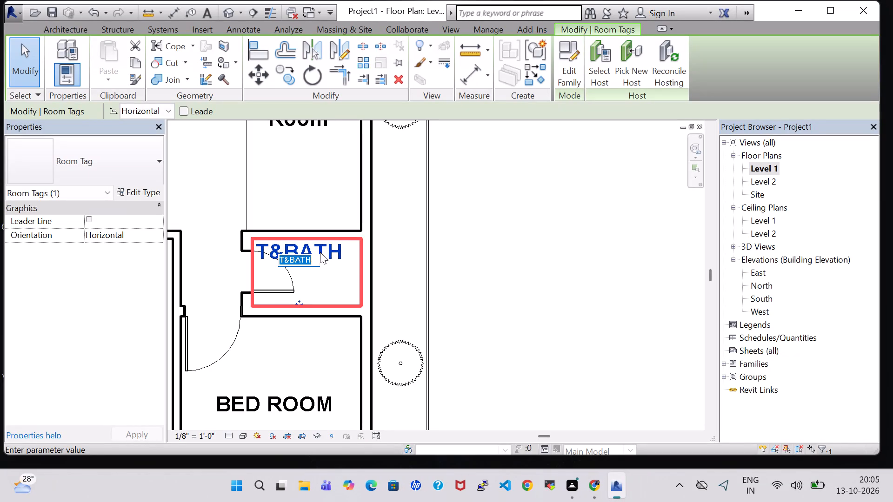
pyautogui.click(547, 212)
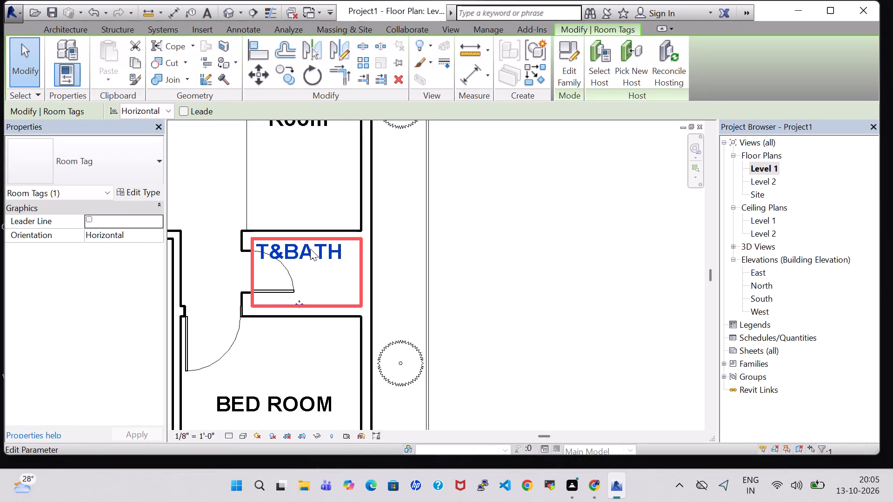
pyautogui.click(310, 249)
pyautogui.click(586, 307)
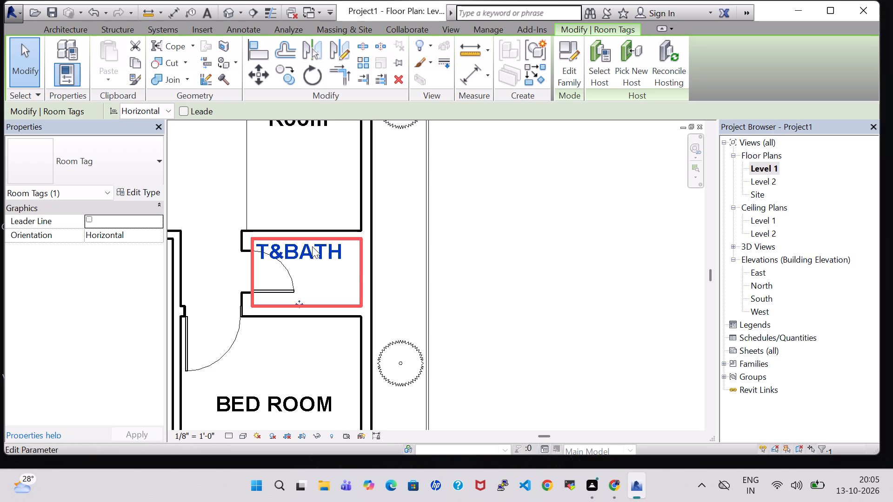
pyautogui.press('Down')
pyautogui.press('Down')
pyautogui.press('Down')
pyautogui.press('Down')
pyautogui.press('Right')
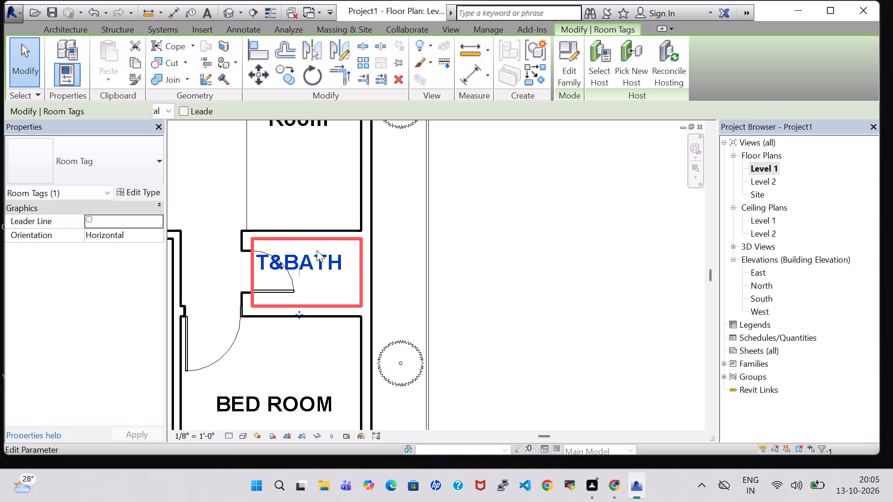
pyautogui.press('Right')
pyautogui.press('Right')
pyautogui.press('Right')
pyautogui.click(561, 277)
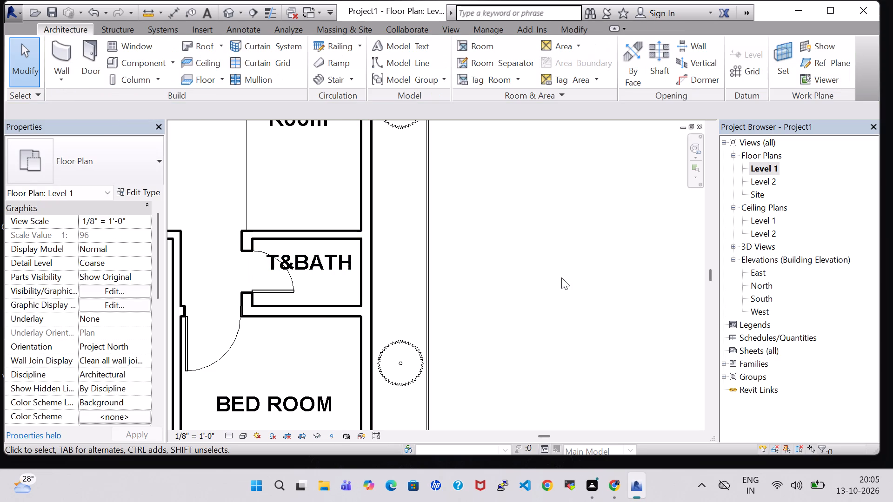
# Rename the room on the east side, directly north of the T&BATH, as STAIR.
pyautogui.scroll(-3, 536, 195)
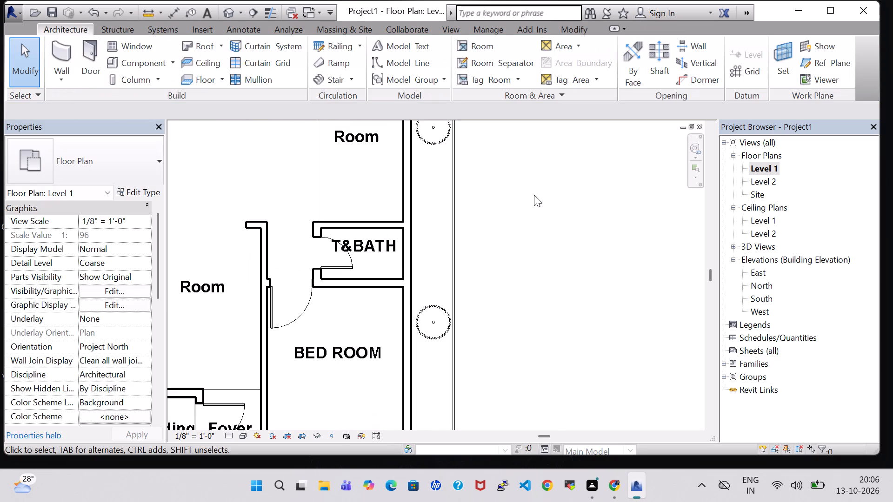
pyautogui.moveTo(534, 195); pyautogui.dragTo(576, 304, button='middle')
pyautogui.doubleClick(433, 251)
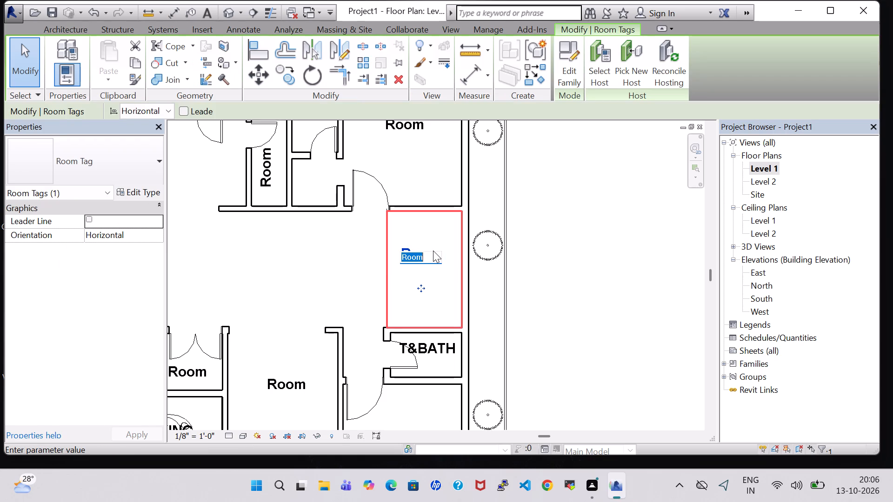
pyautogui.press('BackSpace')
pyautogui.write('ATAIRS')
pyautogui.press('Return')
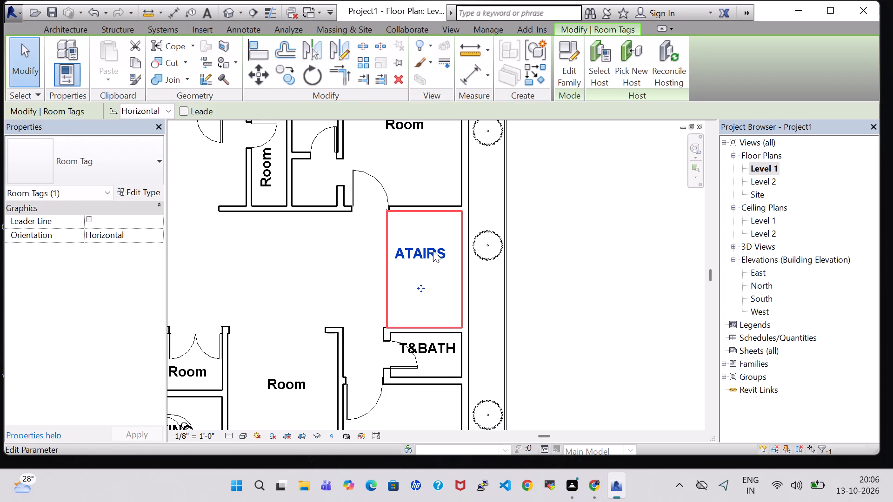
pyautogui.click(424, 265)
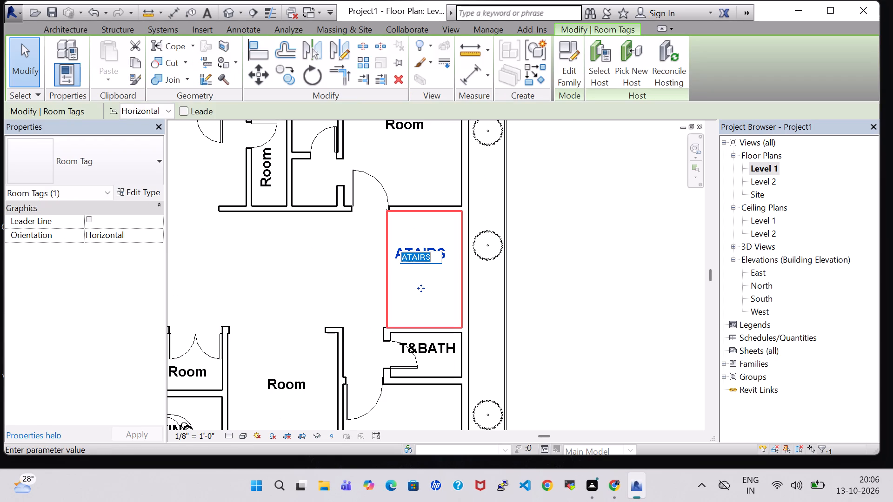
pyautogui.click(408, 254)
pyautogui.press('BackSpace')
pyautogui.press('s')
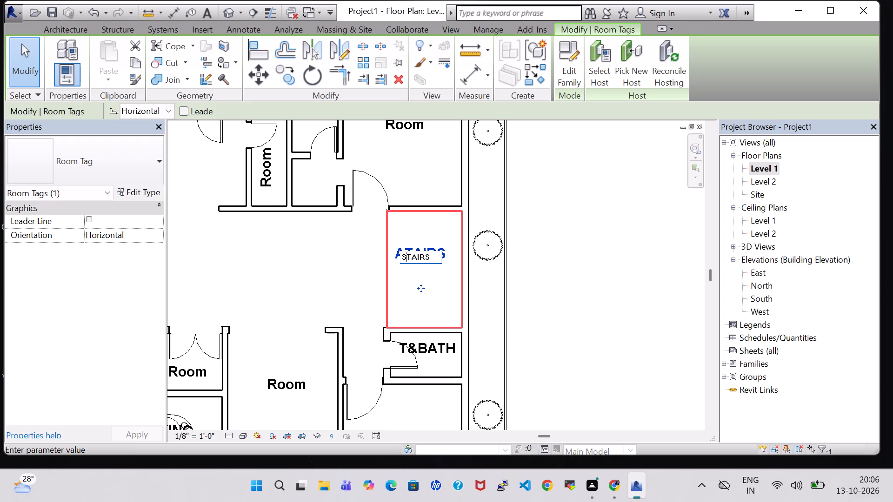
pyautogui.click(436, 256)
pyautogui.press('BackSpace')
pyautogui.press('Return')
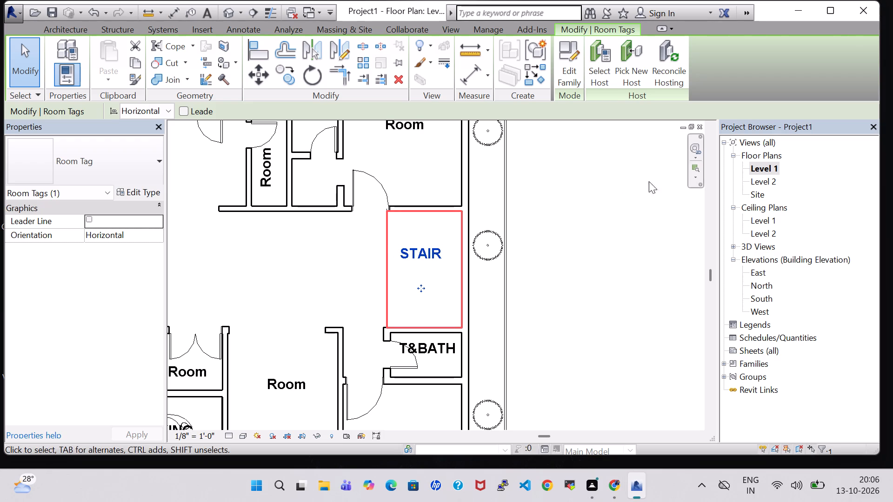
pyautogui.click(589, 258)
# Rename the large northeast corner room, north of the stair, as BED ROOM.
pyautogui.scroll(-1, 633, 443)
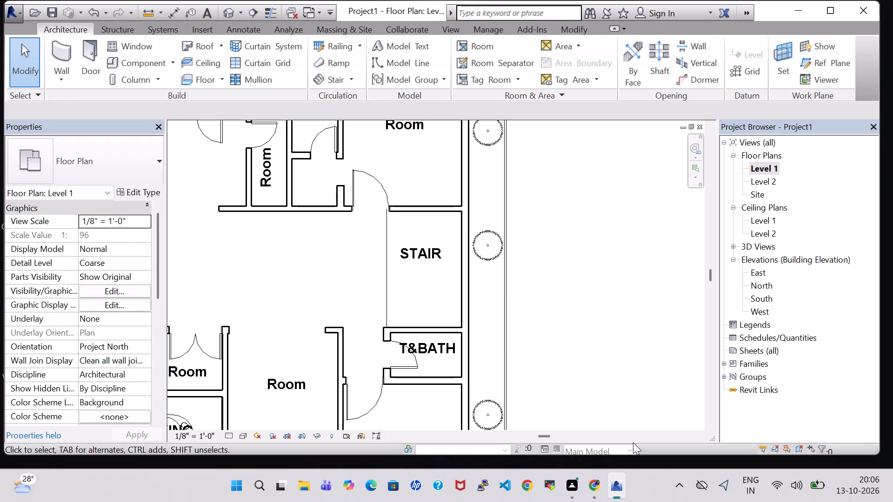
pyautogui.scroll(-2, 614, 289)
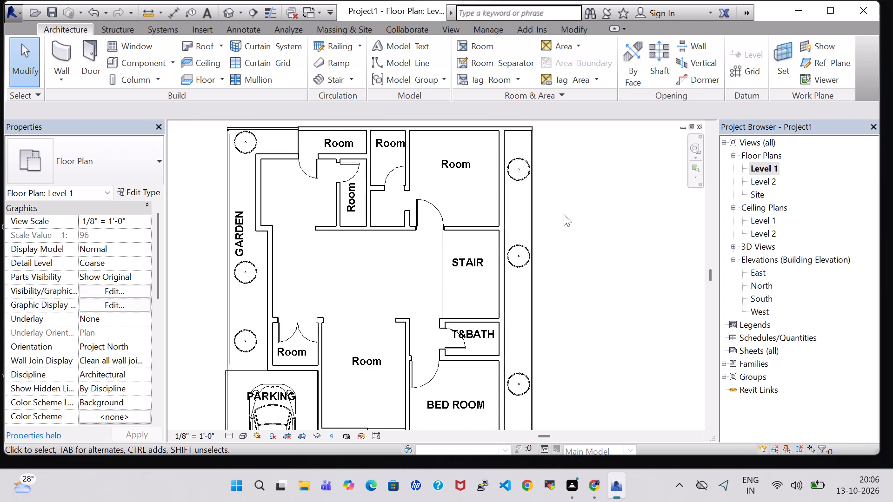
pyautogui.moveTo(564, 214); pyautogui.dragTo(586, 276, button='middle')
pyautogui.doubleClick(483, 224)
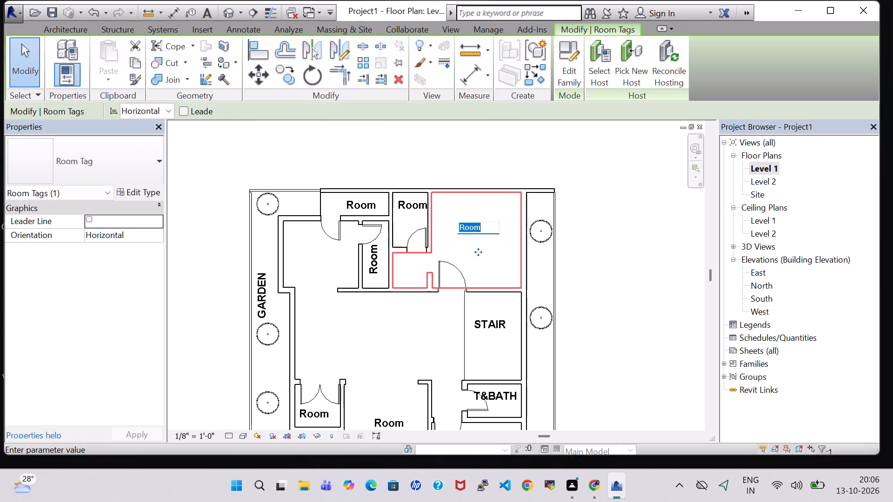
pyautogui.press('BackSpace')
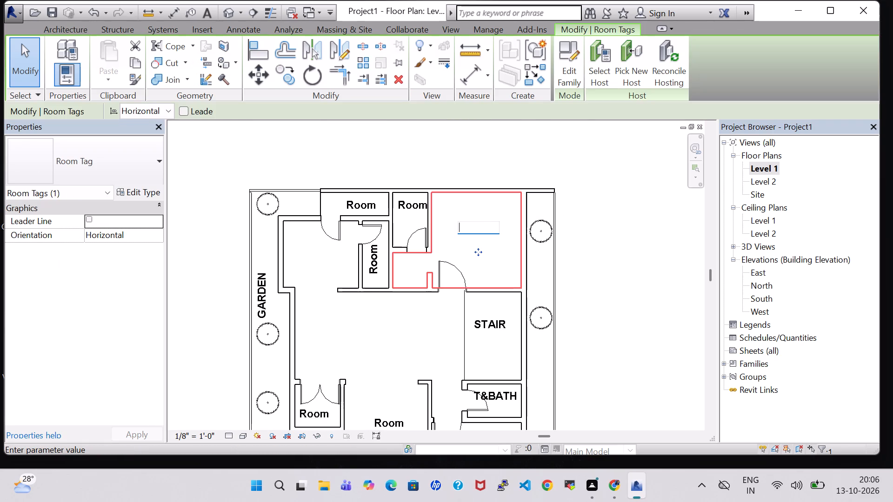
pyautogui.write('BED ROOM')
pyautogui.press('Return')
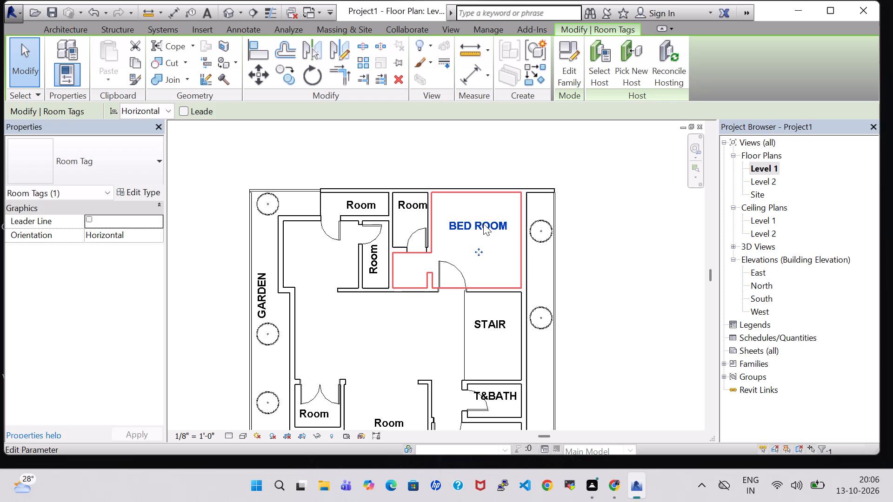
pyautogui.click(653, 254)
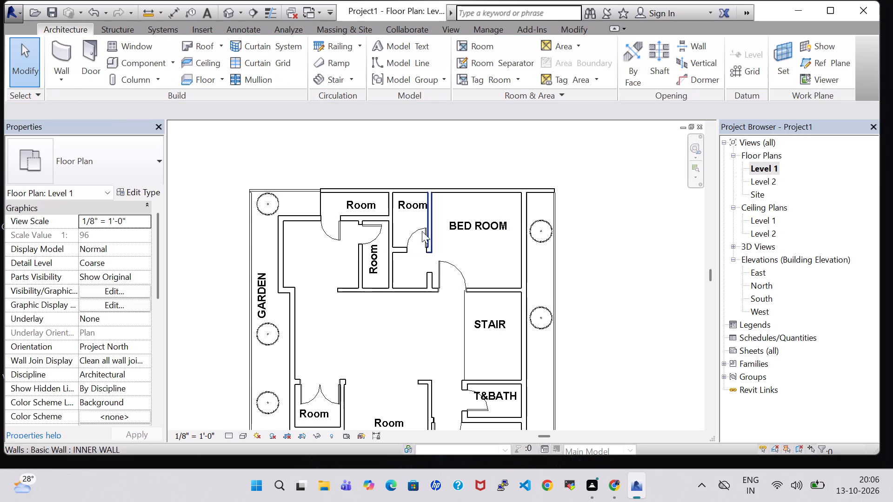
# Rename the narrow, vertically tagged room in the northern part of the house as STORE.
pyautogui.doubleClick(373, 262)
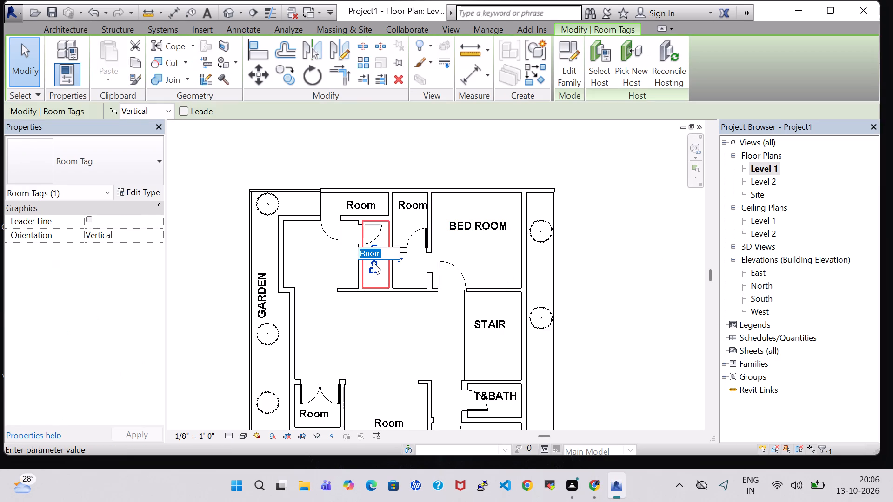
pyautogui.press('BackSpace')
pyautogui.write('STORE')
pyautogui.press('Return')
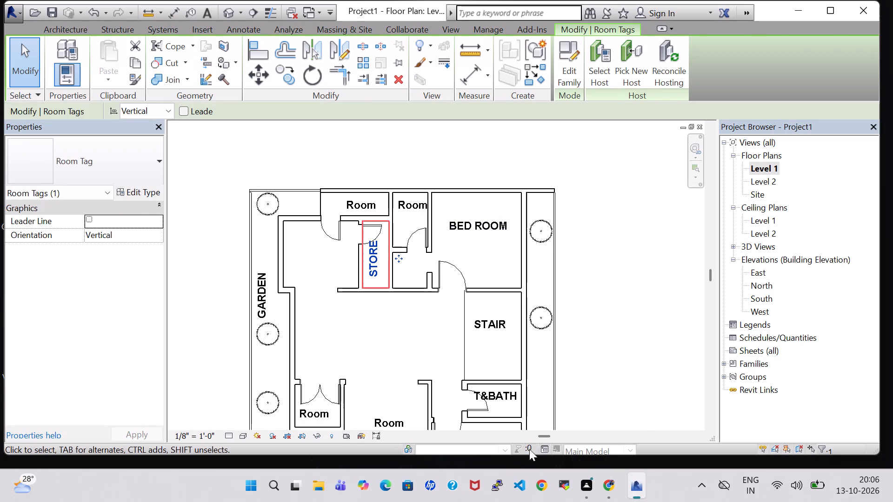
pyautogui.click(632, 224)
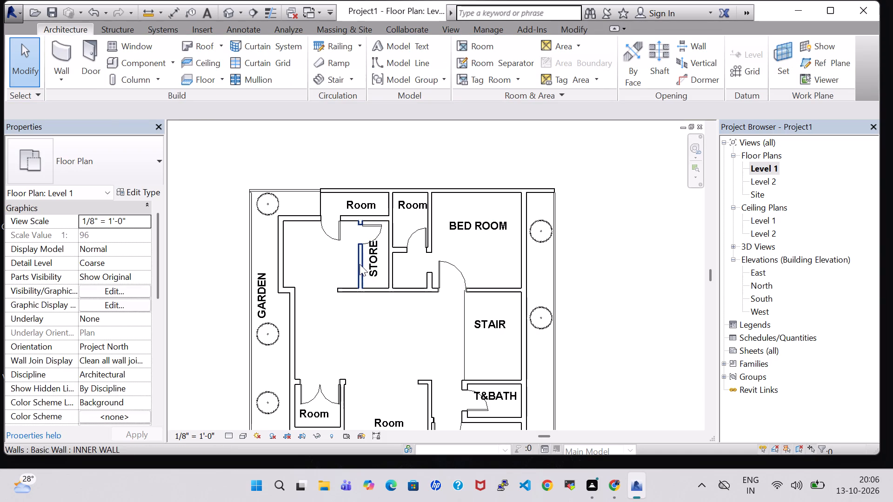
# Nudge the STORE tag slightly south and east to center it within the narrow room.
pyautogui.click(375, 266)
pyautogui.press('Down')
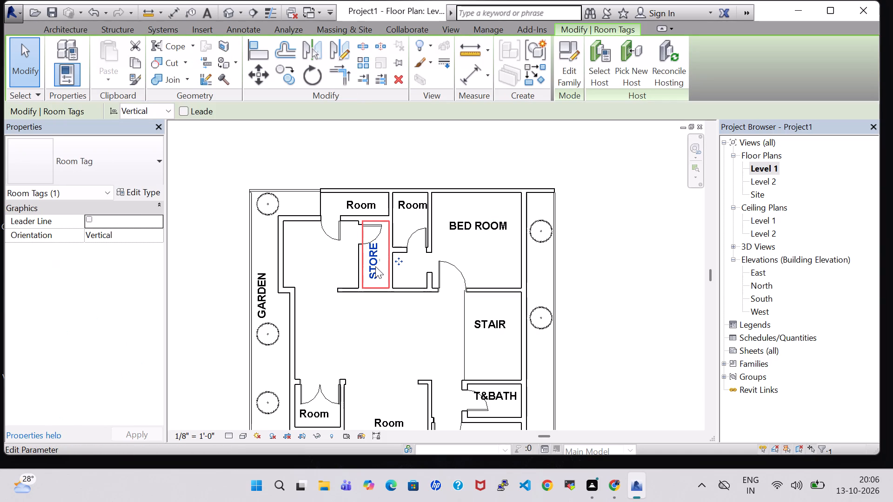
pyautogui.press('Down')
pyautogui.press('Right')
pyautogui.press('Up')
pyautogui.click(605, 250)
# Rename the small room west of the northeast bedroom, along the north wall, as T&BATH, without a space.
pyautogui.doubleClick(416, 200)
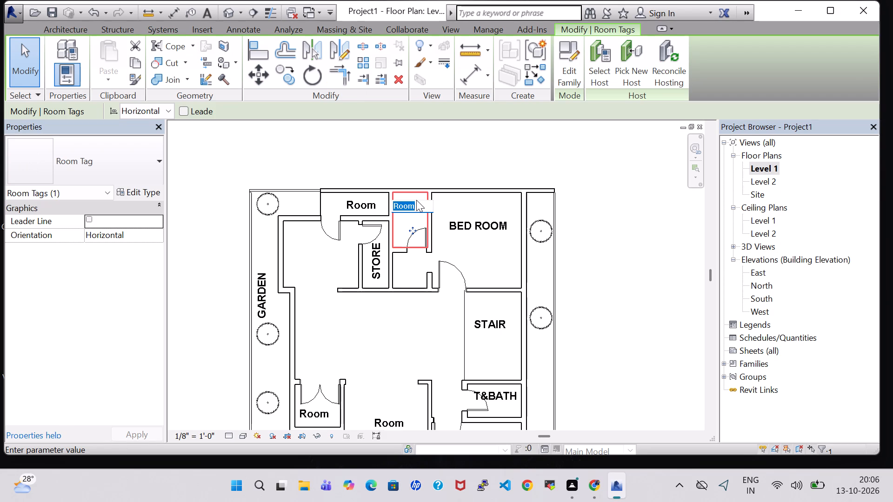
pyautogui.press('t')
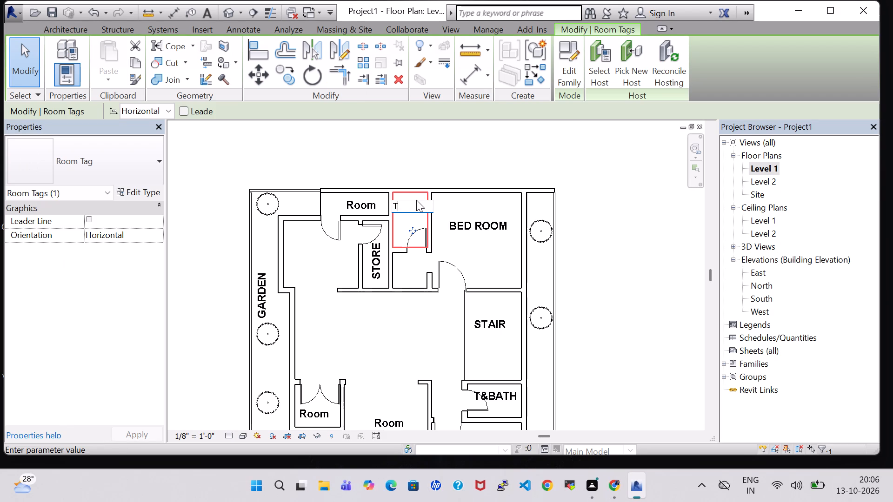
pyautogui.hotkey('shift', '&')
pyautogui.press('space')
pyautogui.write('BAT')
pyautogui.press('h')
pyautogui.press('Return')
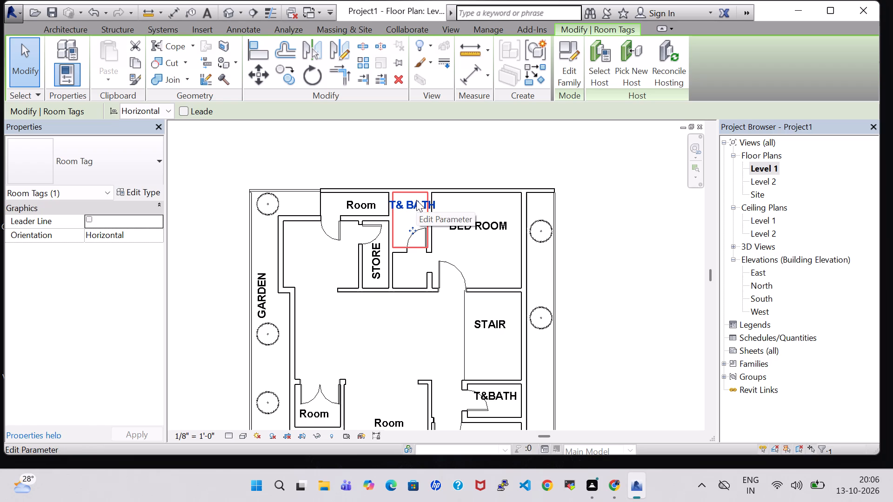
pyautogui.press('space')
pyautogui.press('space')
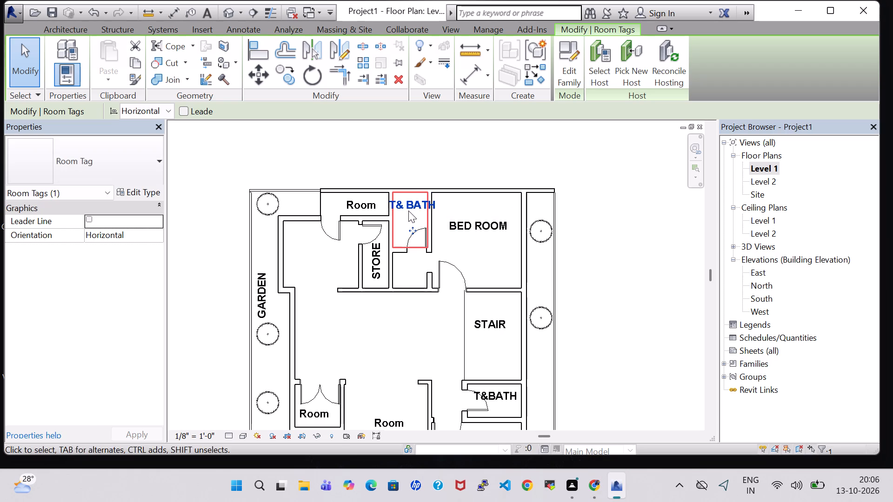
pyautogui.click(408, 204)
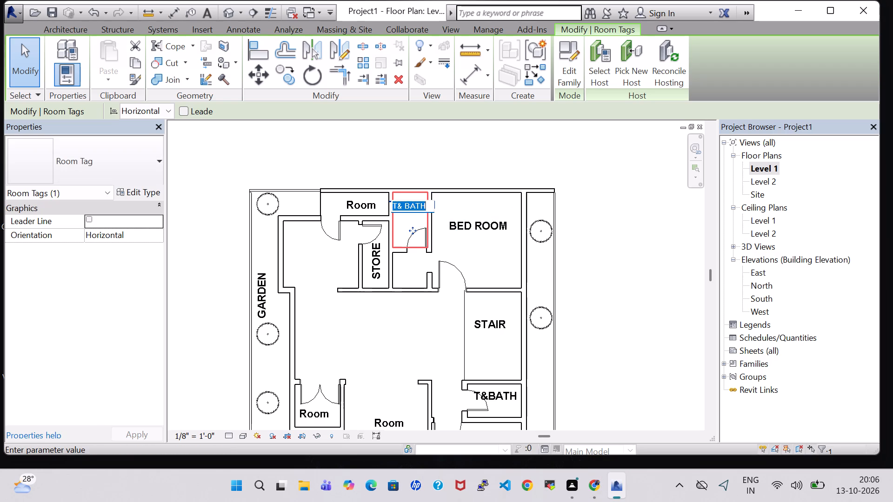
pyautogui.click(407, 209)
pyautogui.press('BackSpace')
pyautogui.press('Return')
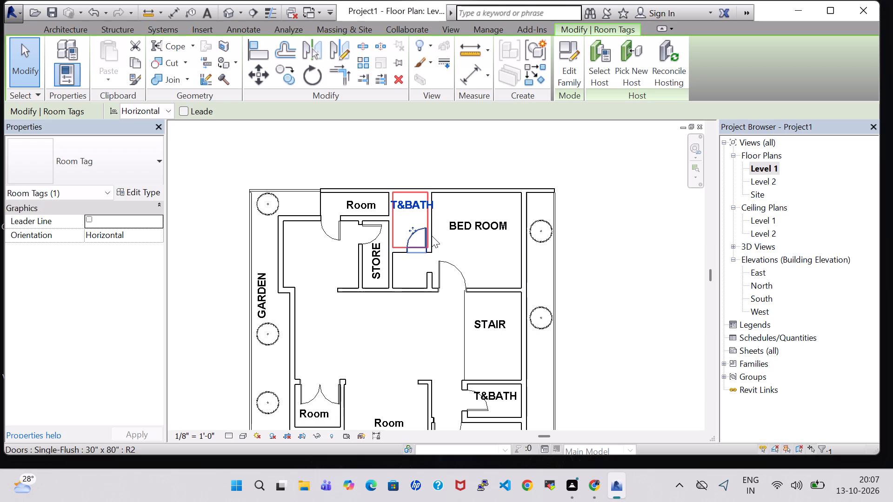
# Set the north T&BATH tag, beside the northeast bedroom, to vertical orientation and nudge it slightly south.
pyautogui.press('space')
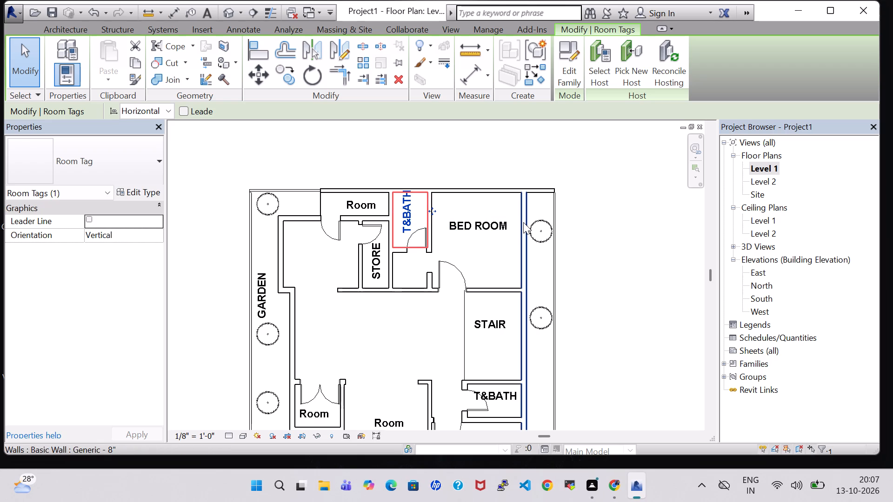
pyautogui.press('Down')
pyautogui.press('Down')
pyautogui.press('Down')
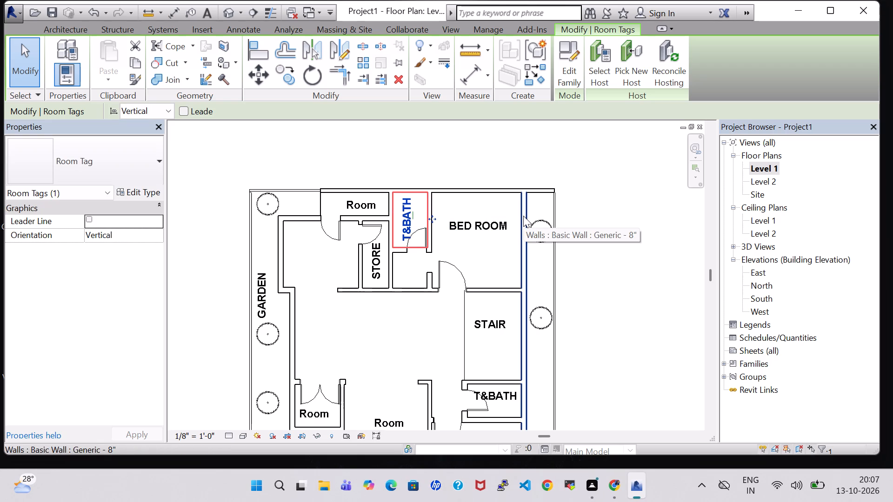
pyautogui.press('space')
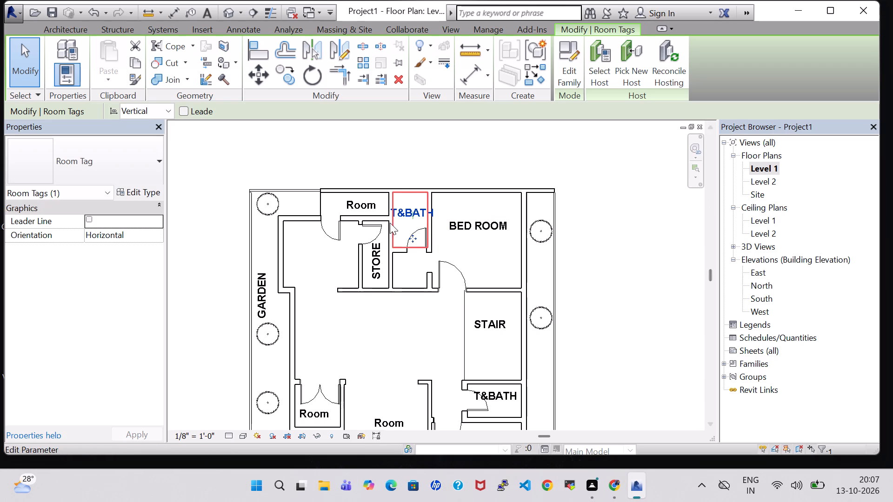
pyautogui.press('space')
pyautogui.click(624, 229)
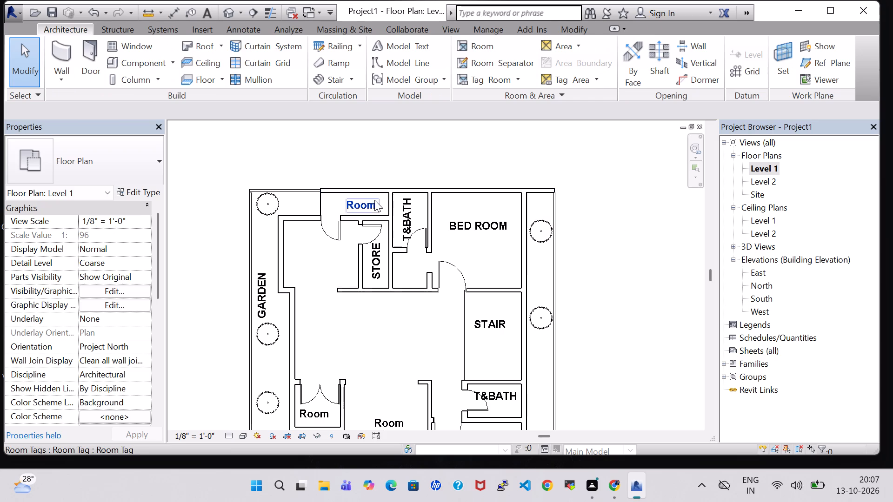
# Shorten the north T&BATH room's name to BATH, set its tag horizontal and nudge it slightly west.
pyautogui.click(368, 200)
pyautogui.doubleClick(409, 216)
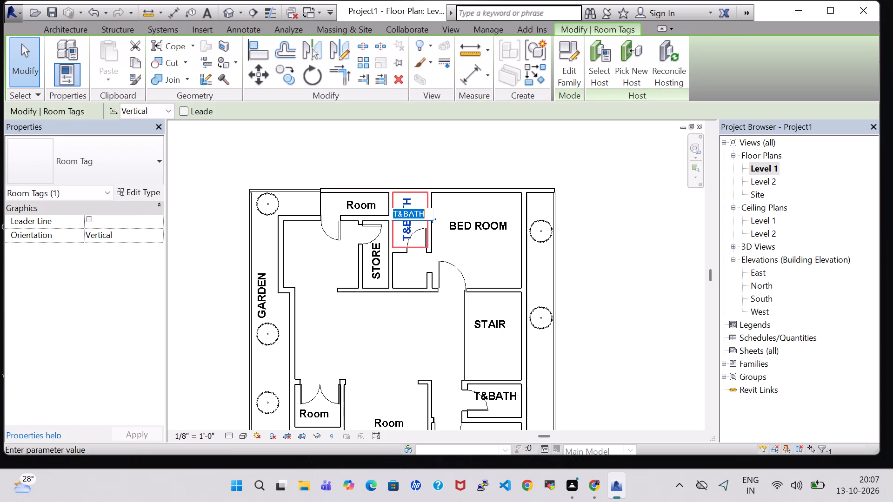
pyautogui.click(404, 216)
pyautogui.press('BackSpace')
pyautogui.press('BackSpace')
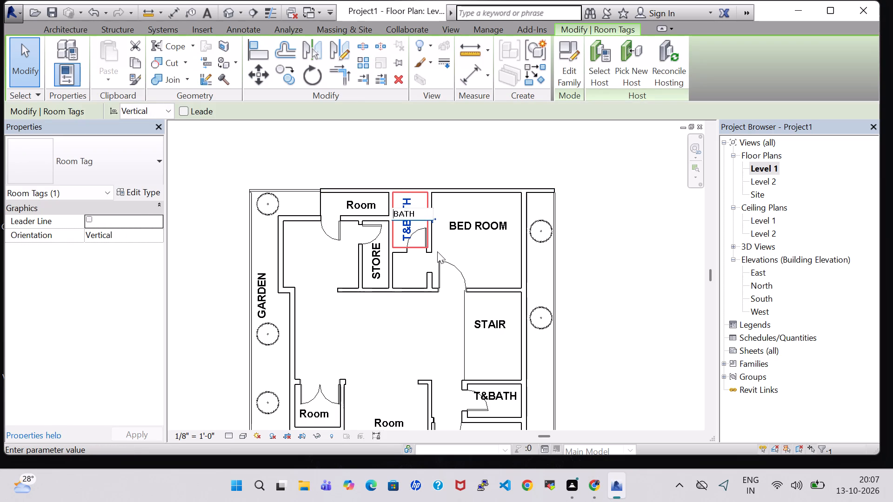
pyautogui.press('Return')
pyautogui.press('space')
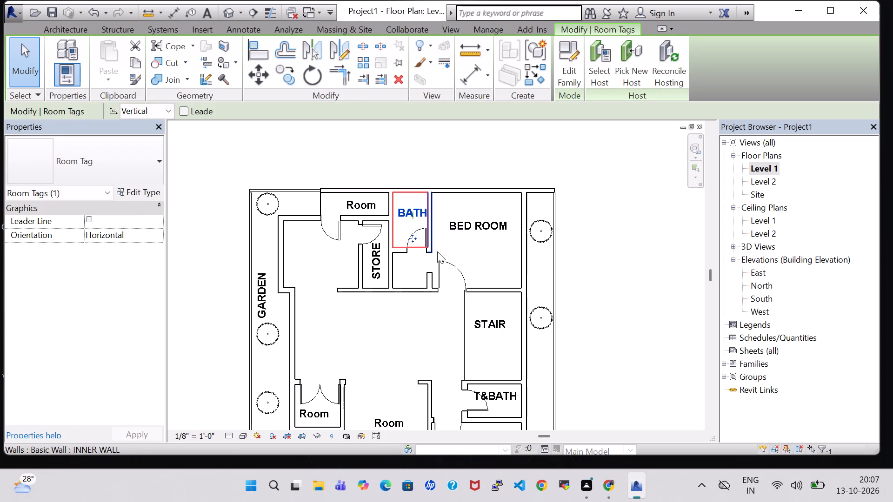
pyautogui.press('Left')
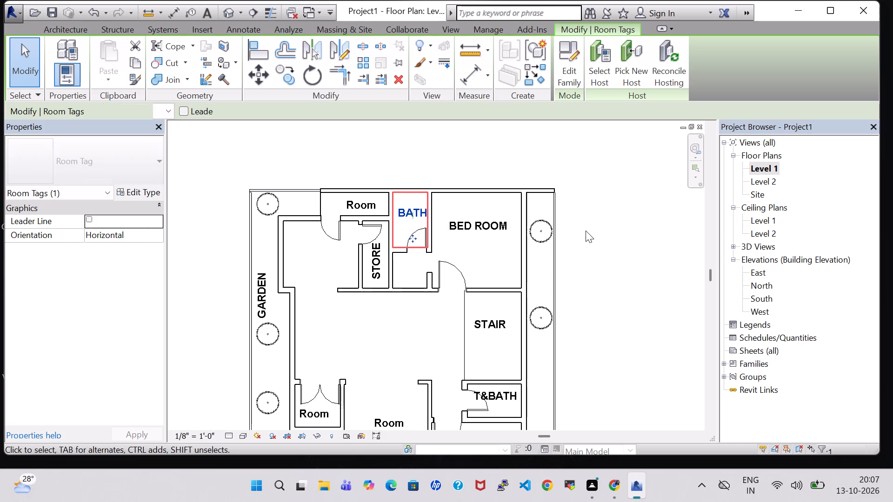
pyautogui.click(583, 236)
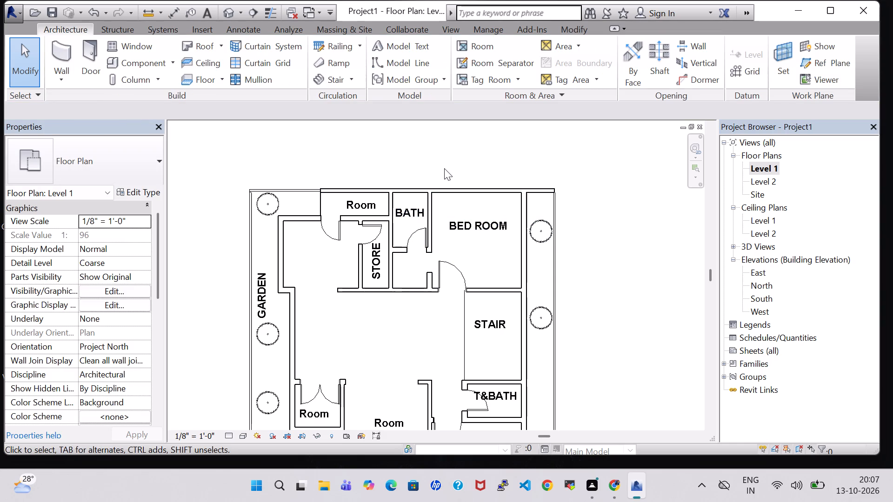
# Rename the room along the north wall, west of the BATH room, as Utility.
pyautogui.doubleClick(354, 205)
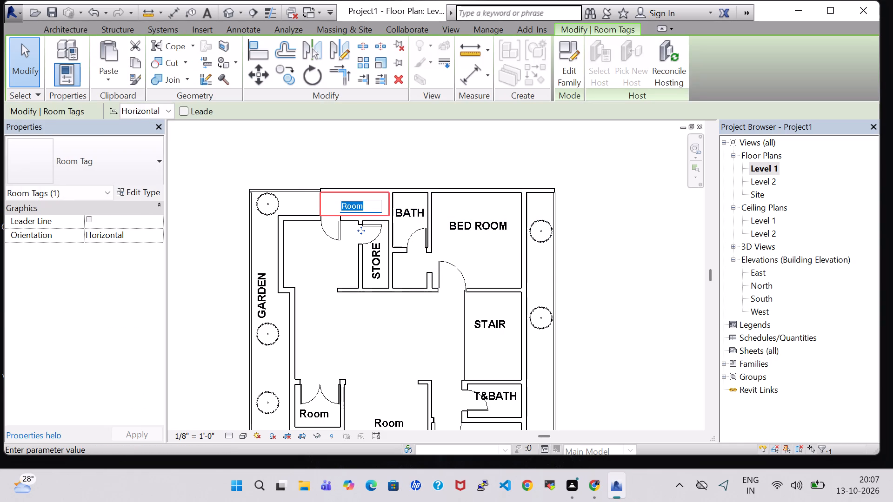
pyautogui.press('BackSpace')
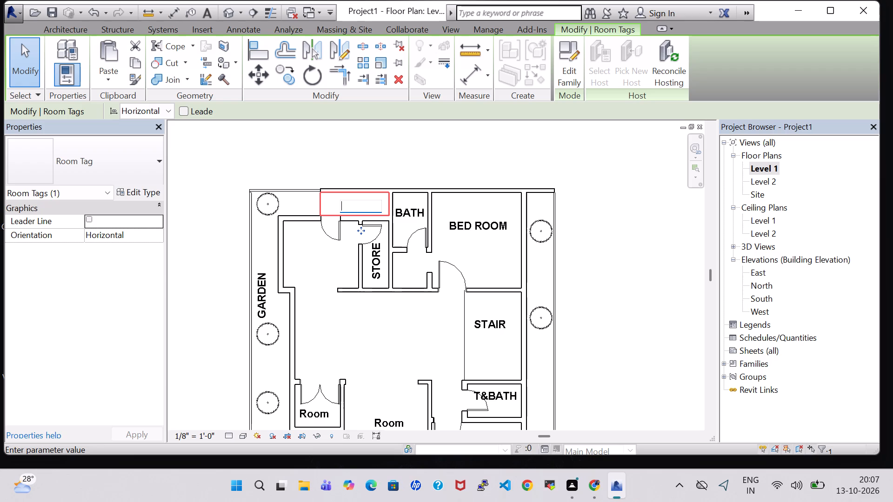
pyautogui.press('u')
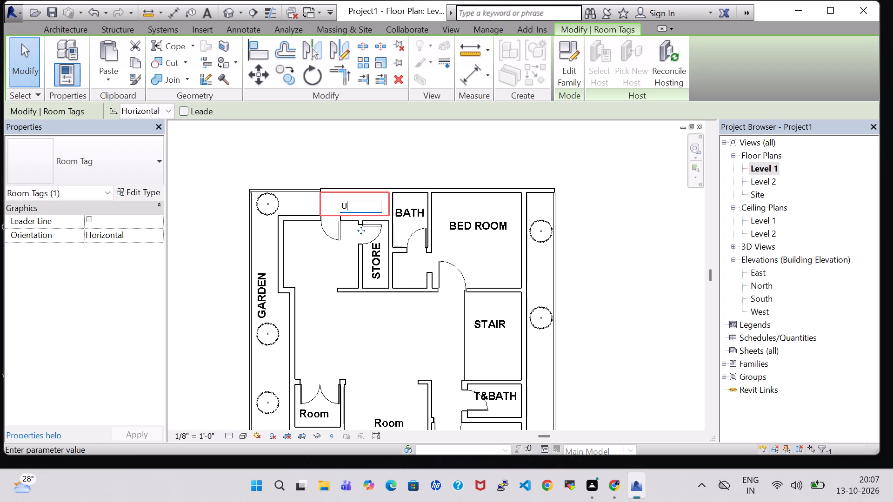
pyautogui.write('lity')
pyautogui.press('Return')
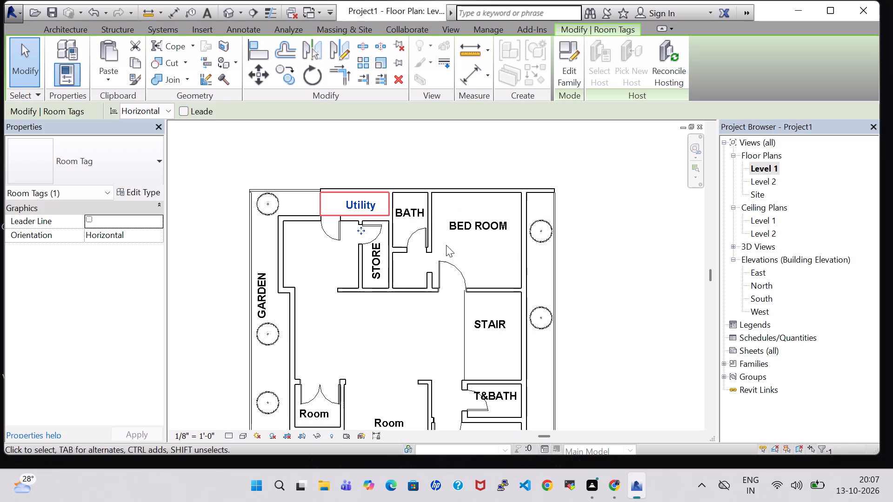
# Rename the BATH room between Utility and the northeast bedroom as t&bath, in lowercase.
pyautogui.doubleClick(406, 217)
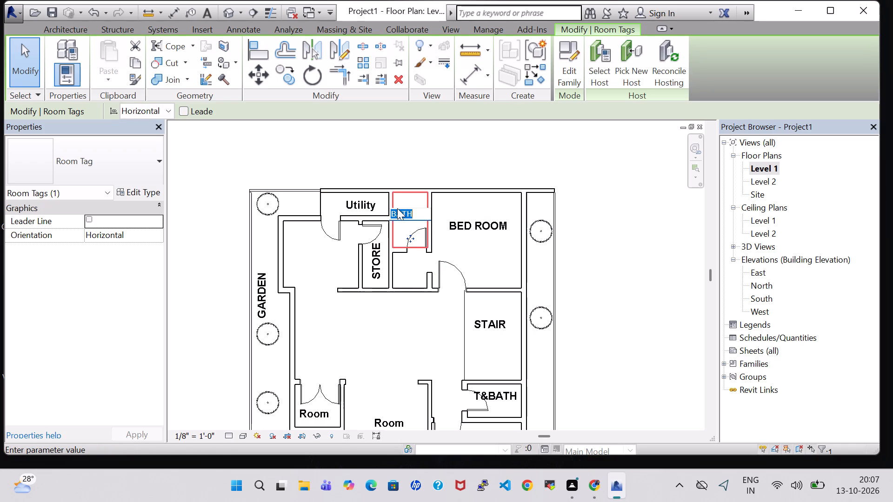
pyautogui.click(413, 214)
pyautogui.press('BackSpace')
pyautogui.press('BackSpace')
pyautogui.press('BackSpace')
pyautogui.press('BackSpace')
pyautogui.press('t')
pyautogui.hotkey('shift', '&')
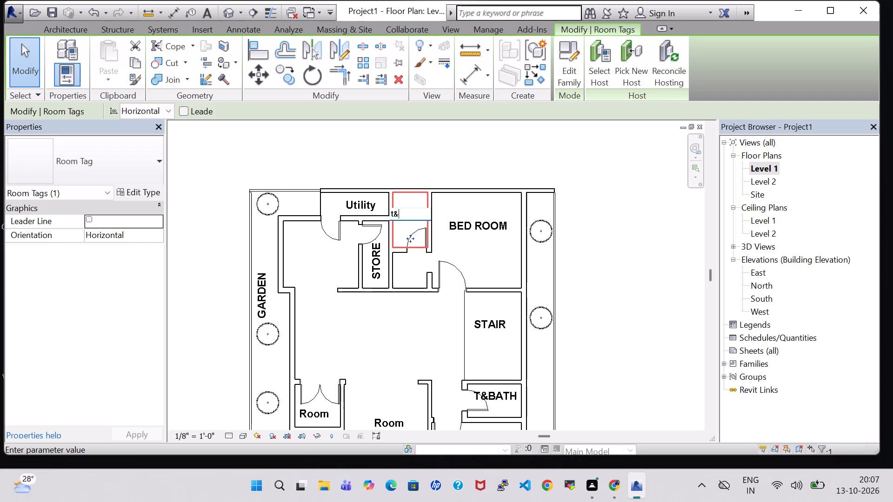
pyautogui.write('bath')
pyautogui.press('Return')
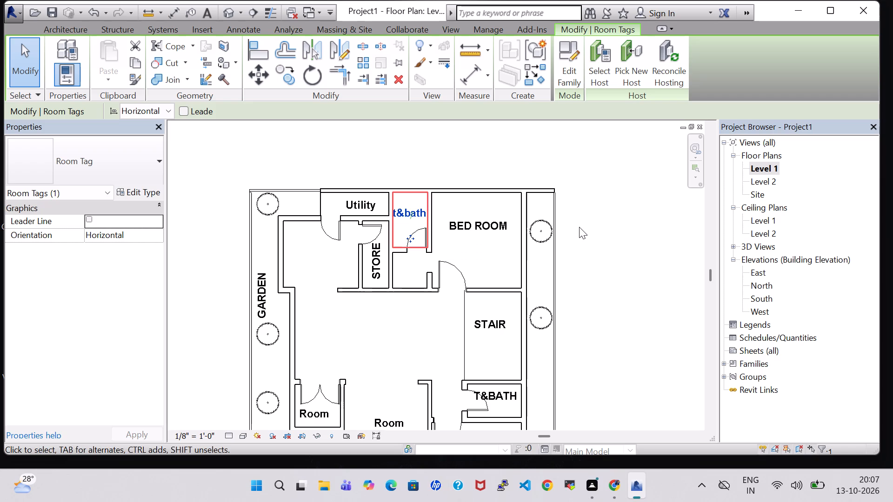
pyautogui.press('Right')
pyautogui.press('Left')
pyautogui.click(640, 246)
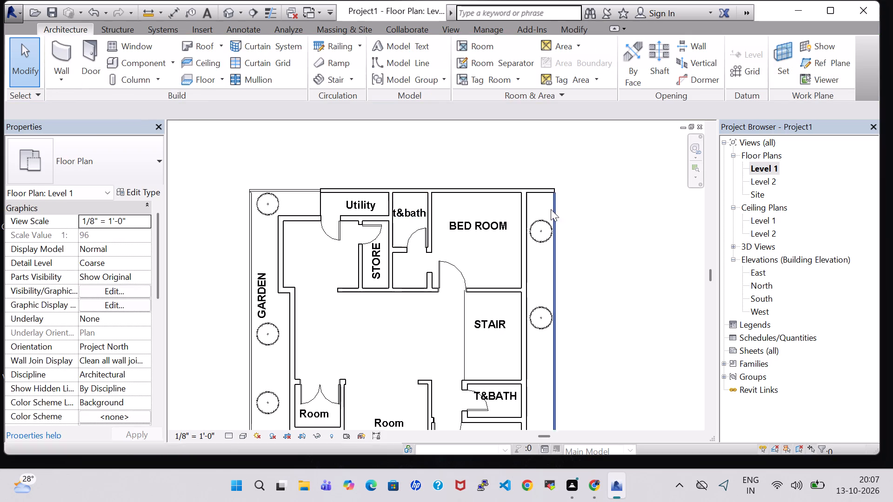
# Capitalize the first letter of the t&bath room's name so it reads T&bath.
pyautogui.doubleClick(410, 216)
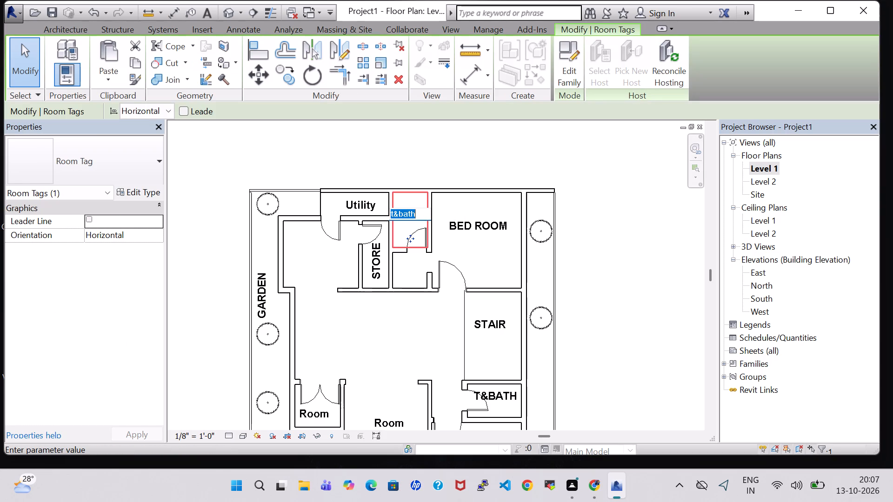
pyautogui.click(393, 215)
pyautogui.press('BackSpace')
pyautogui.press('Return')
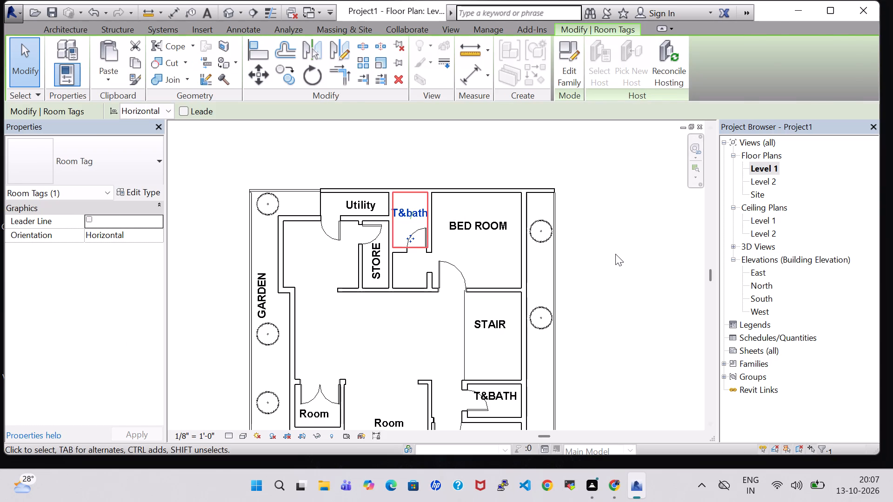
pyautogui.click(615, 254)
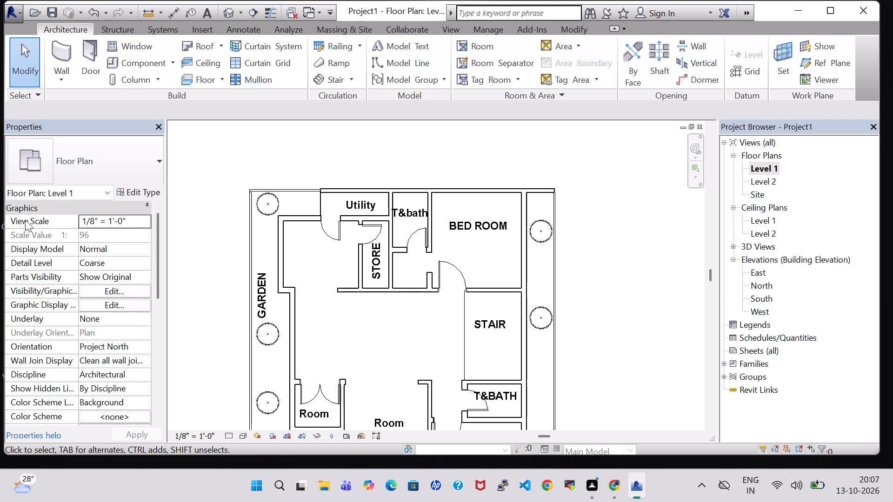
# Place a room with a horizontal tag in the small alcove south of T&bath, between STORE and the bedroom.
pyautogui.click(467, 43)
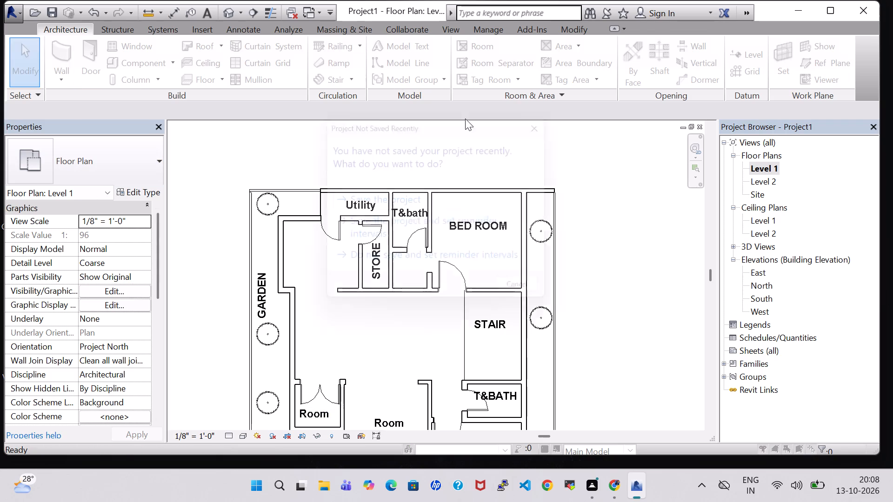
pyautogui.click(562, 114)
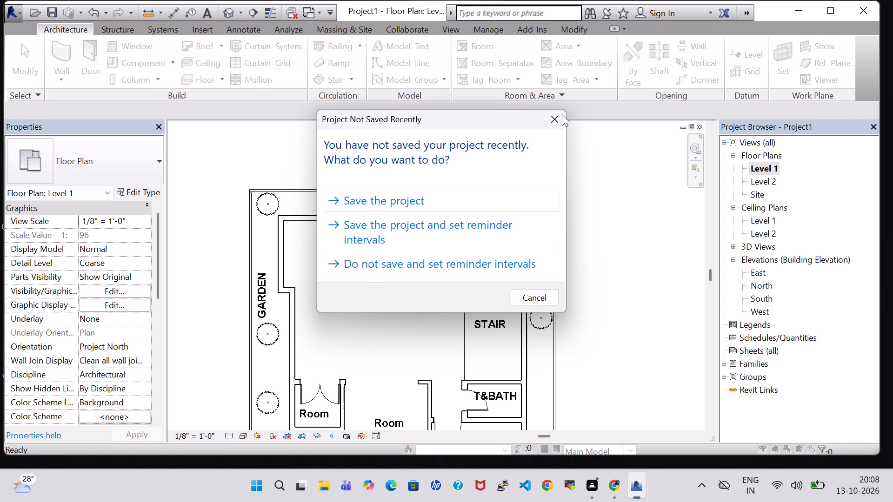
pyautogui.scroll(5, 406, 250)
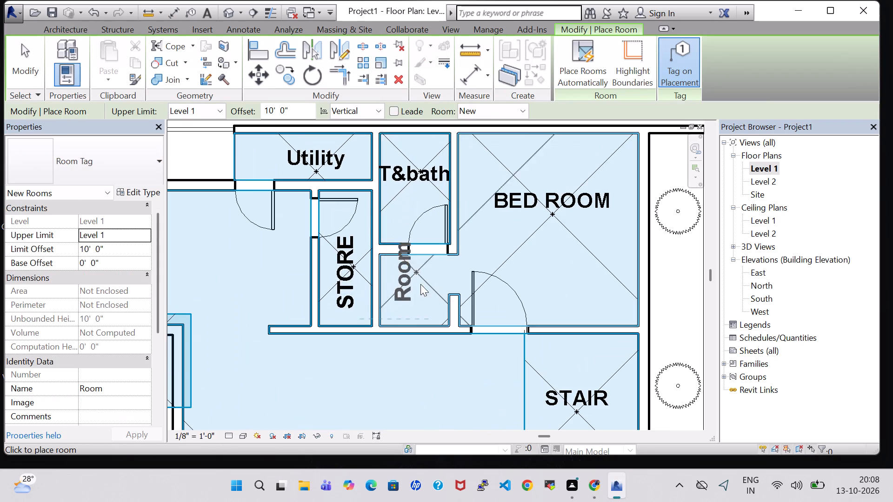
pyautogui.press('space')
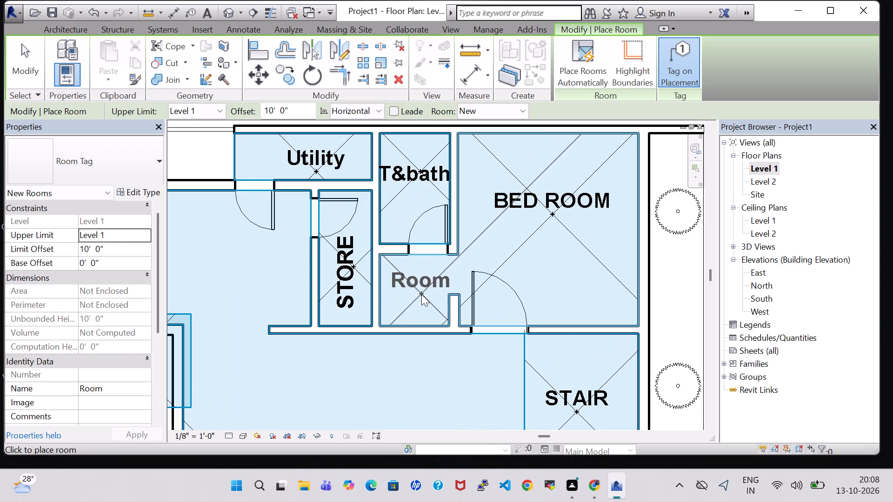
pyautogui.click(417, 297)
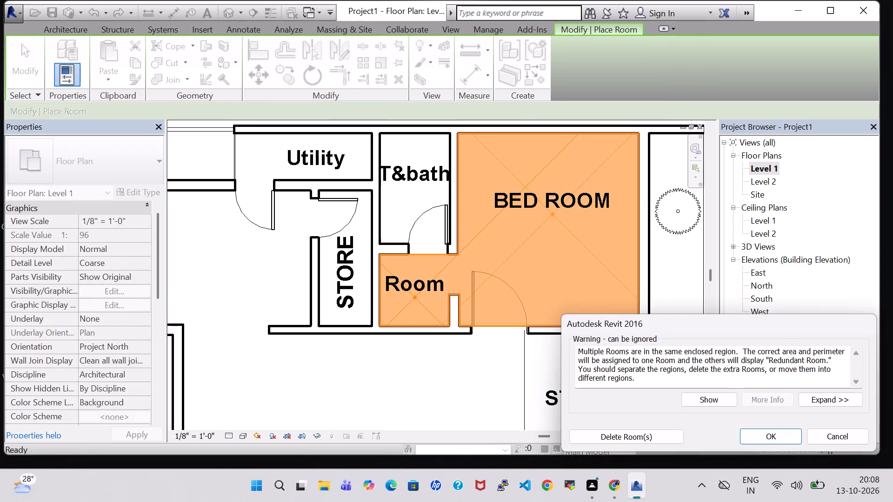
pyautogui.click(781, 438)
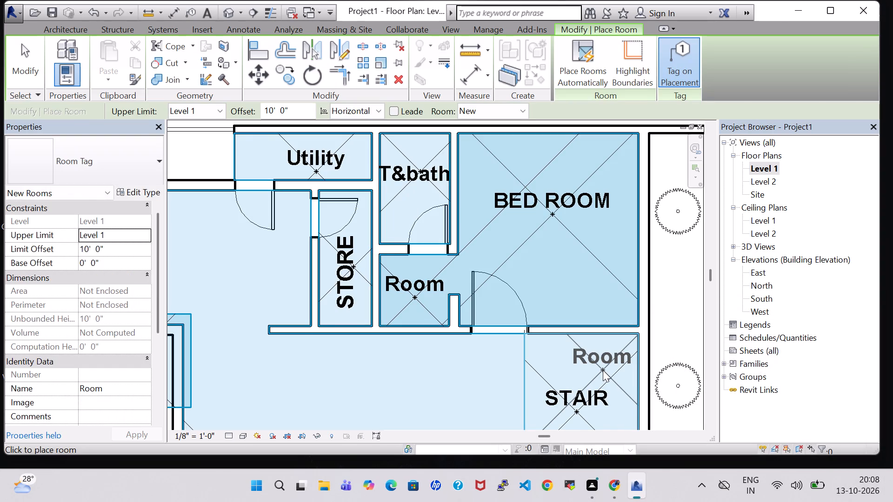
pyautogui.press('Escape')
pyautogui.press('Escape')
# Rename the new alcove room south of T&bath as Dresser and nudge its tag slightly east.
pyautogui.doubleClick(421, 288)
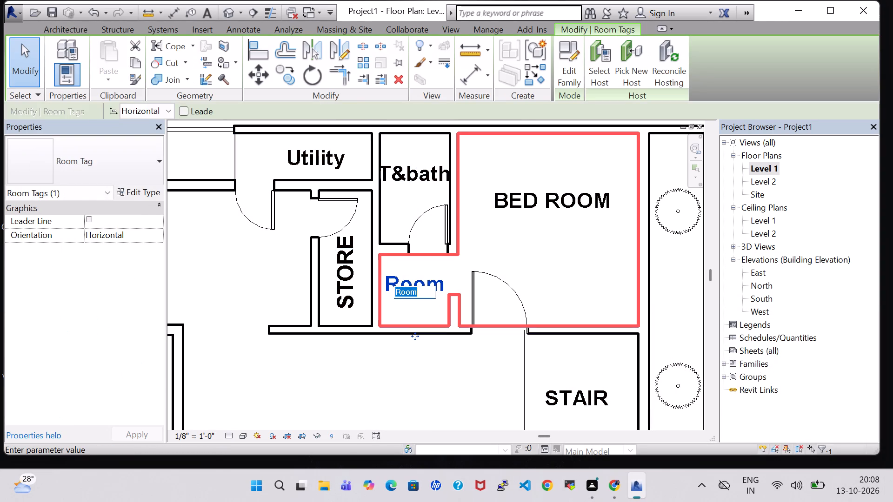
pyautogui.press('BackSpace')
pyautogui.press('d')
pyautogui.press('Return')
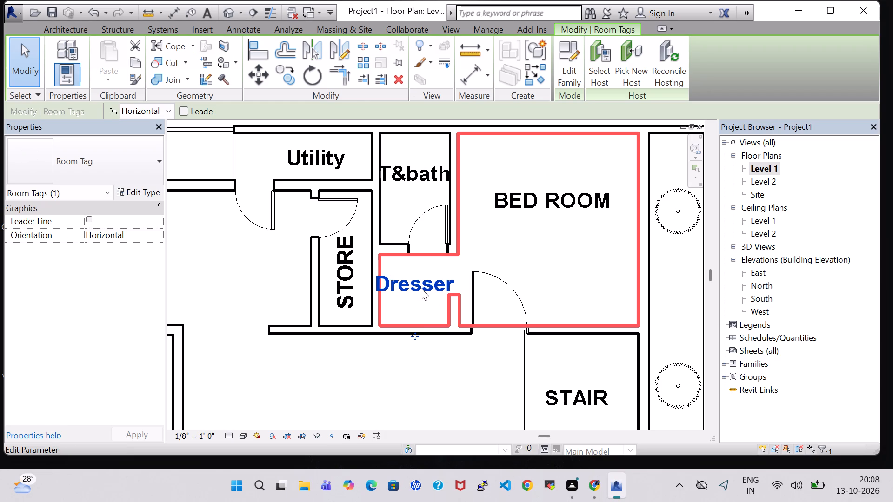
pyautogui.press('Right')
pyautogui.press('Right')
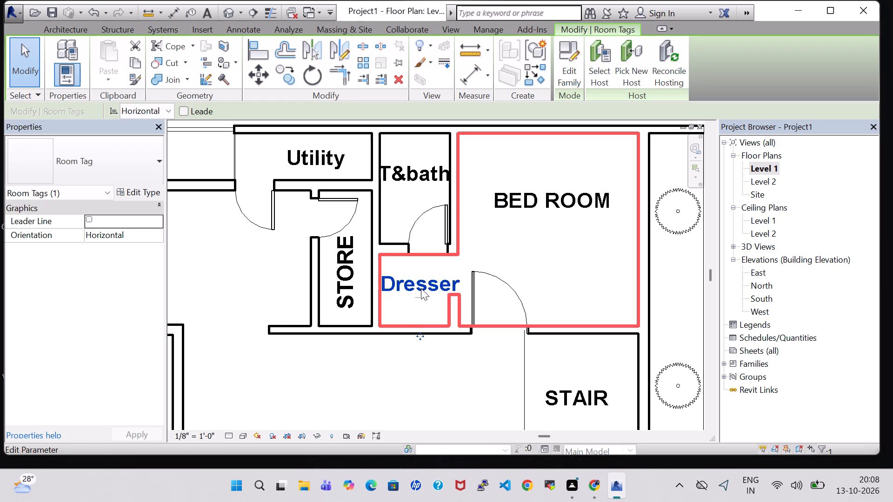
pyautogui.scroll(-2, 433, 295)
pyautogui.click(669, 311)
pyautogui.scroll(-2, 669, 313)
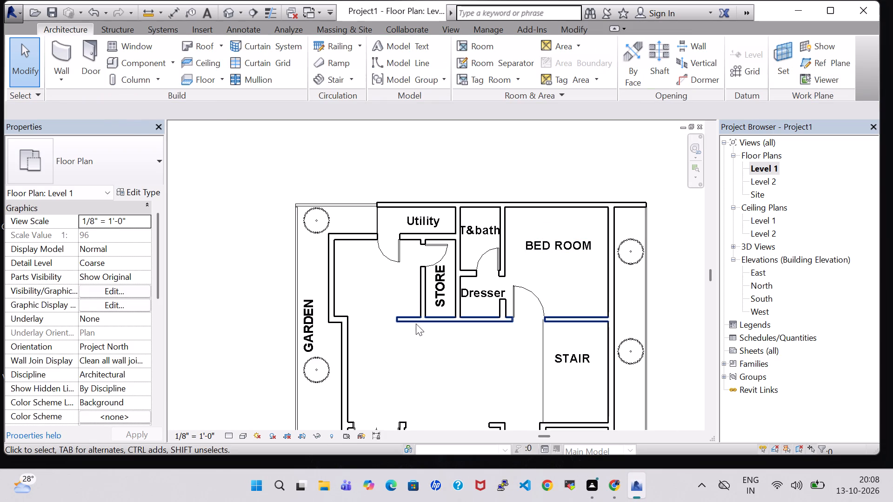
# Place two more rooms with horizontal tags, one south of Utility and west of STORE, one in the central hall west of STAIR.
pyautogui.click(470, 43)
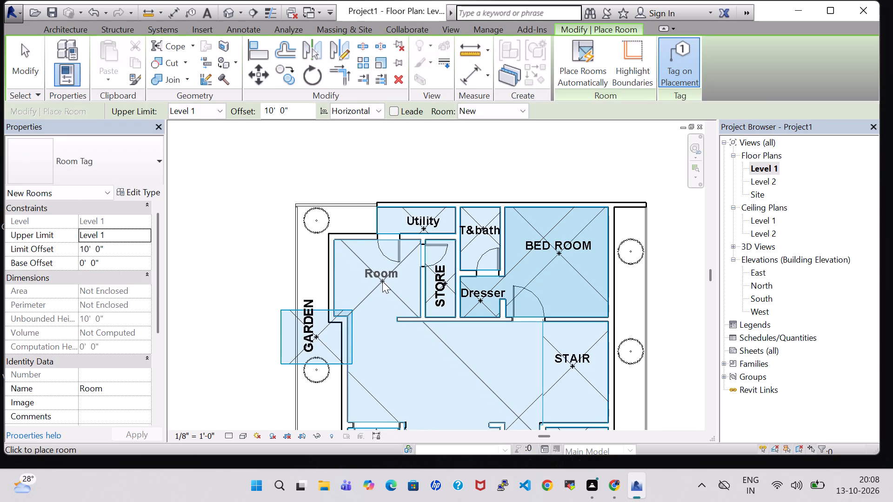
pyautogui.click(382, 281)
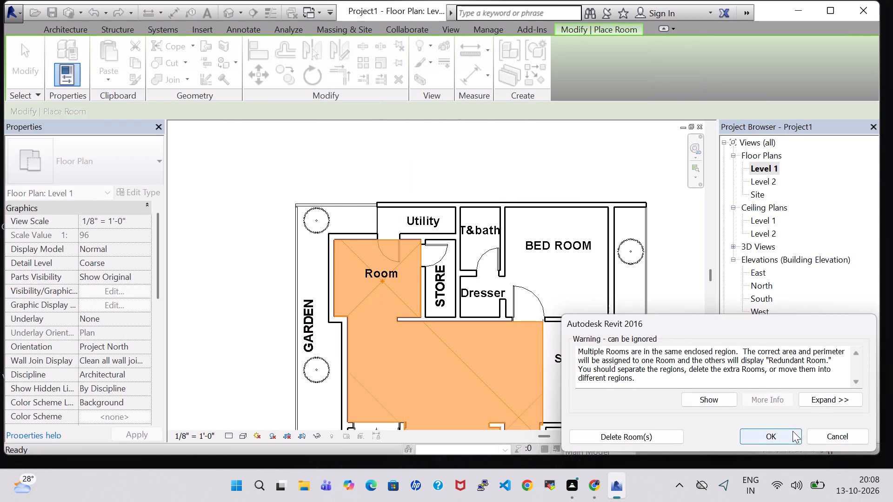
pyautogui.click(793, 431)
pyautogui.moveTo(484, 177); pyautogui.dragTo(455, 105, button='middle')
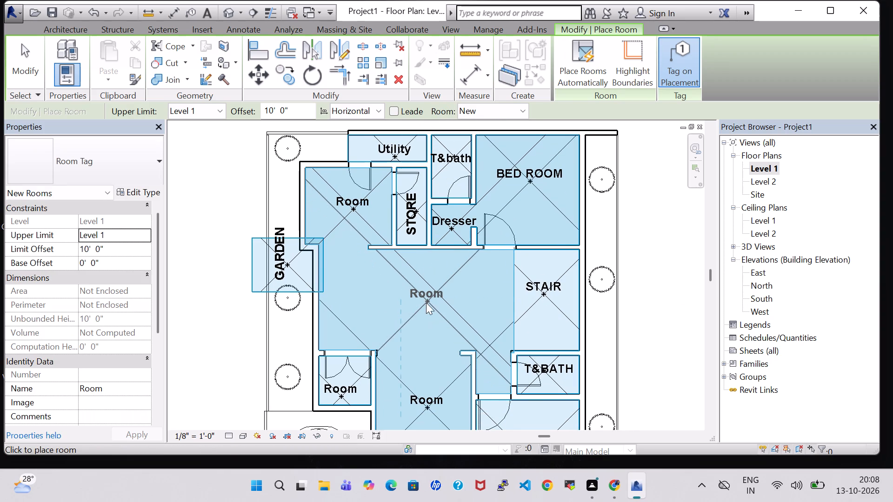
pyautogui.click(427, 321)
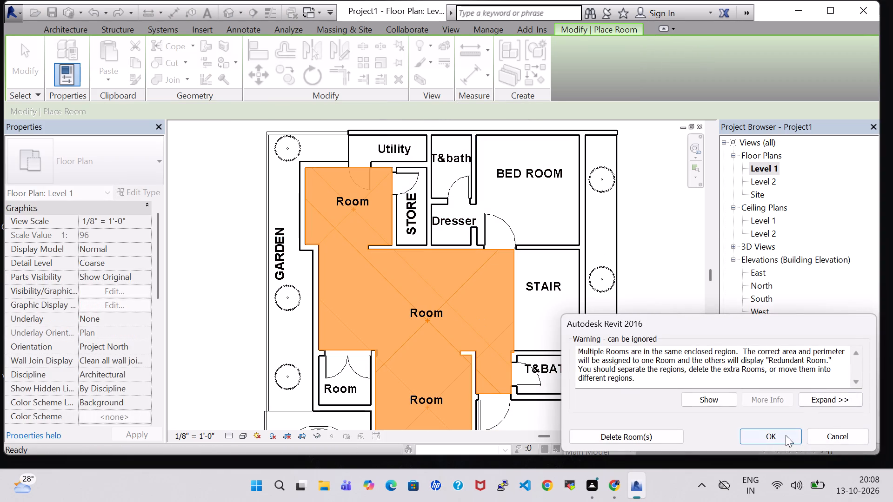
pyautogui.click(785, 433)
pyautogui.scroll(-3, 625, 313)
pyautogui.press('Escape')
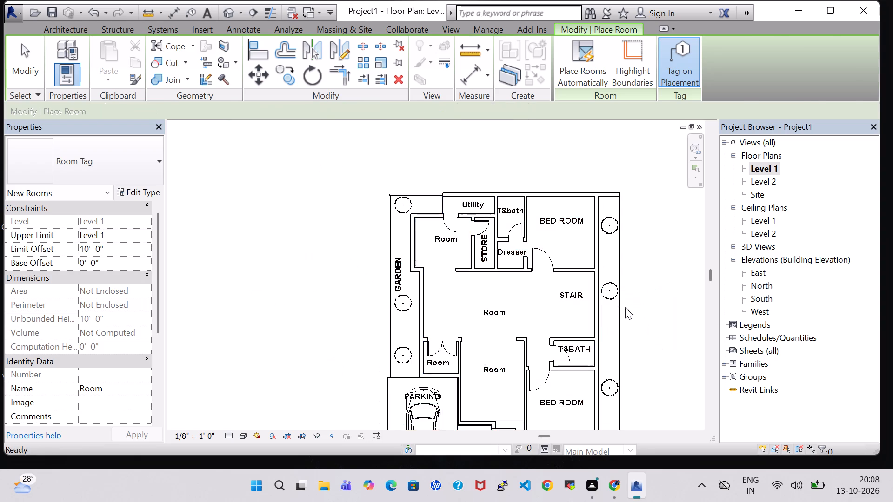
pyautogui.press('Escape')
# Rename the room south of Utility as KITCHEN and nudge its tag slightly west and south.
pyautogui.doubleClick(446, 238)
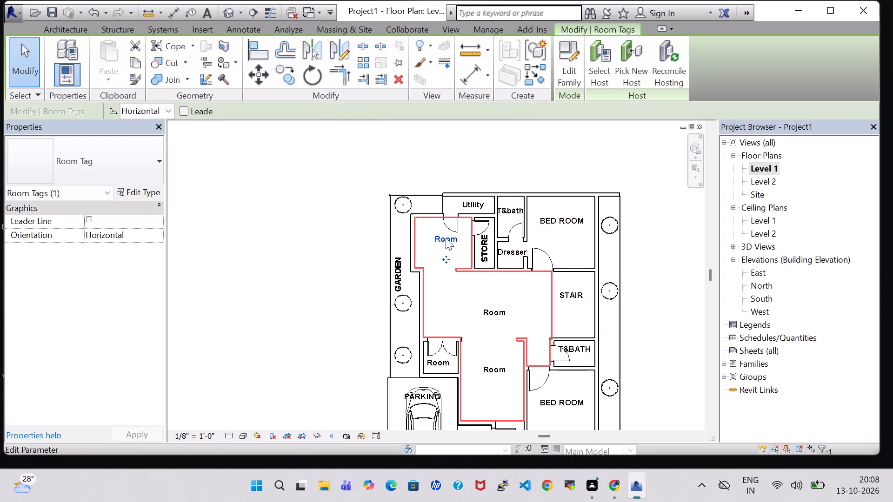
pyautogui.press('BackSpace')
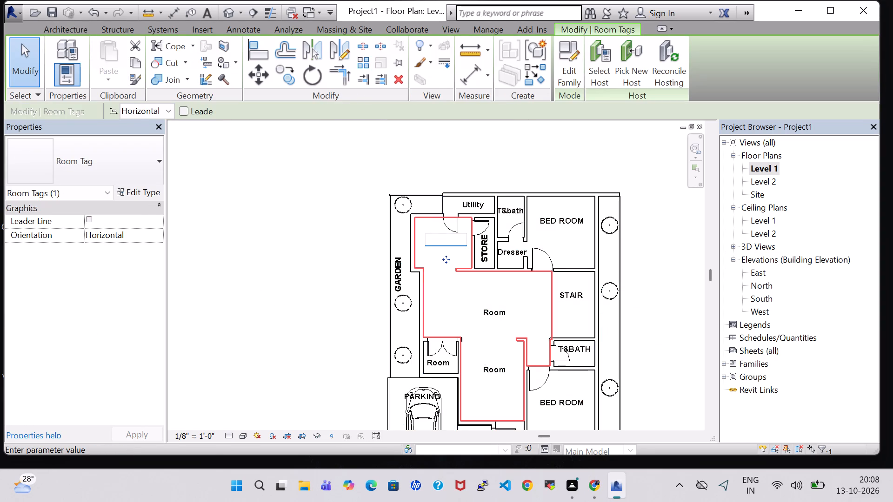
pyautogui.write('KITCHEN')
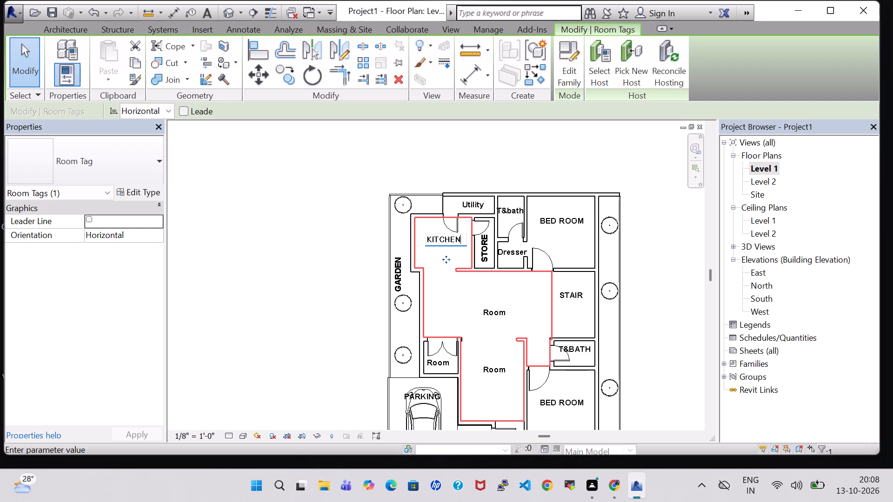
pyautogui.press('Return')
pyautogui.press('Left')
pyautogui.press('Left')
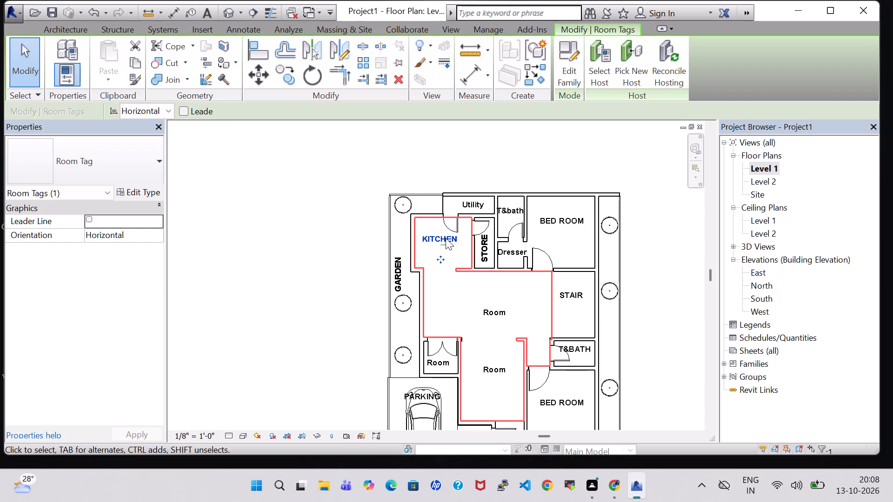
pyautogui.press('Down')
pyautogui.press('Right')
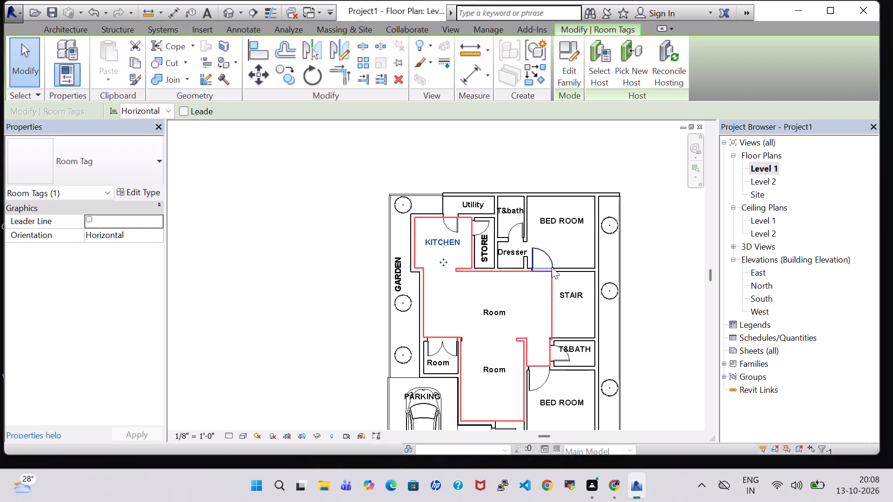
pyautogui.click(643, 274)
# Rename the small double-door room north of PARKING as PRAYER and nudge its tag slightly east.
pyautogui.middleClick(643, 274)
pyautogui.scroll(1, 643, 274)
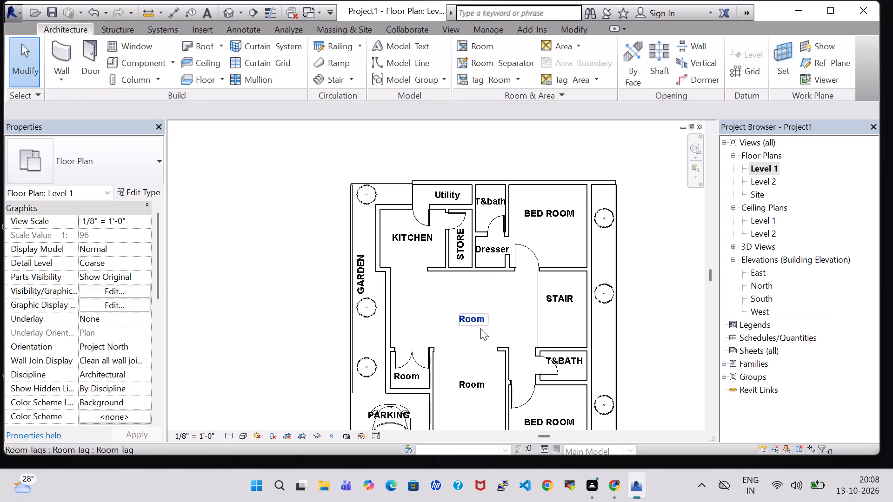
pyautogui.doubleClick(413, 379)
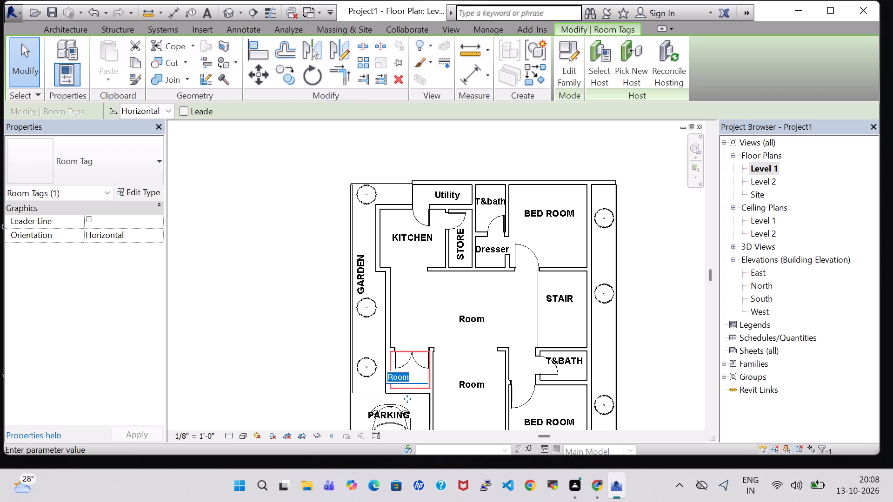
pyautogui.press('BackSpace')
pyautogui.write('PRAYER')
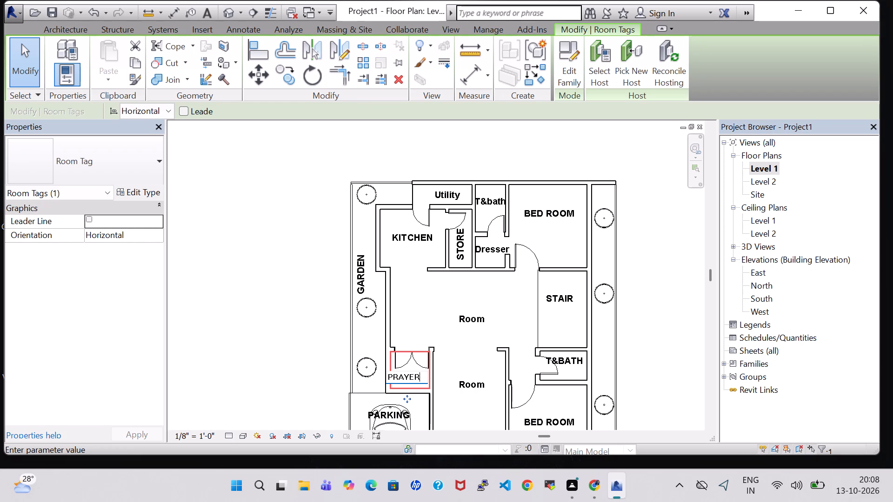
pyautogui.press('Return')
pyautogui.press('Right')
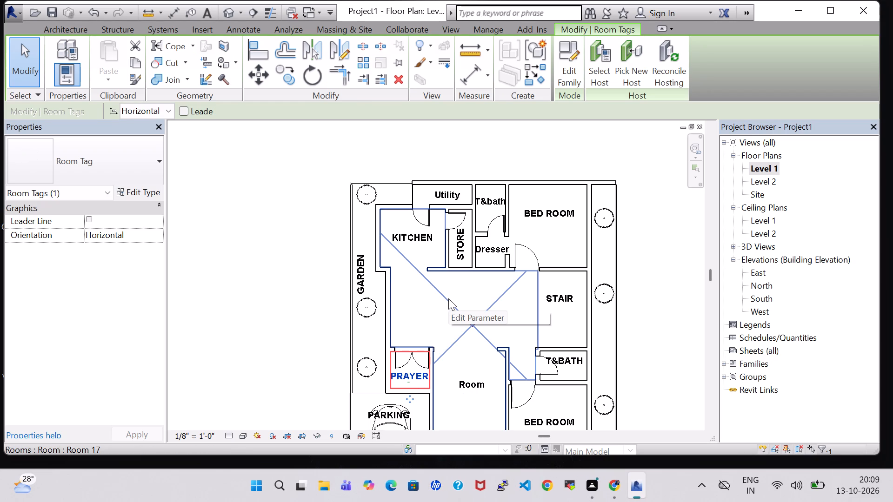
pyautogui.click(301, 299)
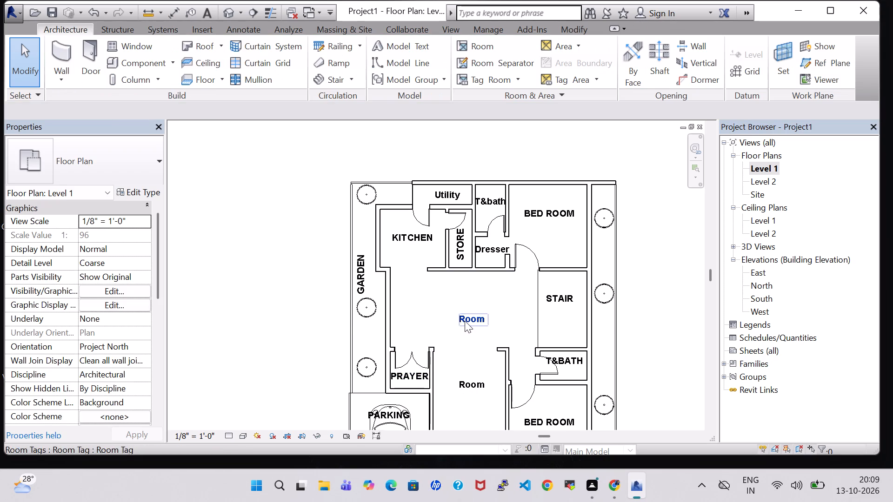
# Rename the central hall room west of STAIR as LIVING/DINNING.
pyautogui.doubleClick(465, 321)
pyautogui.press('BackSpace')
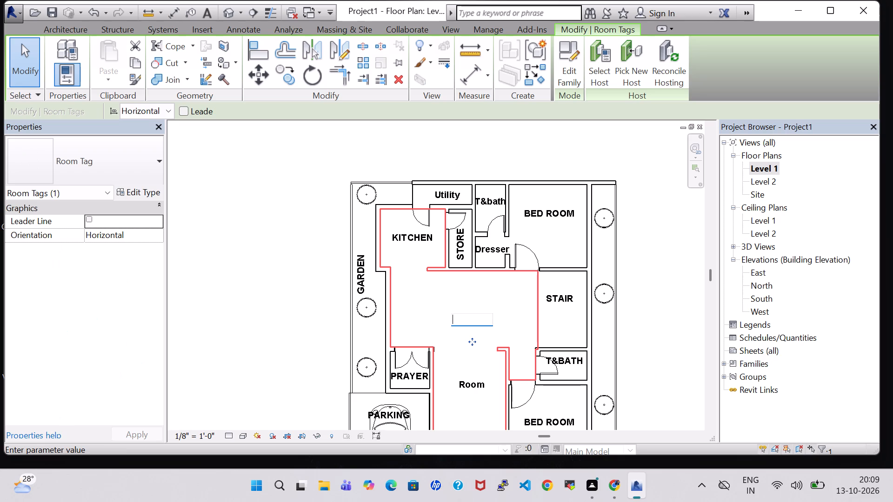
pyautogui.write('LIVING')
pyautogui.write('/DINNING')
pyautogui.press('Return')
# Rename the room south of LIVING/DINNING, between PRAYER and the southeast bedroom, as DRAWING.
pyautogui.scroll(-1, 512, 336)
pyautogui.doubleClick(474, 370)
pyautogui.press('BackSpace')
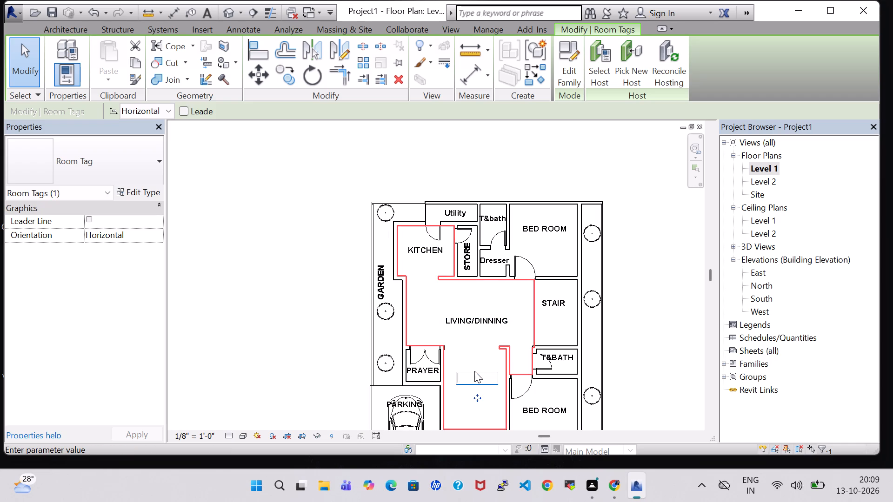
pyautogui.write('DRAWING')
pyautogui.press('Return')
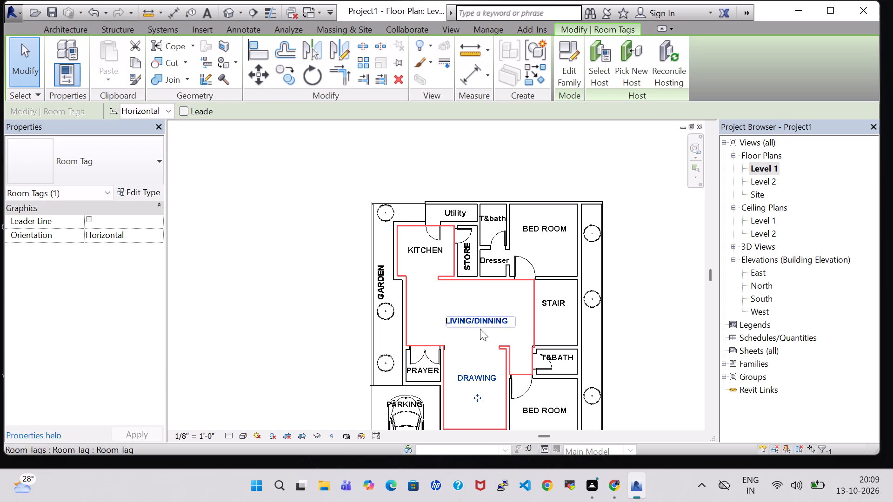
# Review the whole Level 1 plan to check the room names and tag positions.
pyautogui.scroll(-2, 480, 336)
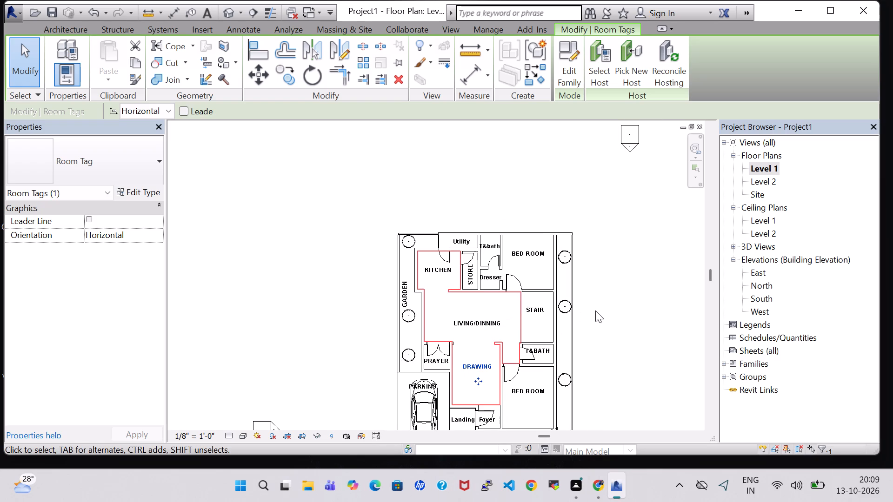
pyautogui.scroll(-1, 595, 309)
pyautogui.moveTo(595, 324); pyautogui.dragTo(537, 303, button='middle')
pyautogui.scroll(2, 540, 301)
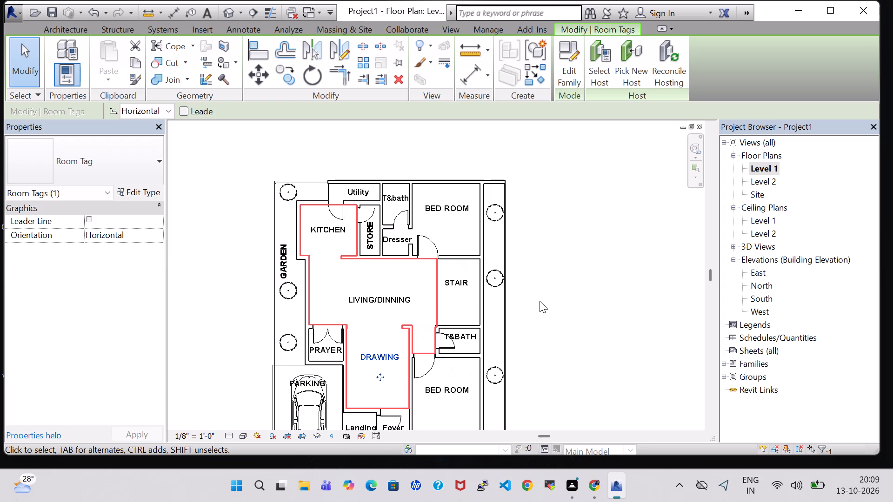
pyautogui.scroll(2, 540, 301)
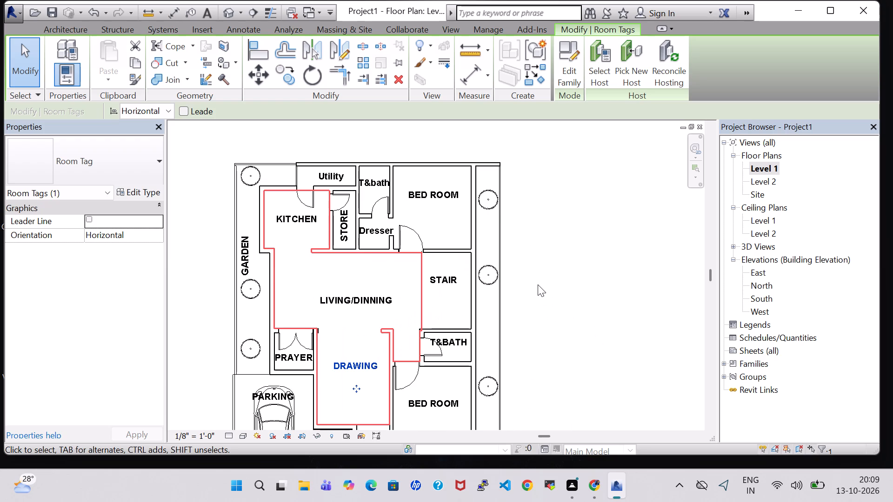
pyautogui.scroll(-1, 538, 284)
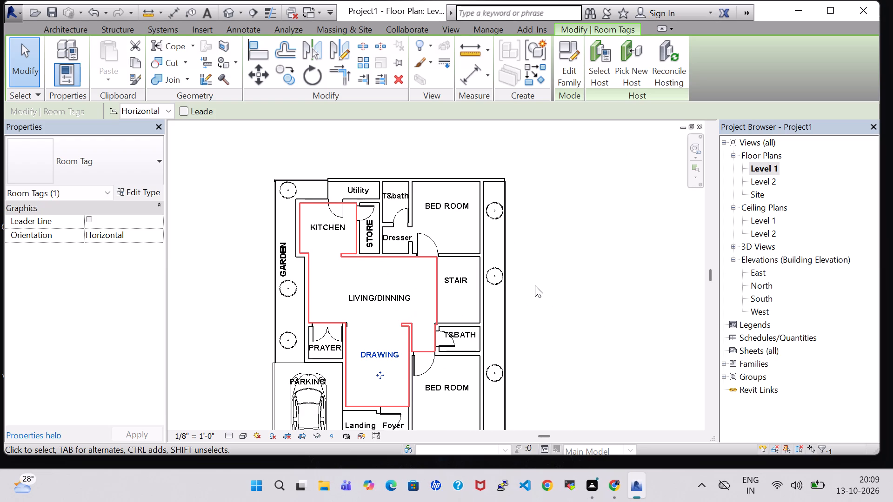
pyautogui.scroll(-1, 535, 285)
pyautogui.moveTo(535, 285); pyautogui.dragTo(535, 270, button='middle')
pyautogui.click(566, 264)
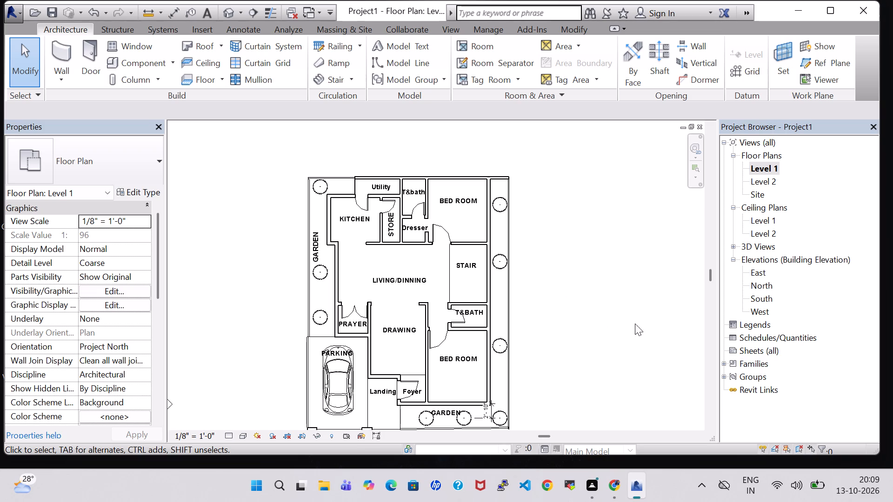
pyautogui.moveTo(613, 201); pyautogui.dragTo(567, 184, button='middle')
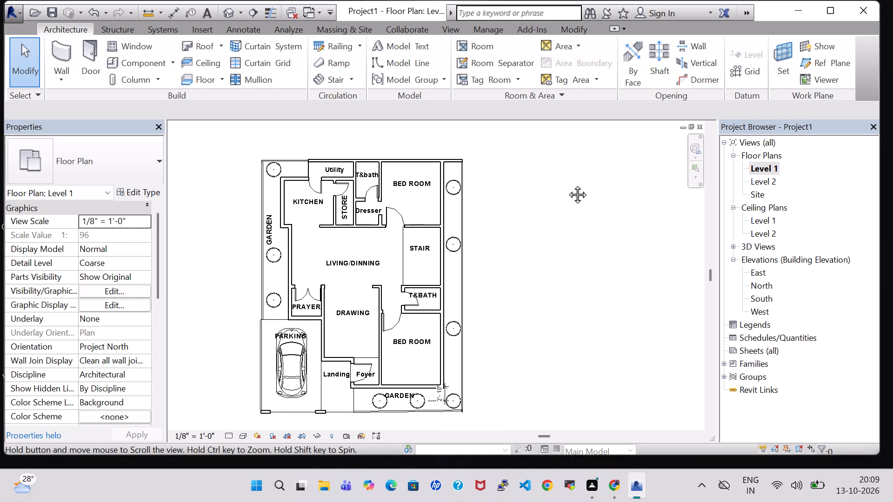
pyautogui.moveTo(567, 184); pyautogui.dragTo(584, 184, button='middle')
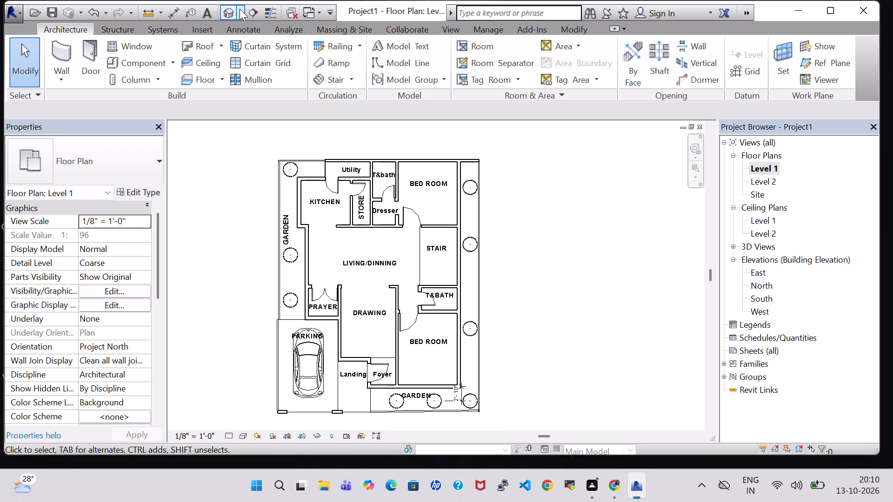
# In the 3D view, assign Brick, Soldier Course as the structure layer material of the INNER WALL type.
pyautogui.click(229, 9)
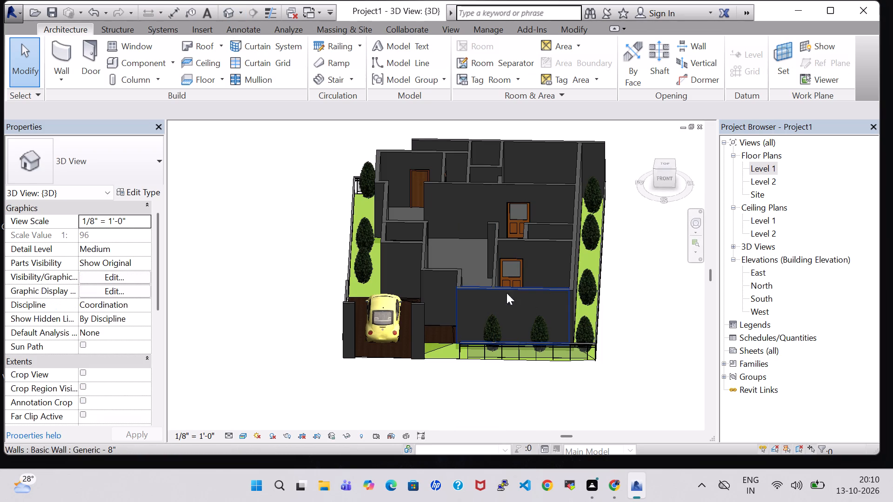
pyautogui.click(496, 241)
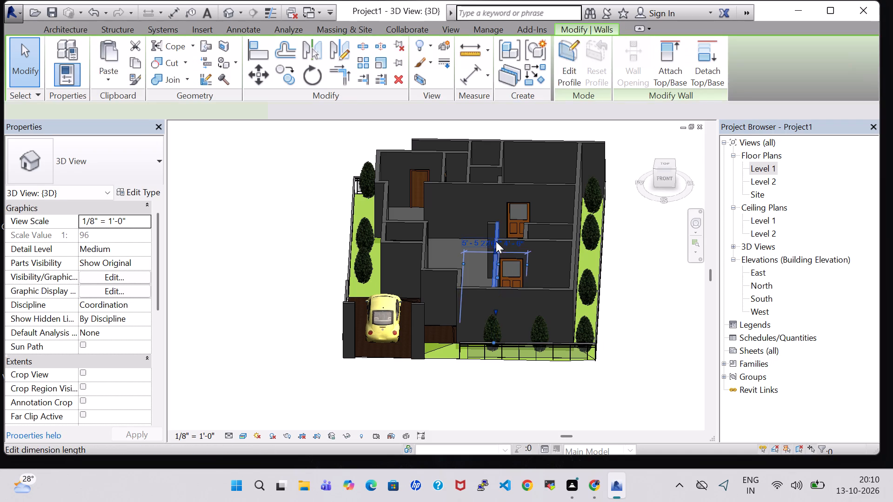
pyautogui.click(124, 190)
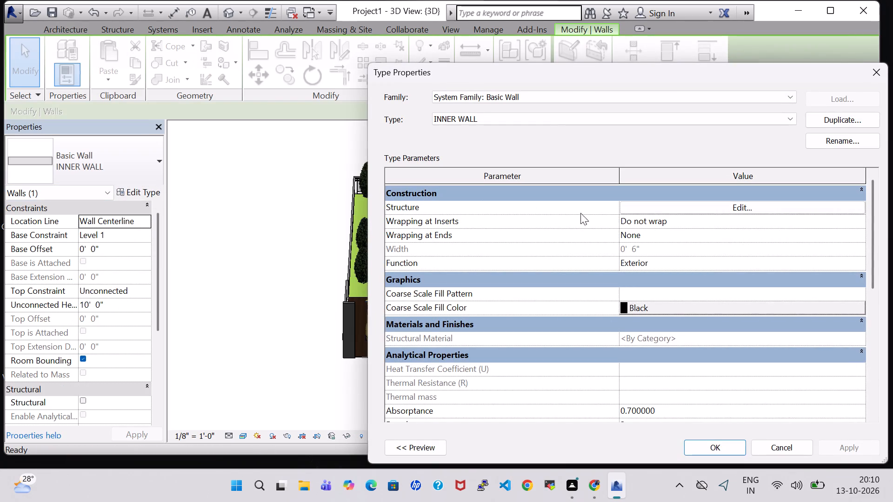
pyautogui.click(747, 210)
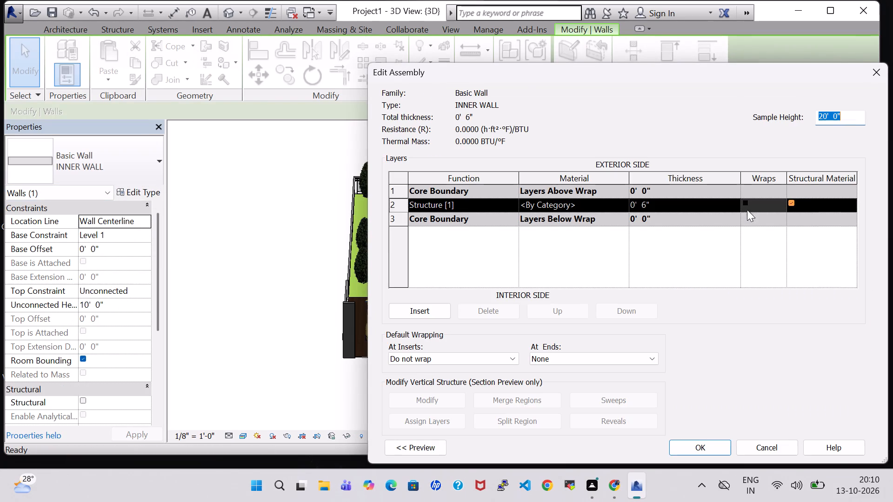
pyautogui.click(621, 204)
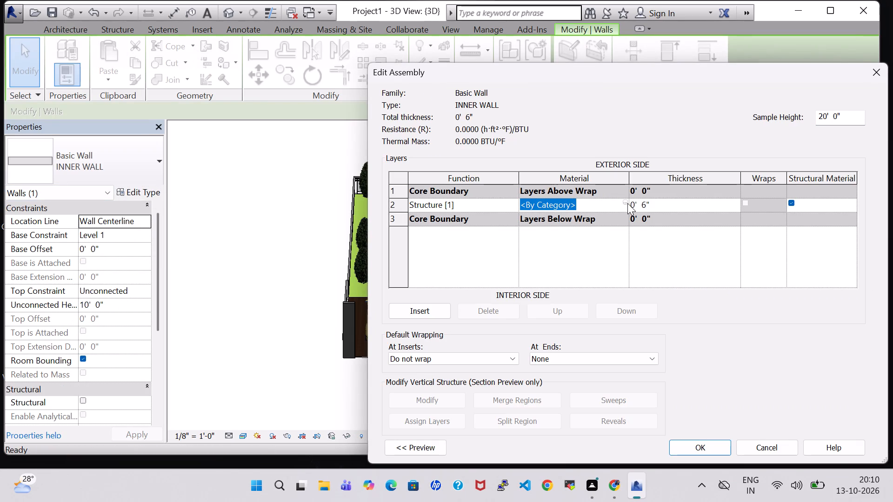
pyautogui.click(627, 203)
pyautogui.scroll(-3, 197, 310)
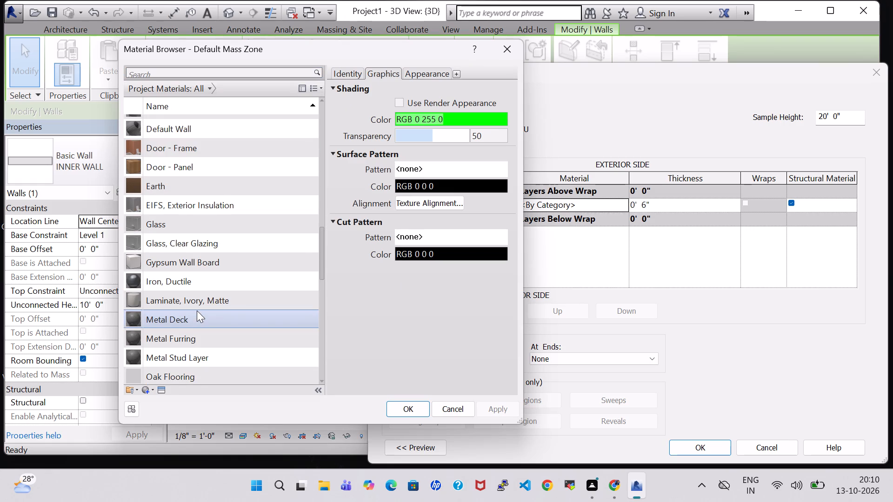
pyautogui.scroll(-7, 197, 310)
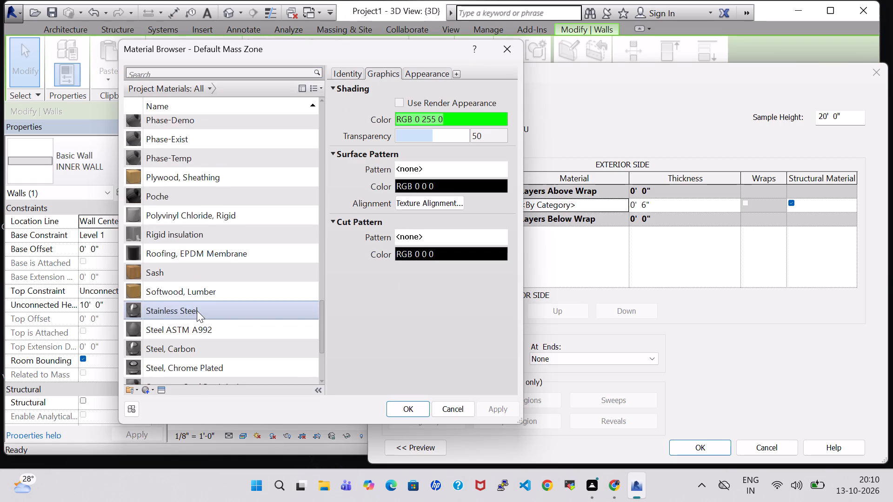
pyautogui.scroll(18, 197, 310)
pyautogui.scroll(5, 197, 306)
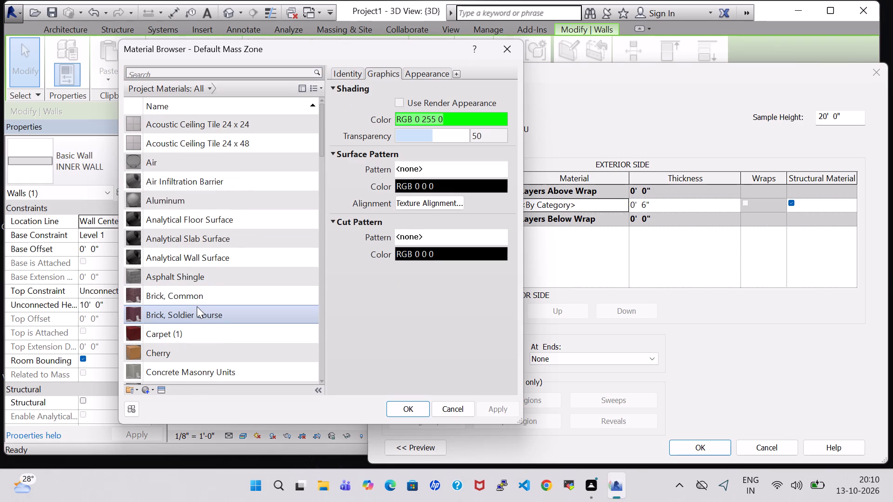
pyautogui.scroll(7, 197, 306)
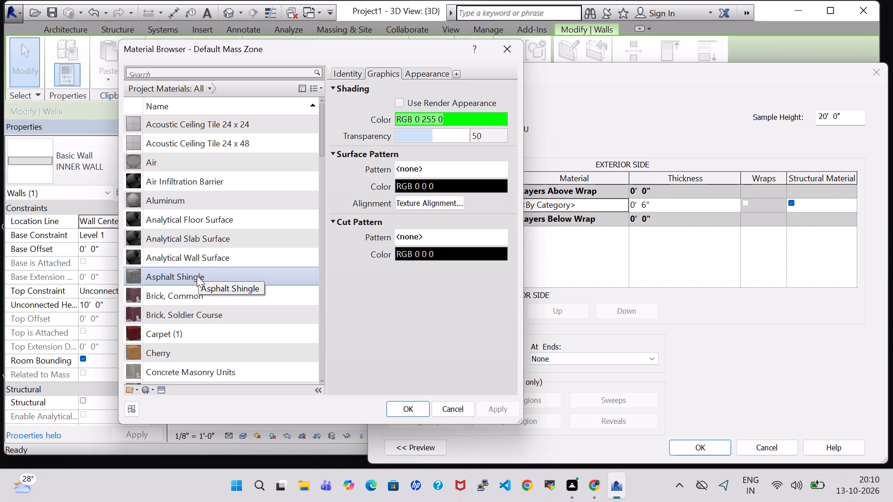
pyautogui.click(197, 296)
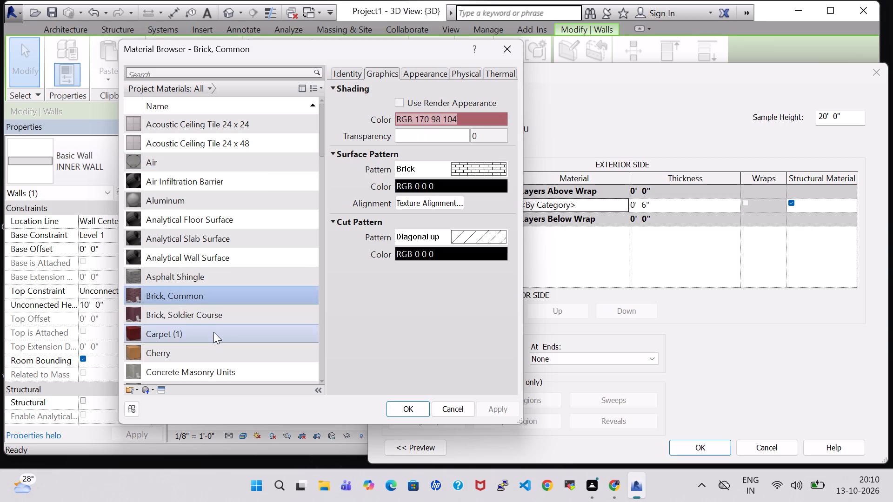
pyautogui.click(213, 317)
pyautogui.click(401, 403)
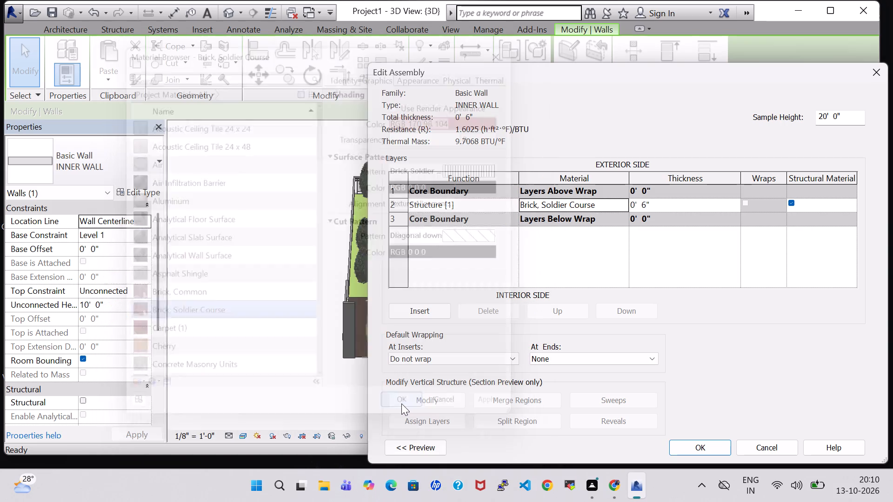
pyautogui.click(703, 445)
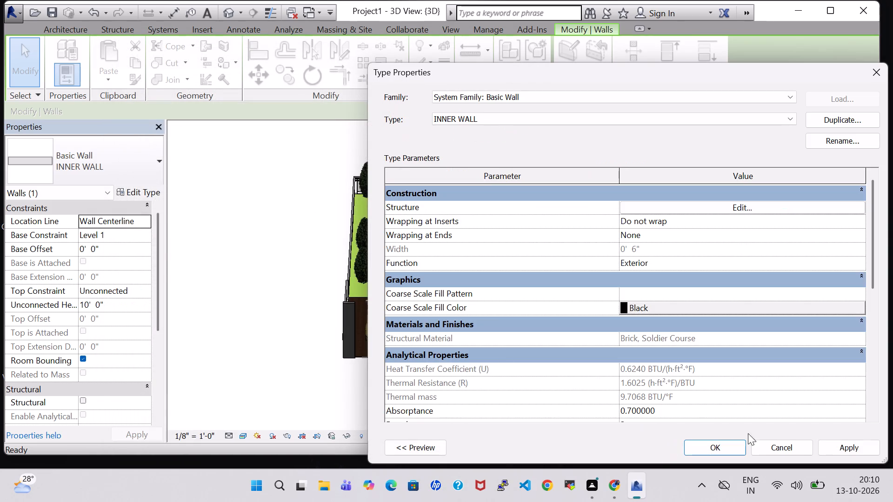
pyautogui.click(846, 448)
pyautogui.click(697, 448)
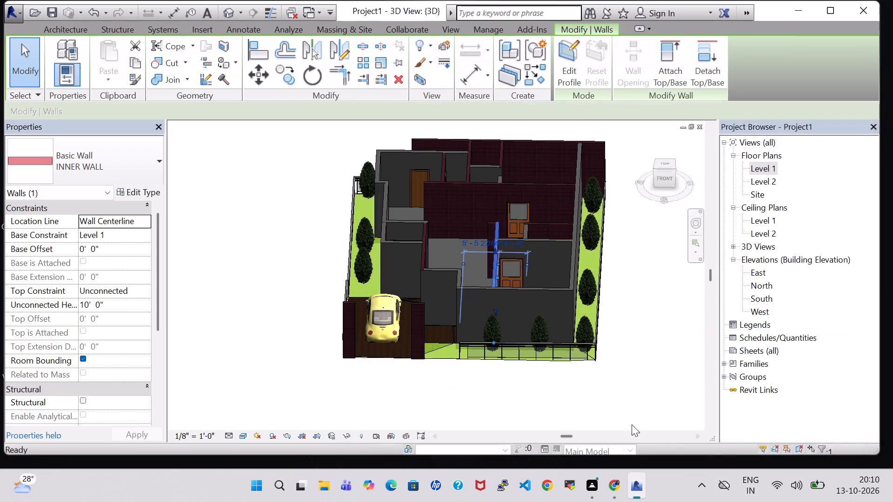
# Assign Brick, Common as the structure layer material of the Generic - 8" wall type used on the front bedroom wall.
pyautogui.click(514, 295)
pyautogui.click(124, 192)
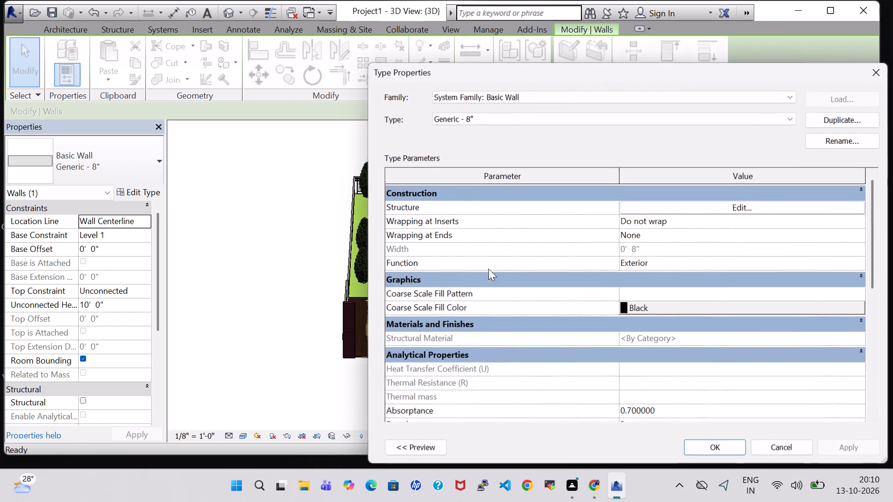
pyautogui.click(745, 204)
pyautogui.click(588, 205)
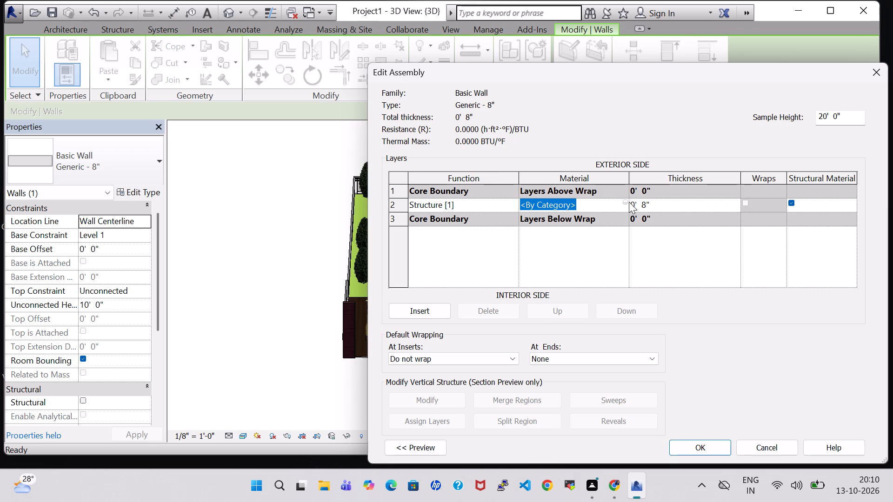
pyautogui.click(627, 202)
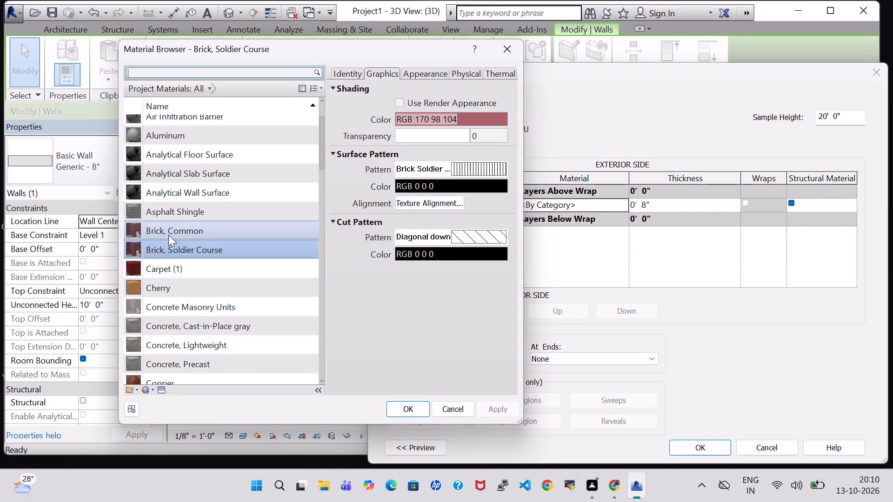
pyautogui.click(168, 230)
pyautogui.click(415, 404)
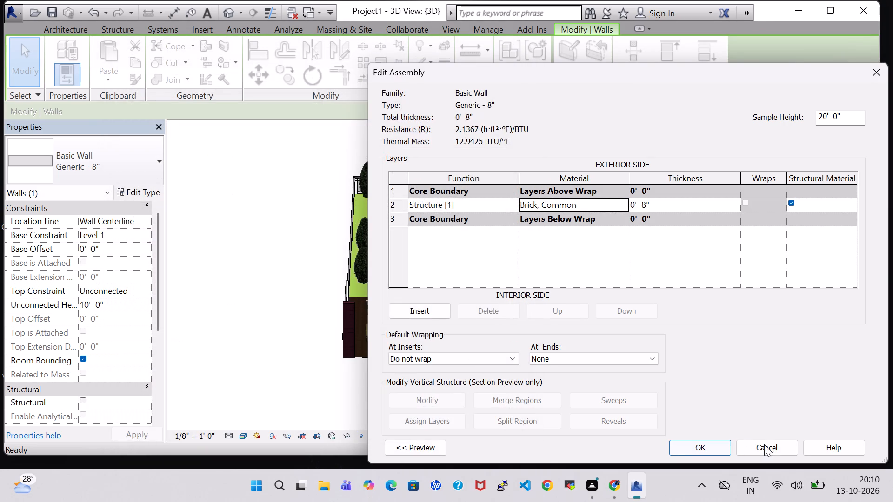
pyautogui.click(700, 449)
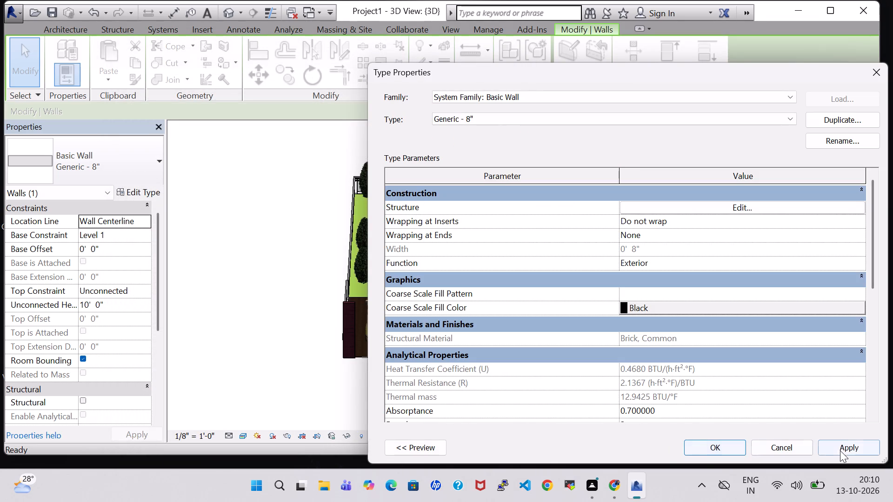
pyautogui.click(841, 450)
pyautogui.click(719, 450)
pyautogui.scroll(-2, 541, 341)
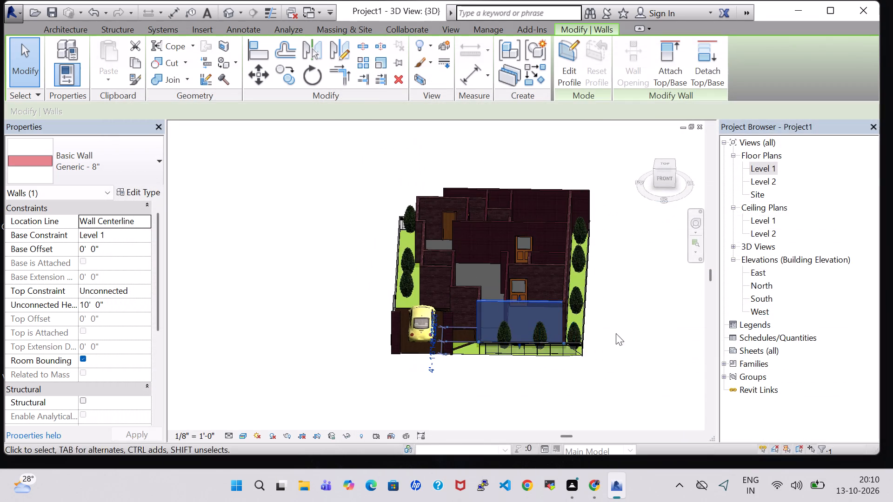
pyautogui.click(641, 334)
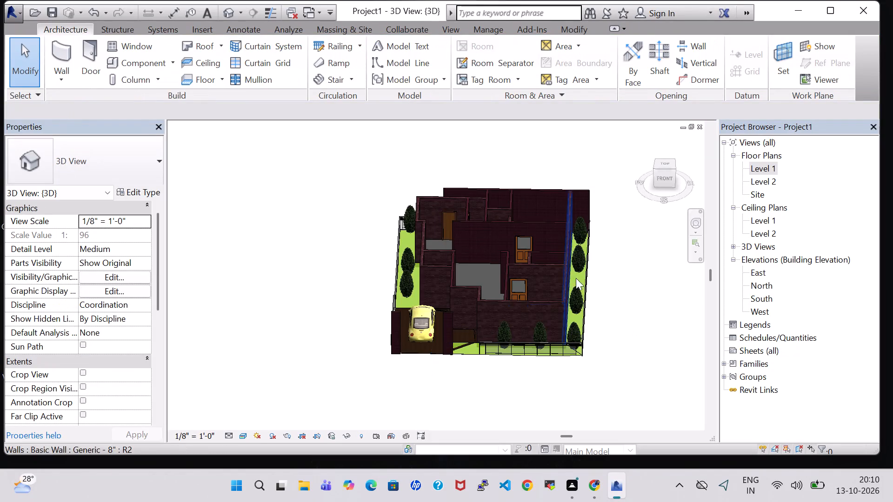
# Inspect the brick-finished walls and the base of the house from several angles in 3D.
pyautogui.keyDown('shift'); pyautogui.moveTo(620, 297); pyautogui.dragTo(612, 319, button='middle'); pyautogui.keyUp('shift')
pyautogui.keyDown('shift'); pyautogui.middleClick(612, 279); pyautogui.keyUp('shift')
pyautogui.keyDown('shift'); pyautogui.middleClick(612, 278); pyautogui.keyUp('shift')
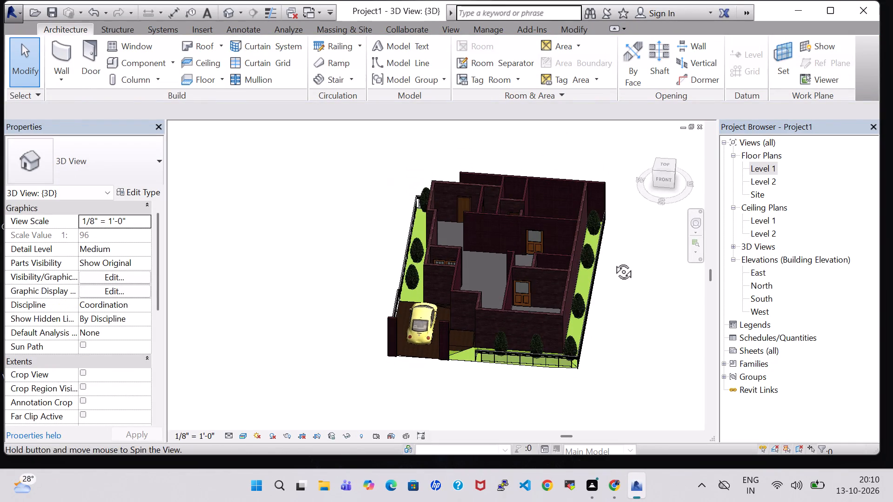
pyautogui.keyDown('shift'); pyautogui.middleClick(614, 258); pyautogui.keyUp('shift')
pyautogui.keyDown('shift'); pyautogui.middleClick(616, 251); pyautogui.keyUp('shift')
pyautogui.keyDown('shift'); pyautogui.moveTo(606, 330); pyautogui.dragTo(615, 288, button='middle'); pyautogui.keyUp('shift')
pyautogui.click(605, 308)
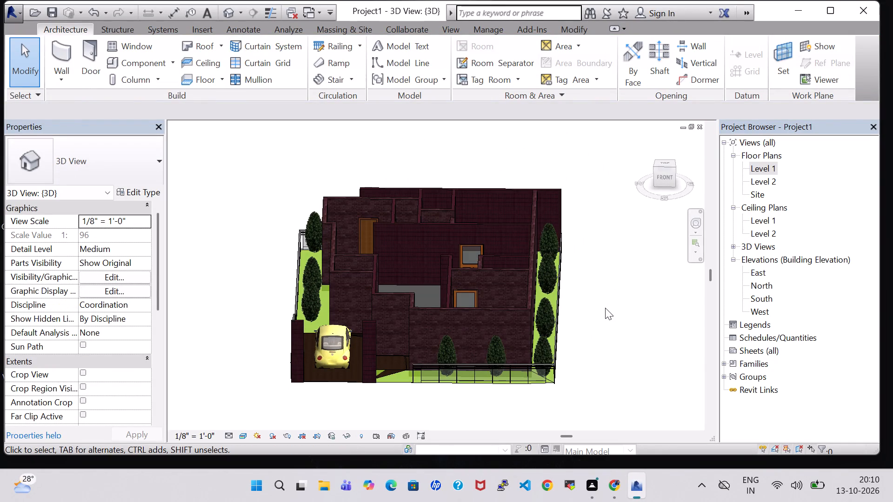
pyautogui.moveTo(605, 308); pyautogui.dragTo(604, 296, button='middle')
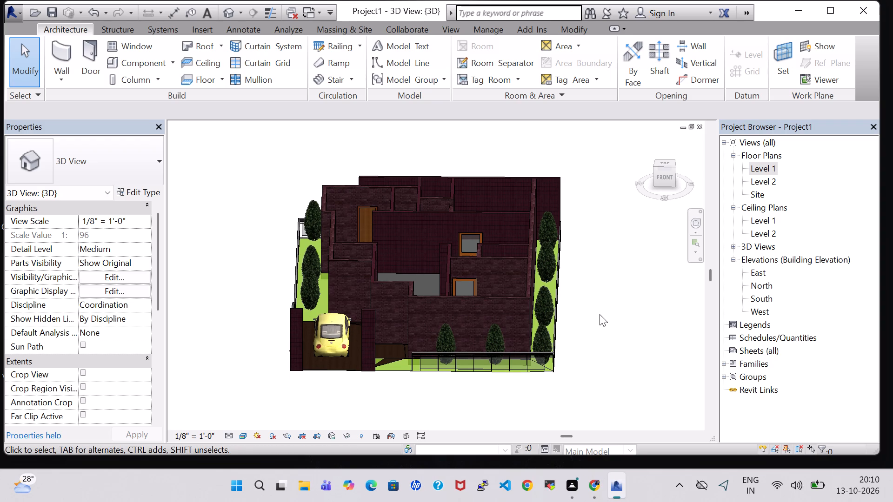
pyautogui.keyDown('shift'); pyautogui.moveTo(600, 318); pyautogui.dragTo(603, 259, button='middle'); pyautogui.keyUp('shift')
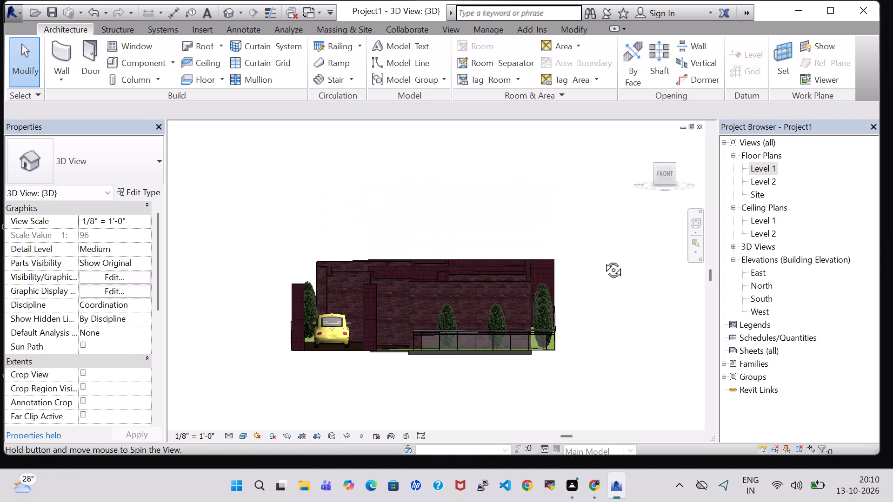
pyautogui.keyDown('shift'); pyautogui.moveTo(603, 259); pyautogui.dragTo(601, 251, button='middle'); pyautogui.keyUp('shift')
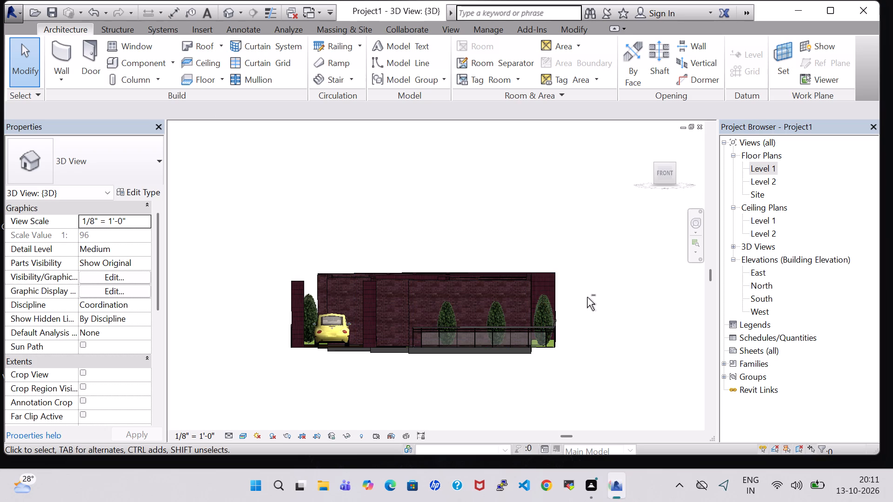
pyautogui.keyDown('shift'); pyautogui.moveTo(587, 297); pyautogui.dragTo(573, 255, button='middle'); pyautogui.keyUp('shift')
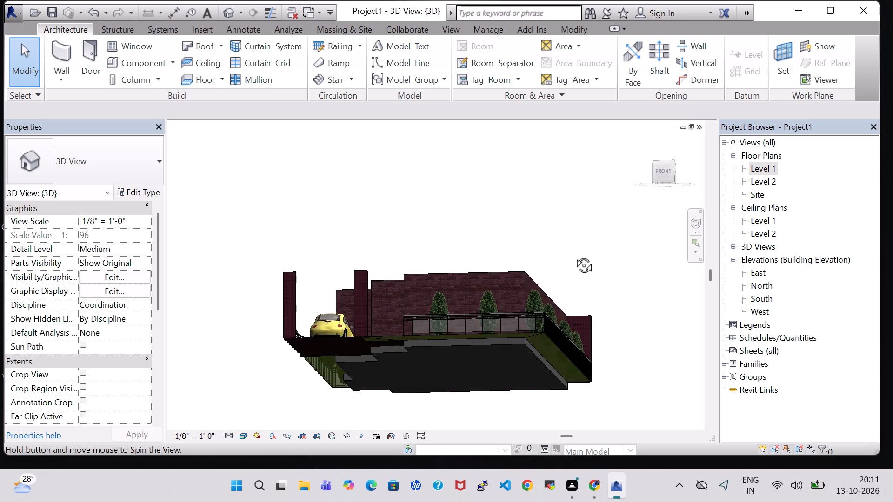
pyautogui.keyDown('shift'); pyautogui.moveTo(573, 255); pyautogui.dragTo(582, 304, button='middle'); pyautogui.keyUp('shift')
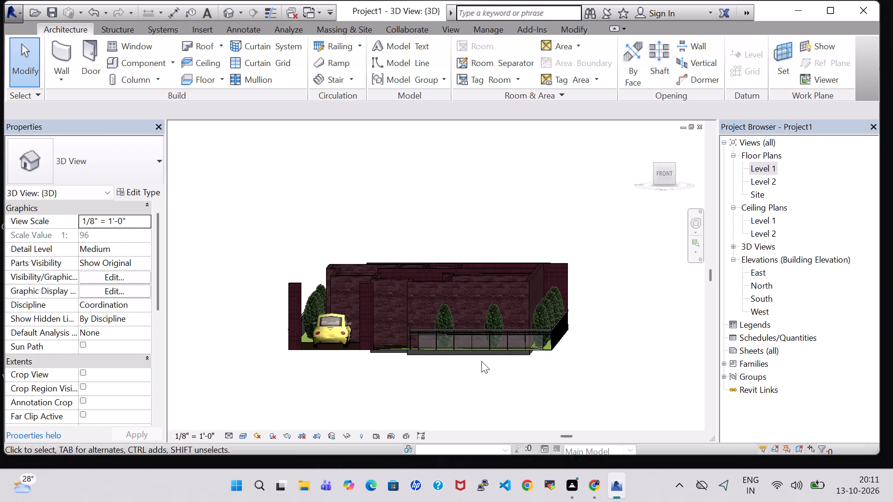
# Delete the Generic - 12" floor slab beneath the house.
pyautogui.click(482, 354)
pyautogui.scroll(9, 489, 371)
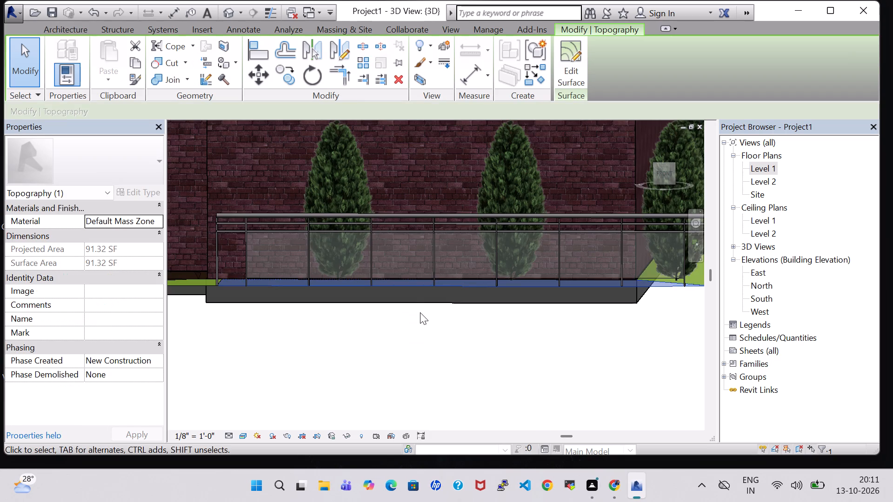
pyautogui.keyDown('shift'); pyautogui.moveTo(410, 356); pyautogui.dragTo(427, 251, button='middle'); pyautogui.keyUp('shift')
pyautogui.click(306, 325)
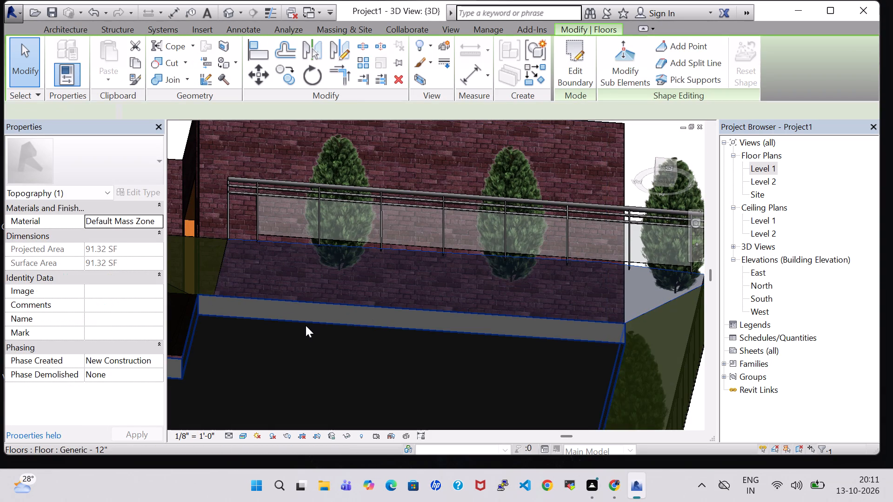
pyautogui.press('Delete')
# Examine the house in 3D from below, the front and above, checking the walls, ground level and front railing.
pyautogui.scroll(-2, 326, 269)
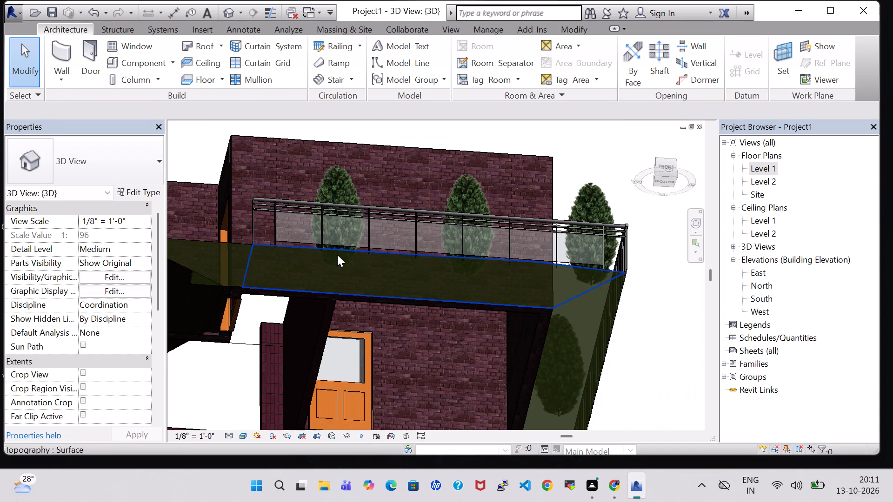
pyautogui.keyDown('shift'); pyautogui.moveTo(653, 319); pyautogui.dragTo(648, 346, button='middle'); pyautogui.keyUp('shift')
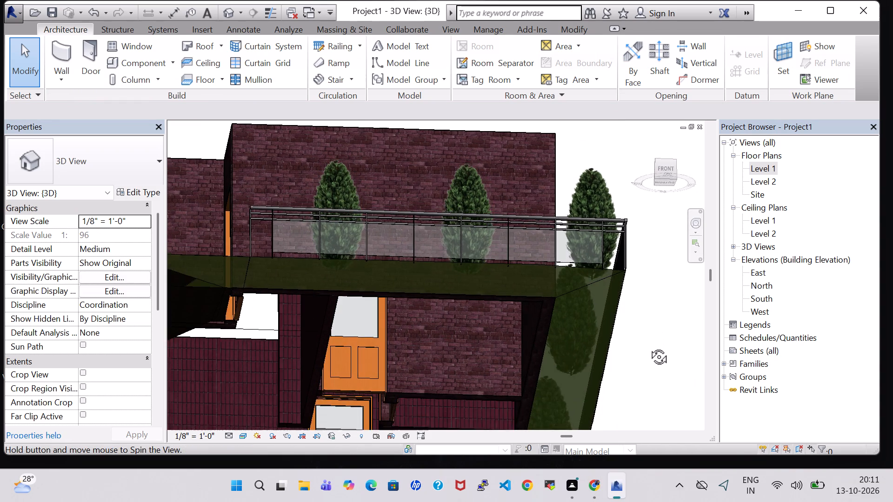
pyautogui.keyDown('shift'); pyautogui.moveTo(648, 346); pyautogui.dragTo(640, 405, button='middle'); pyautogui.keyUp('shift')
pyautogui.keyDown('shift'); pyautogui.scroll(-1, 643, 384); pyautogui.keyUp('shift')
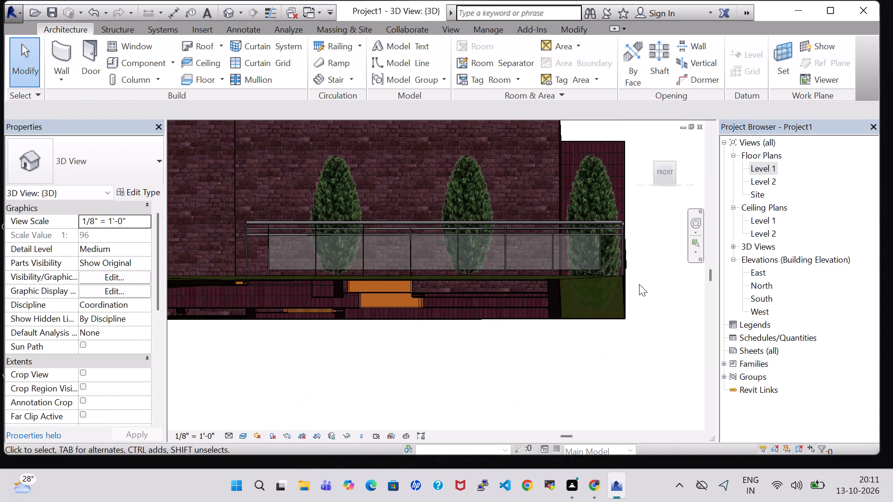
pyautogui.keyDown('shift'); pyautogui.moveTo(649, 301); pyautogui.dragTo(650, 350, button='middle'); pyautogui.keyUp('shift')
pyautogui.keyDown('shift'); pyautogui.scroll(-1, 650, 324); pyautogui.keyUp('shift')
pyautogui.scroll(1, 637, 293)
pyautogui.scroll(-3, 633, 292)
pyautogui.scroll(-3, 500, 330)
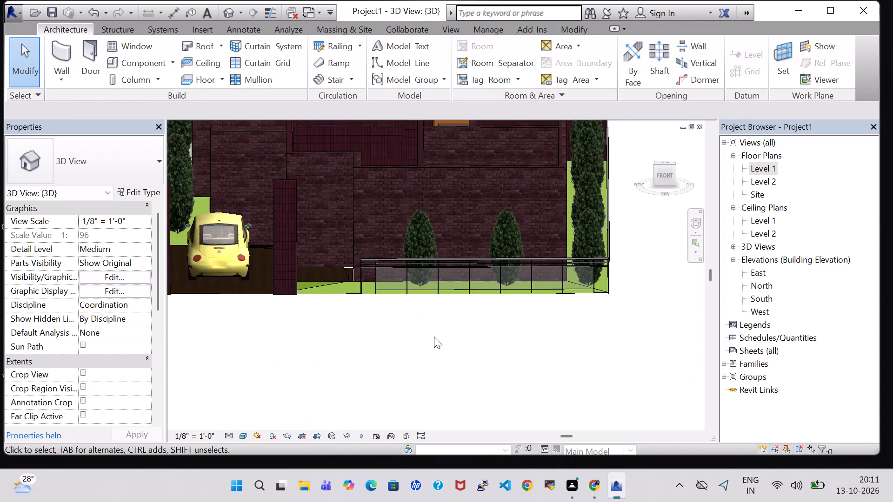
pyautogui.scroll(-4, 434, 337)
pyautogui.moveTo(434, 337); pyautogui.dragTo(448, 401, button='middle')
pyautogui.keyDown('shift'); pyautogui.moveTo(548, 354); pyautogui.dragTo(548, 338, button='middle'); pyautogui.keyUp('shift')
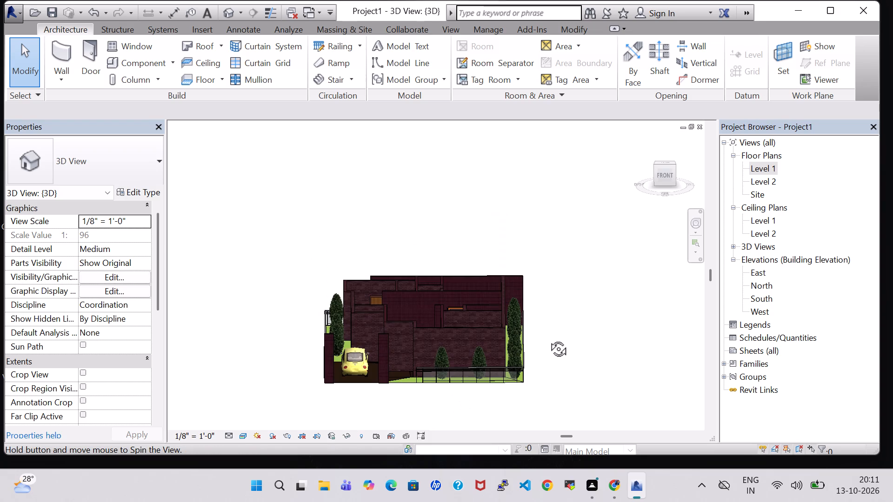
pyautogui.keyDown('shift'); pyautogui.moveTo(548, 338); pyautogui.dragTo(551, 321, button='middle'); pyautogui.keyUp('shift')
pyautogui.scroll(4, 536, 327)
pyautogui.moveTo(534, 321); pyautogui.dragTo(559, 308, button='middle')
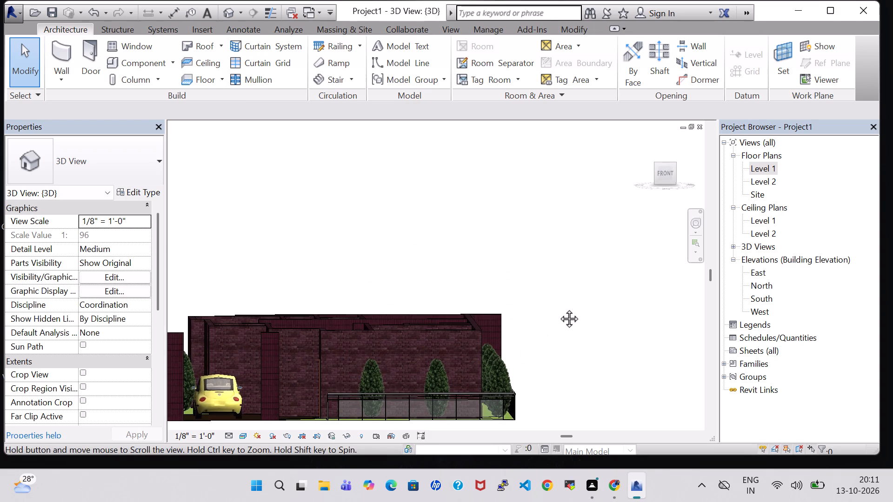
# Start a footprint roof from the Level 1 plan, moved to Level 2, using straight boundary lines that do not define slope.
pyautogui.moveTo(559, 308); pyautogui.dragTo(583, 289, button='middle')
pyautogui.keyDown('shift'); pyautogui.moveTo(558, 231); pyautogui.dragTo(559, 276, button='middle'); pyautogui.keyUp('shift')
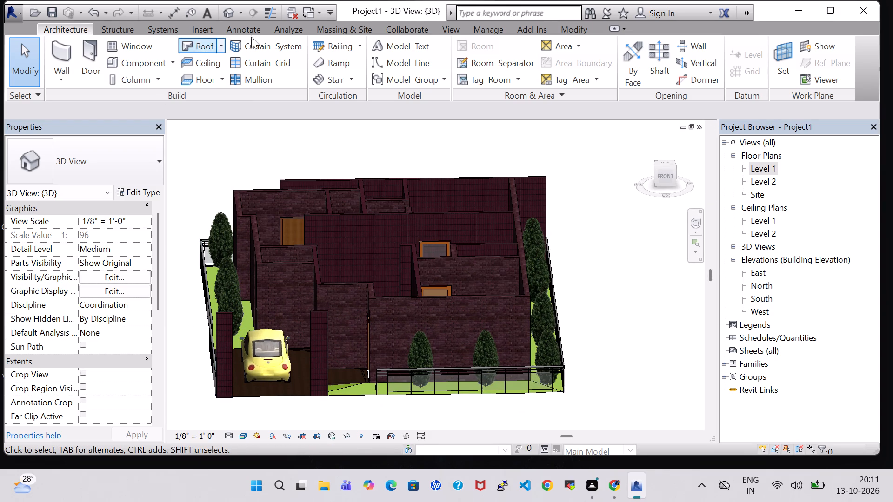
pyautogui.doubleClick(758, 166)
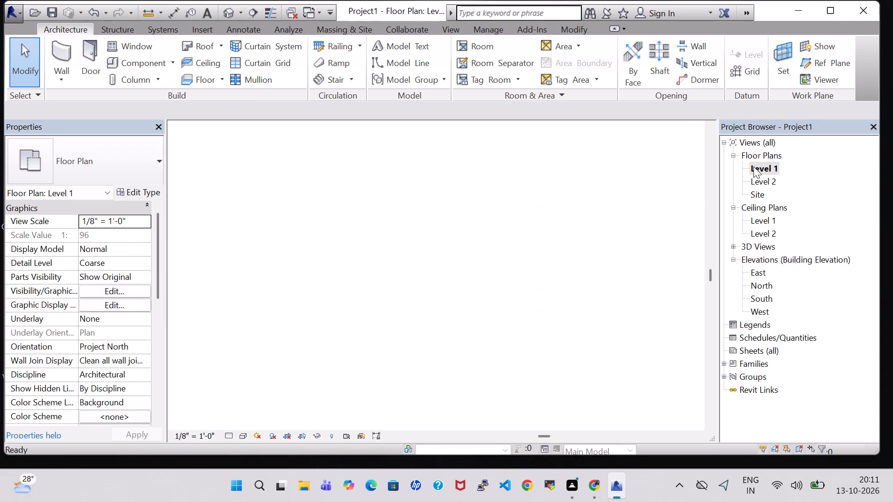
pyautogui.click(201, 42)
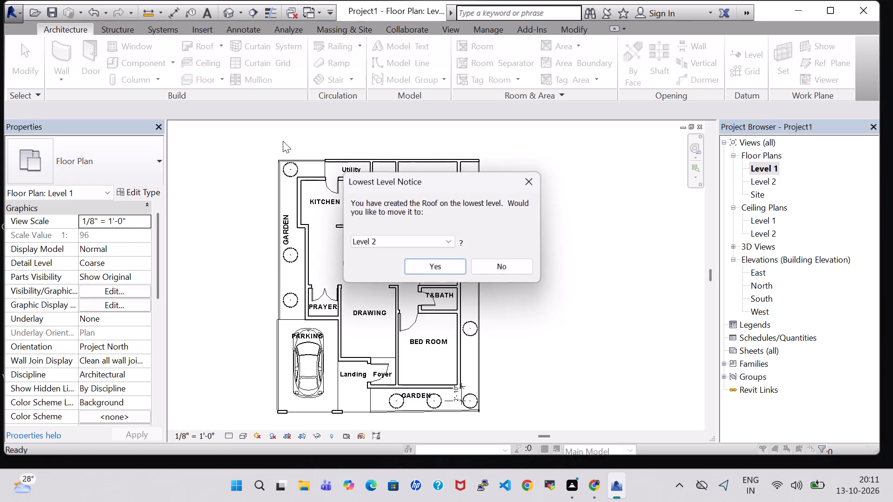
pyautogui.scroll(1, 284, 143)
pyautogui.click(454, 270)
pyautogui.scroll(4, 281, 169)
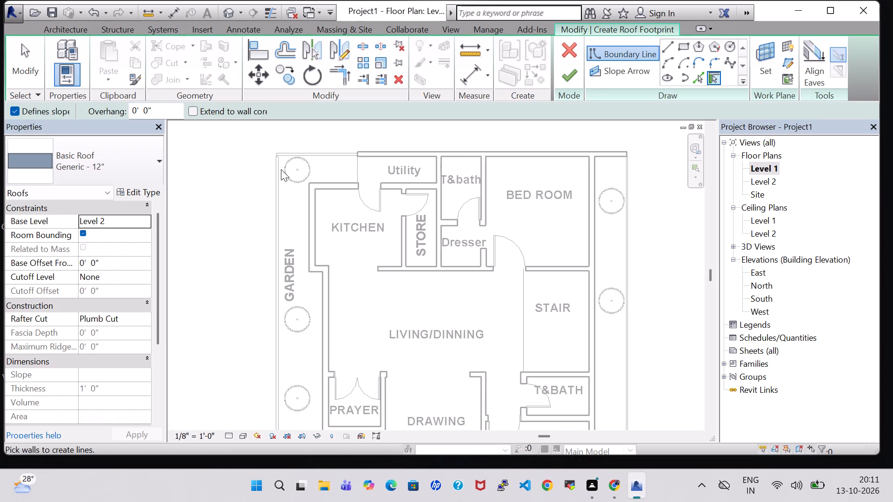
pyautogui.click(670, 41)
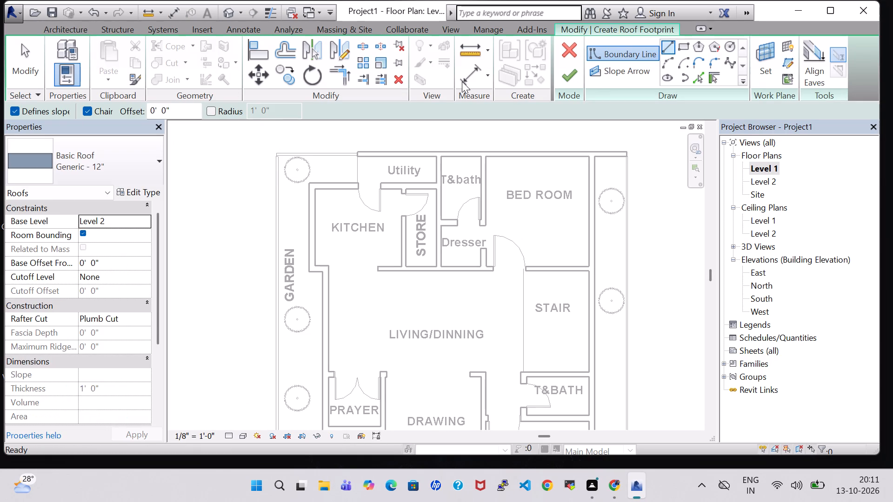
pyautogui.click(277, 155)
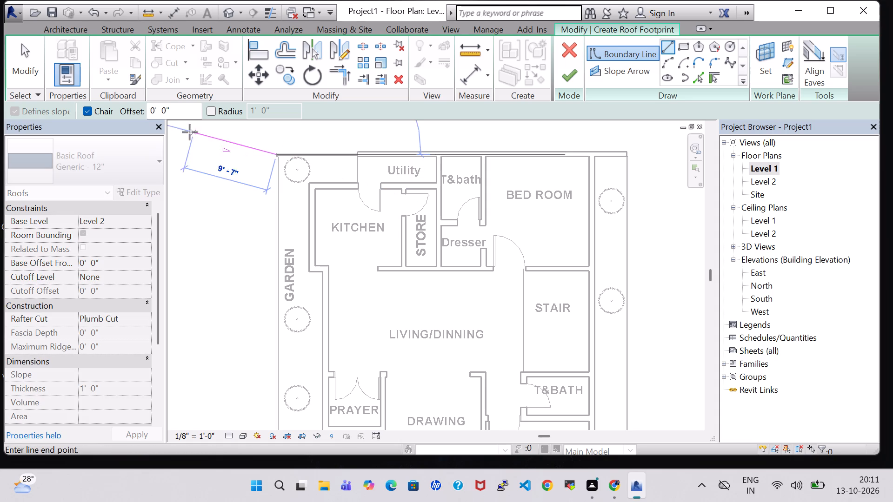
pyautogui.press('Escape')
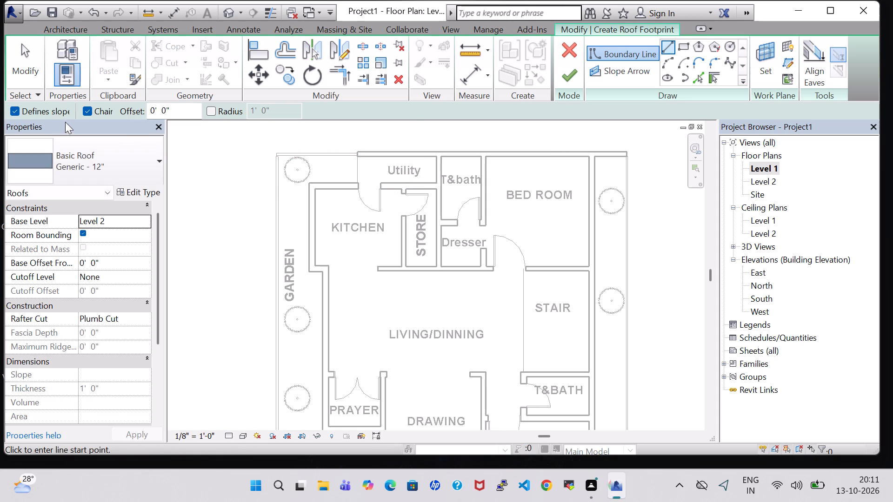
pyautogui.click(19, 107)
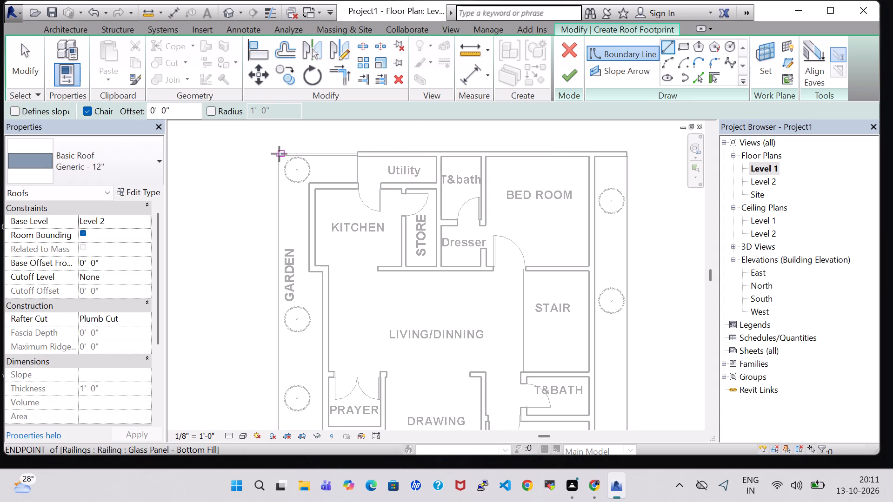
# Sketch a flat rectangular roof around the plot's outer edges, about 49'-1" long, and attach the highlighted walls to it.
pyautogui.click(277, 154)
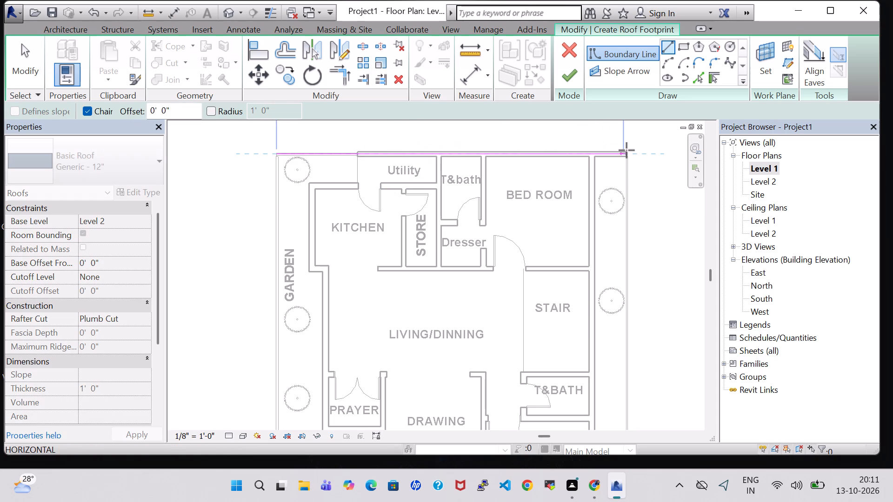
pyautogui.scroll(5, 628, 154)
pyautogui.click(626, 154)
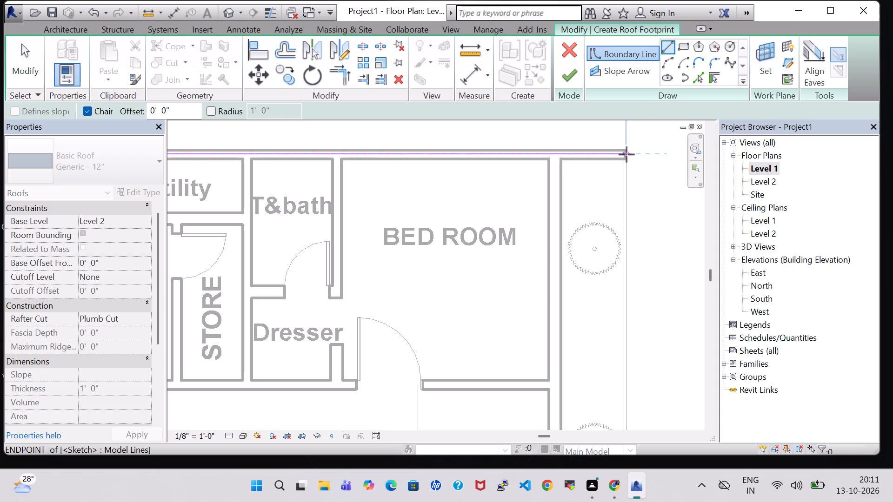
pyautogui.moveTo(646, 297); pyautogui.dragTo(618, 273, button='middle')
pyautogui.scroll(-3, 618, 273)
pyautogui.scroll(-1, 613, 357)
pyautogui.moveTo(611, 369); pyautogui.dragTo(611, 362, button='middle')
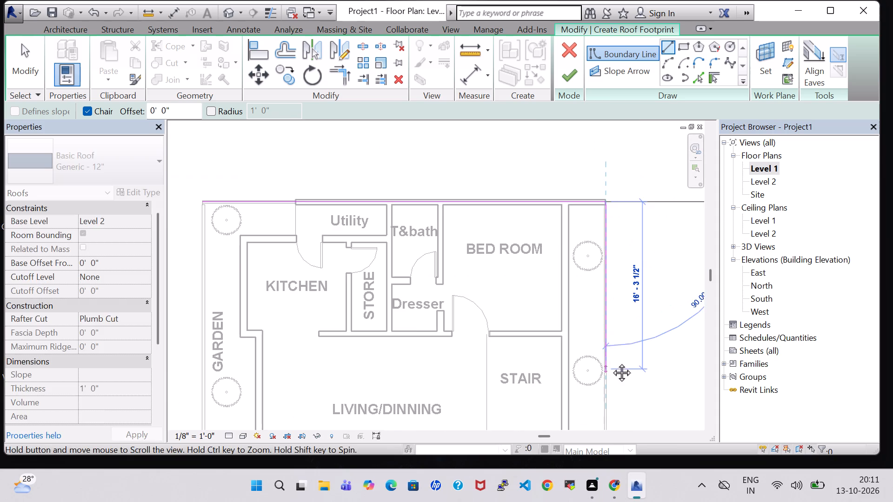
pyautogui.moveTo(611, 362); pyautogui.dragTo(608, 255, button='middle')
pyautogui.moveTo(608, 359); pyautogui.dragTo(587, 142, button='middle')
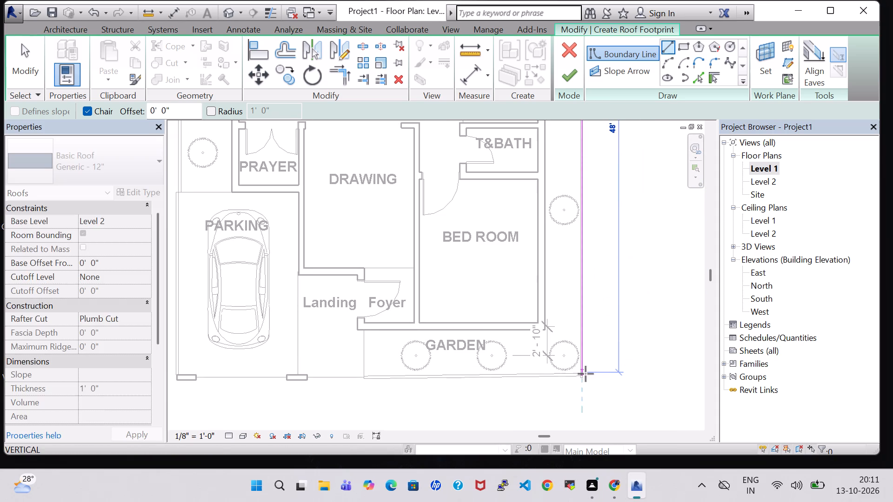
pyautogui.click(583, 376)
pyautogui.moveTo(326, 386); pyautogui.dragTo(399, 379, button='middle')
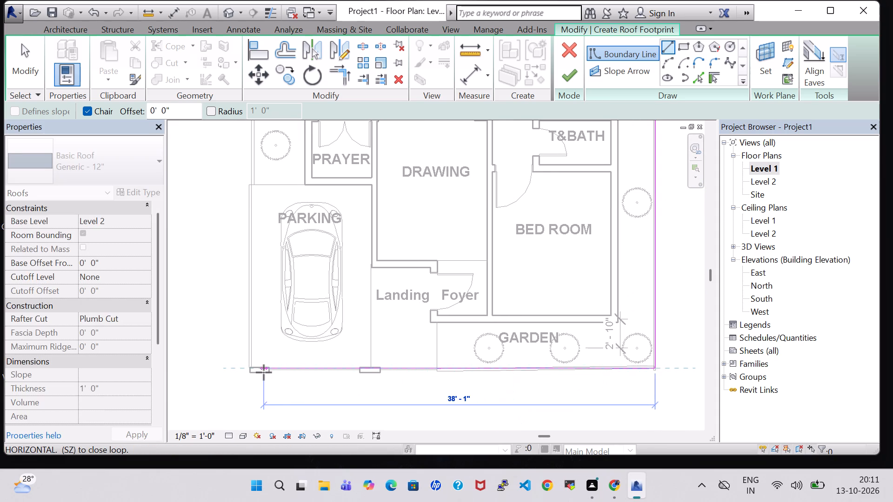
pyautogui.click(250, 372)
pyautogui.moveTo(245, 242); pyautogui.dragTo(242, 383, button='middle')
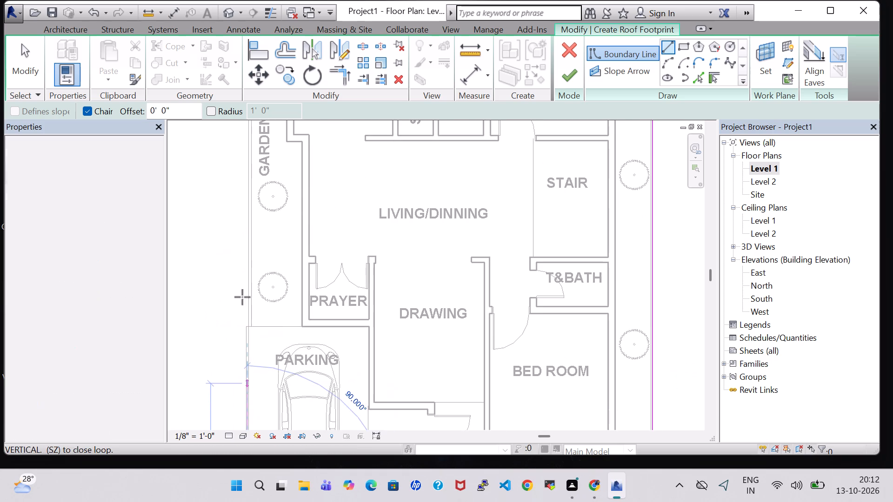
pyautogui.moveTo(242, 226); pyautogui.dragTo(223, 386, button='middle')
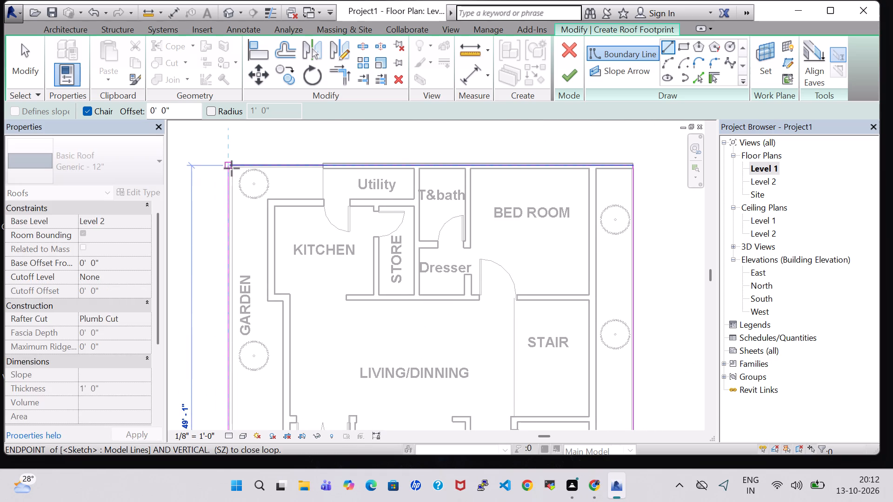
pyautogui.click(232, 168)
pyautogui.click(577, 70)
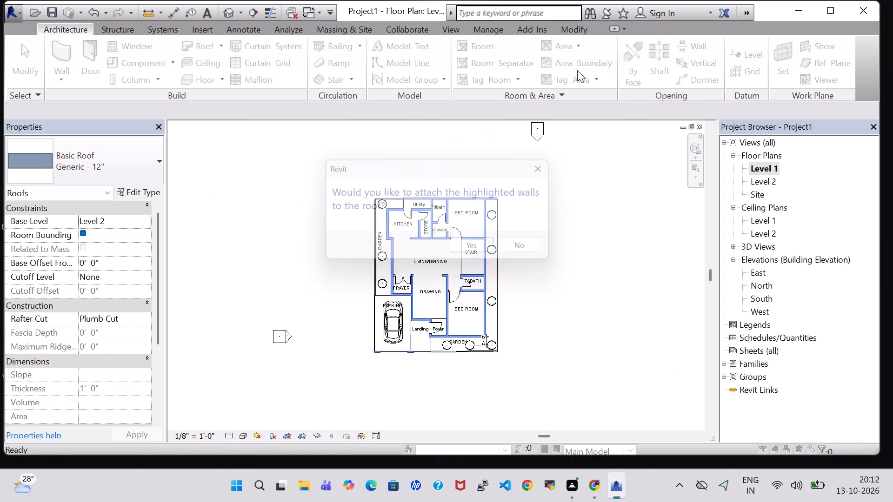
pyautogui.click(480, 247)
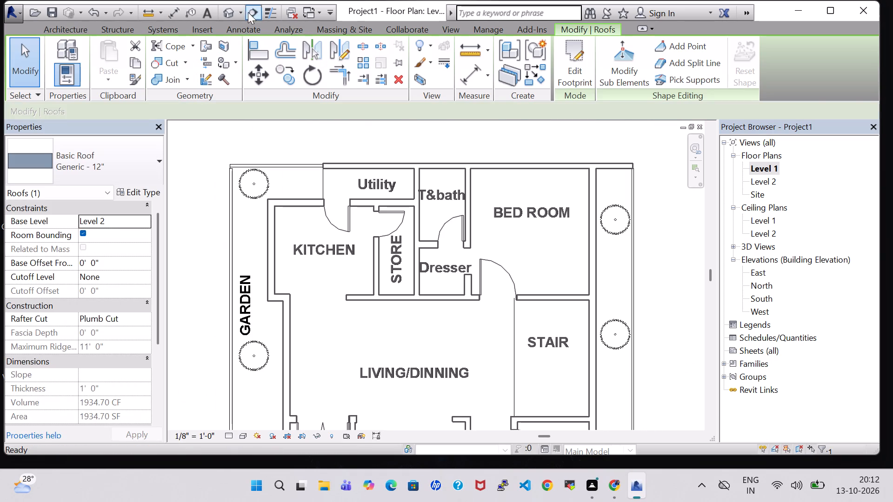
# In the 3D view, change the roof type to Wood Rafter 8" - Asphalt Shingle - Insulated.
pyautogui.click(229, 8)
pyautogui.scroll(-2, 573, 302)
pyautogui.keyDown('shift'); pyautogui.moveTo(593, 319); pyautogui.dragTo(590, 272, button='middle'); pyautogui.keyUp('shift')
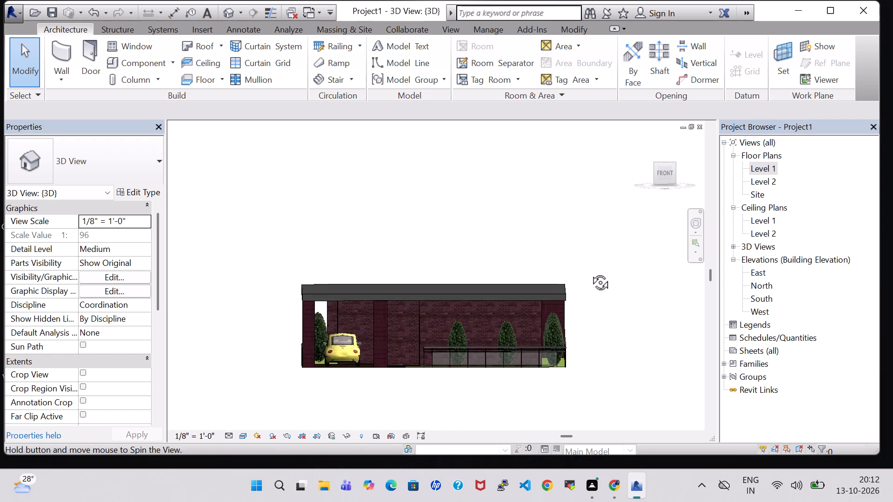
pyautogui.keyDown('shift'); pyautogui.moveTo(590, 272); pyautogui.dragTo(590, 283, button='middle'); pyautogui.keyUp('shift')
pyautogui.click(505, 293)
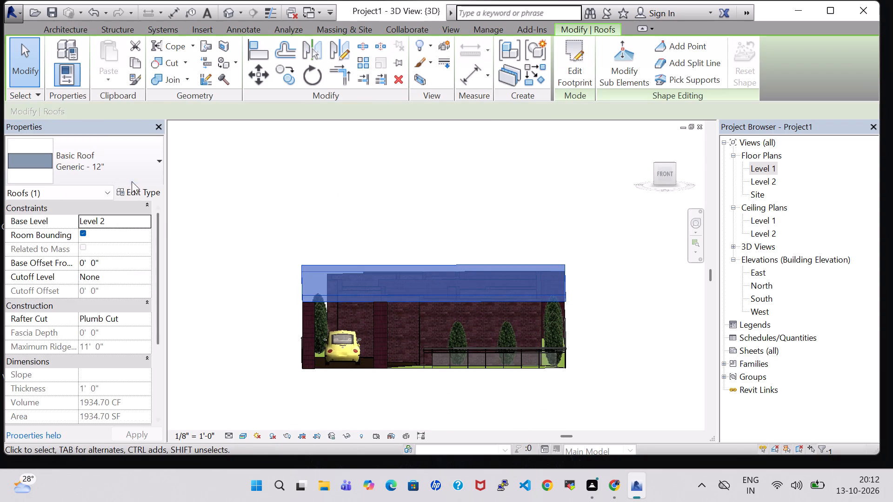
pyautogui.click(121, 164)
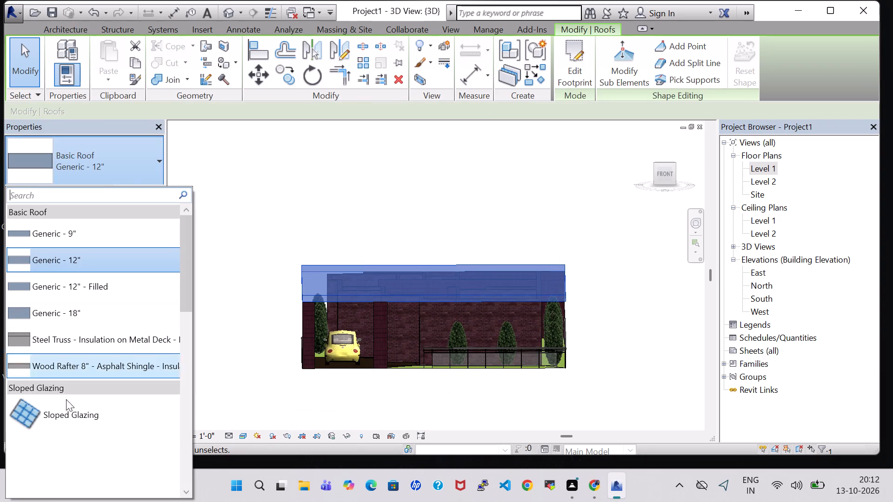
pyautogui.click(69, 369)
pyautogui.click(641, 315)
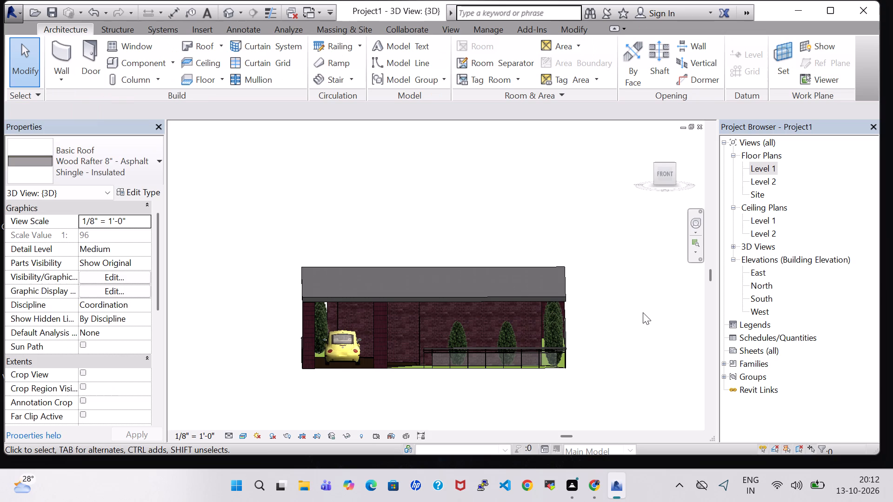
pyautogui.click(552, 297)
pyautogui.click(113, 159)
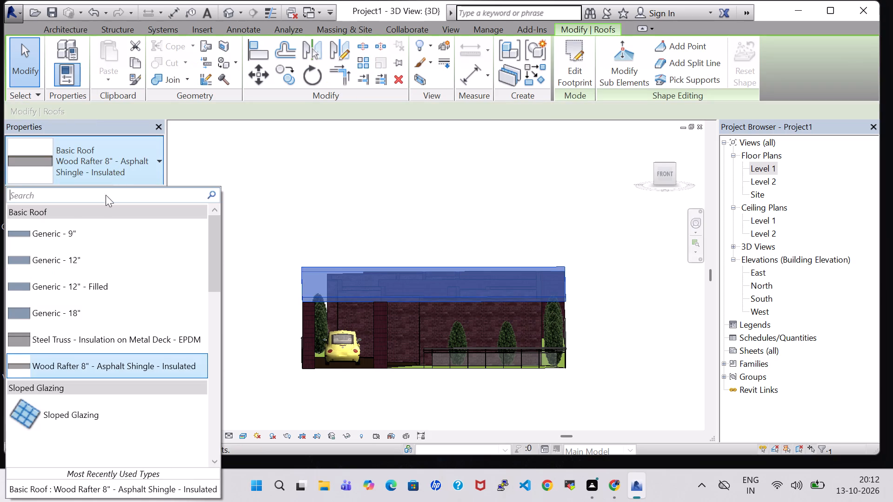
pyautogui.click(70, 364)
pyautogui.click(414, 189)
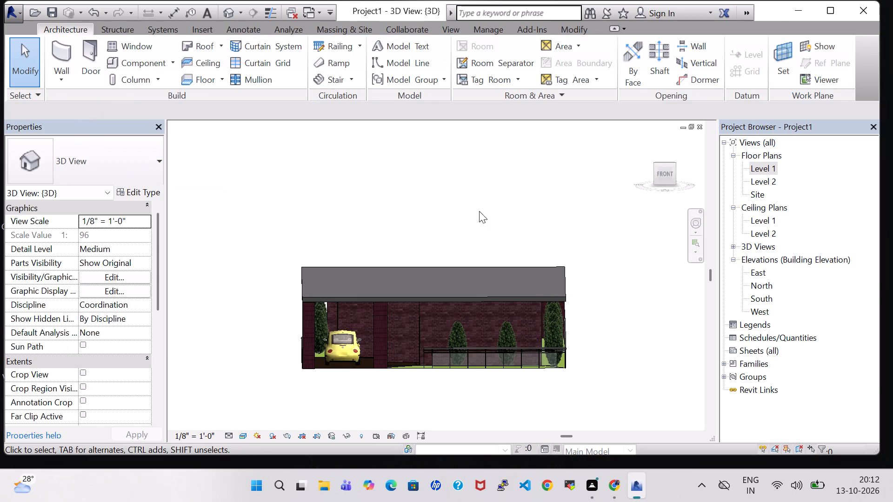
# Set the 3D view's visual style to Realistic.
pyautogui.click(247, 434)
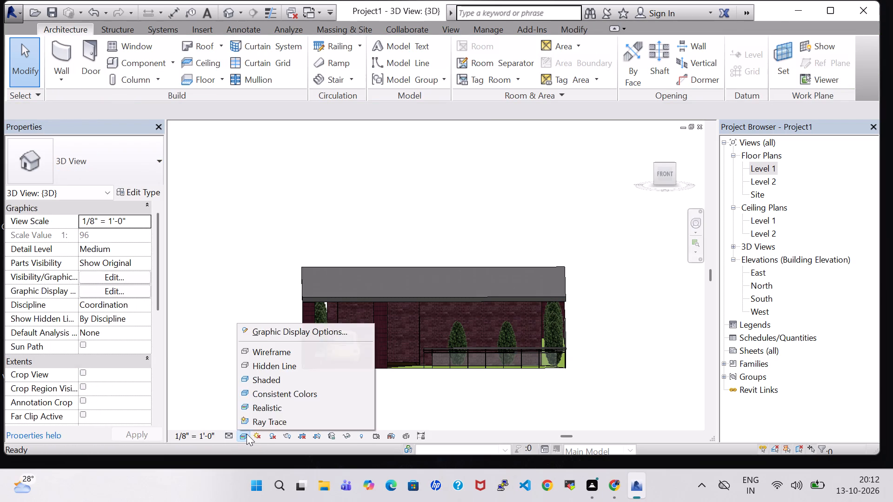
pyautogui.click(260, 404)
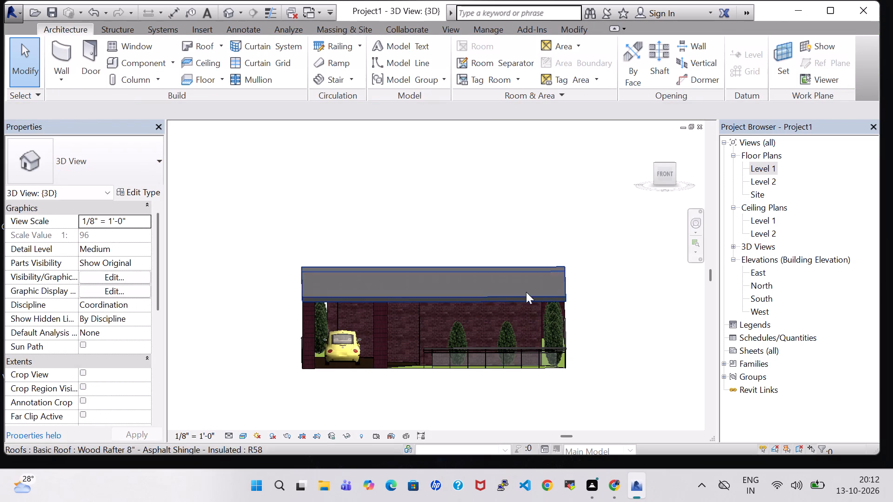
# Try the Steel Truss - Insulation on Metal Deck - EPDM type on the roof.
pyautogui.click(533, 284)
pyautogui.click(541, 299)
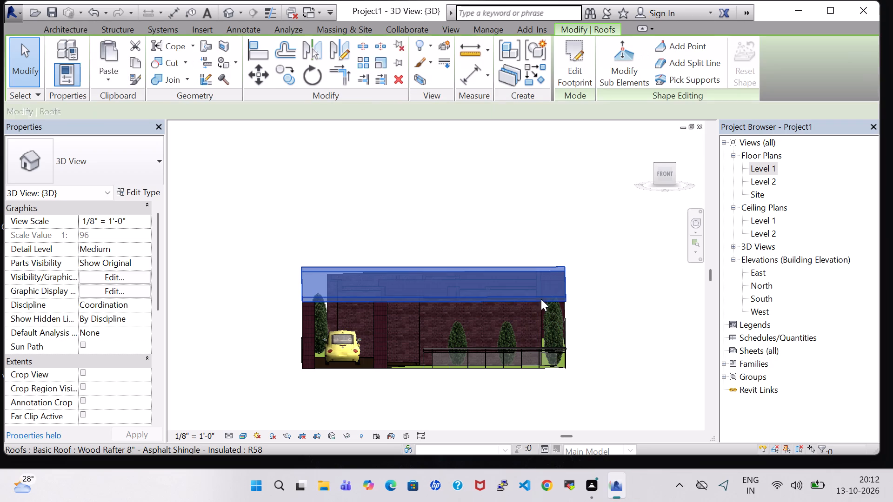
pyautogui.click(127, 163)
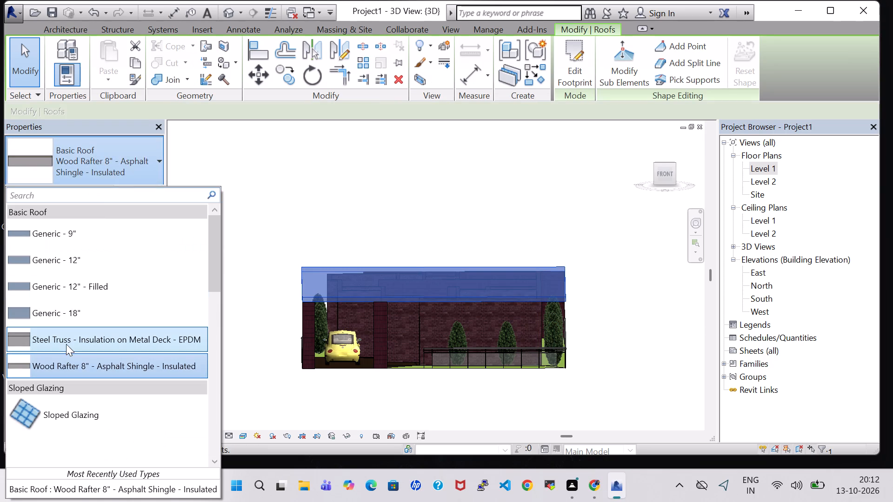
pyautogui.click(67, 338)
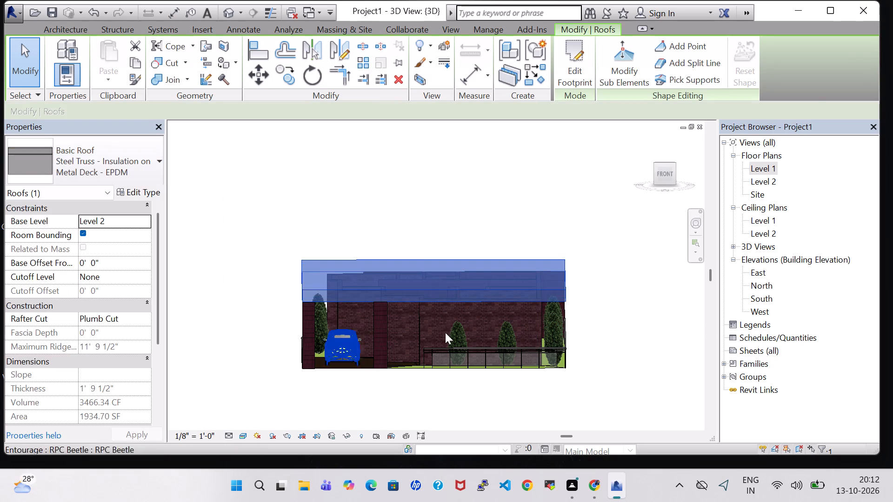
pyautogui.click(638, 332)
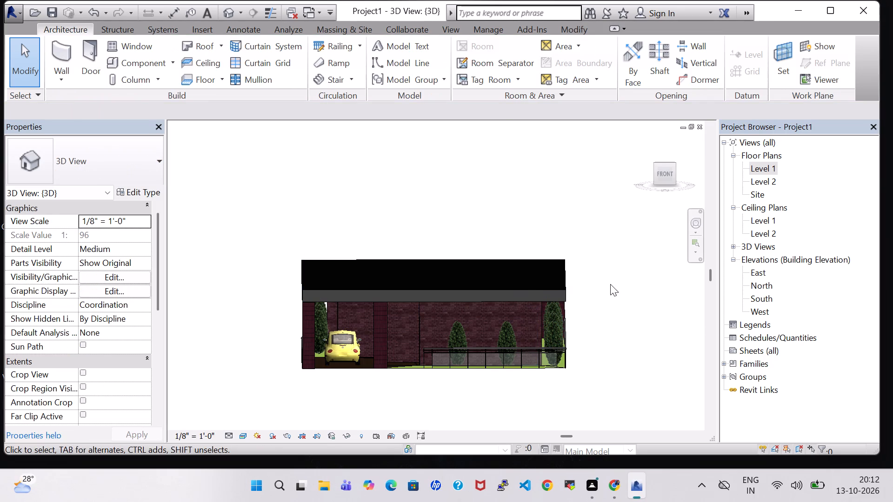
# Set the roof type back to Wood Rafter 8" - Asphalt Shingle - Insulated.
pyautogui.keyDown('shift'); pyautogui.moveTo(609, 297); pyautogui.dragTo(601, 270, button='middle'); pyautogui.keyUp('shift')
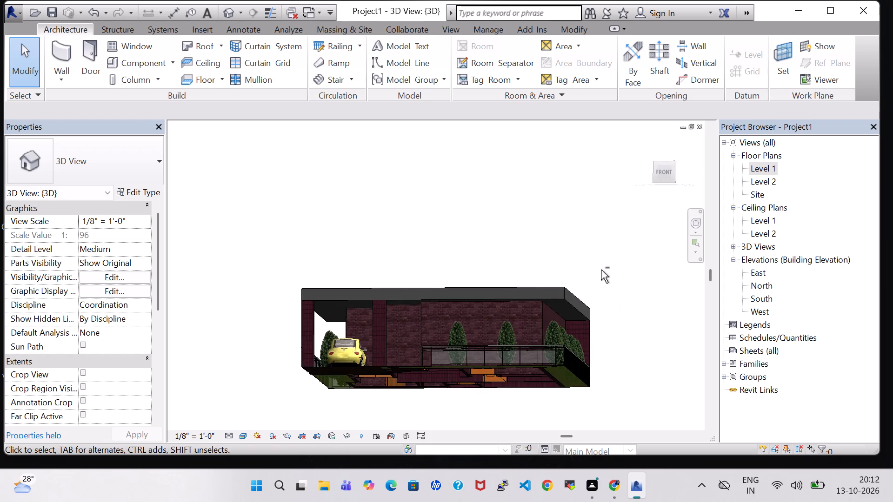
pyautogui.moveTo(601, 270); pyautogui.dragTo(622, 324, button='middle')
pyautogui.keyDown('shift'); pyautogui.moveTo(601, 267); pyautogui.dragTo(615, 302, button='middle'); pyautogui.keyUp('shift')
pyautogui.moveTo(615, 302); pyautogui.dragTo(582, 271, button='middle')
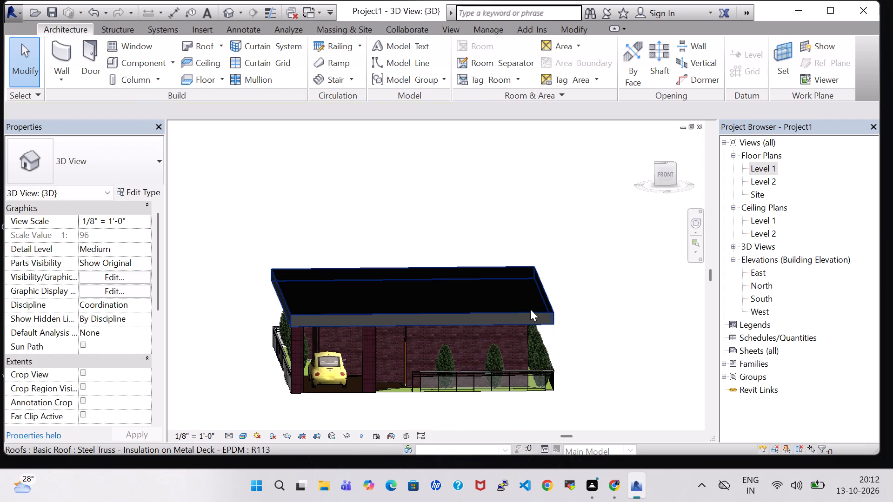
pyautogui.click(530, 309)
pyautogui.click(88, 176)
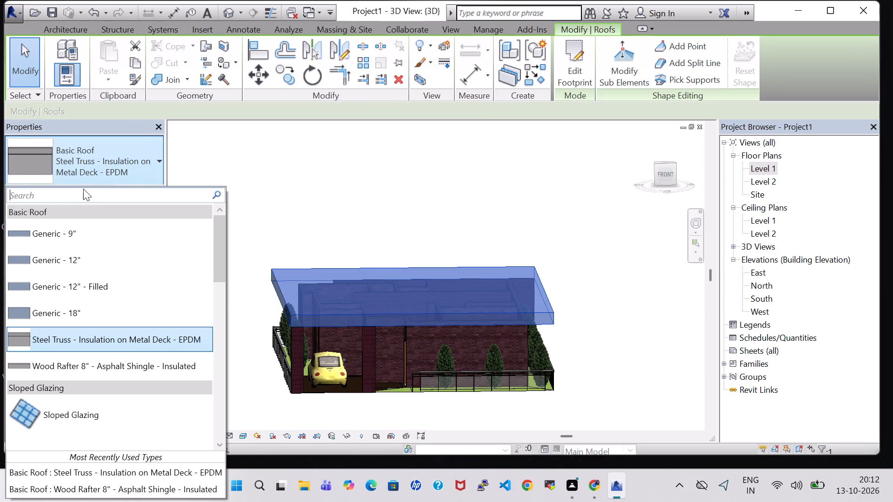
pyautogui.click(123, 365)
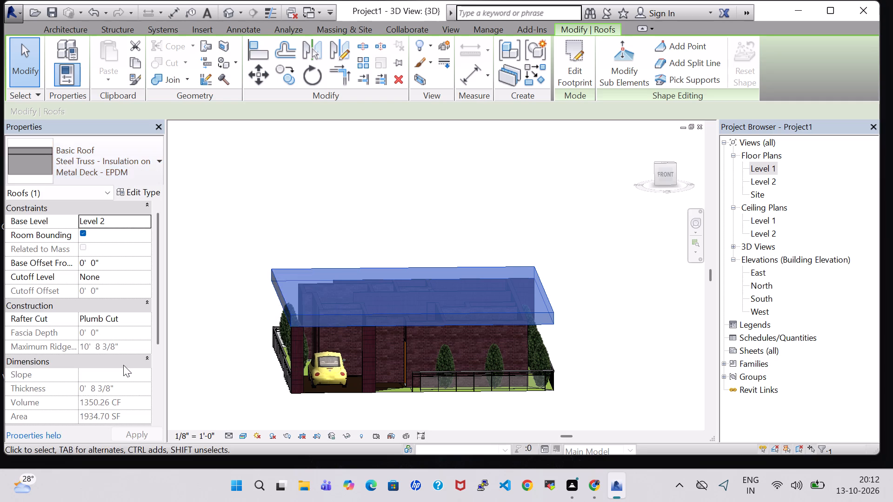
pyautogui.click(606, 301)
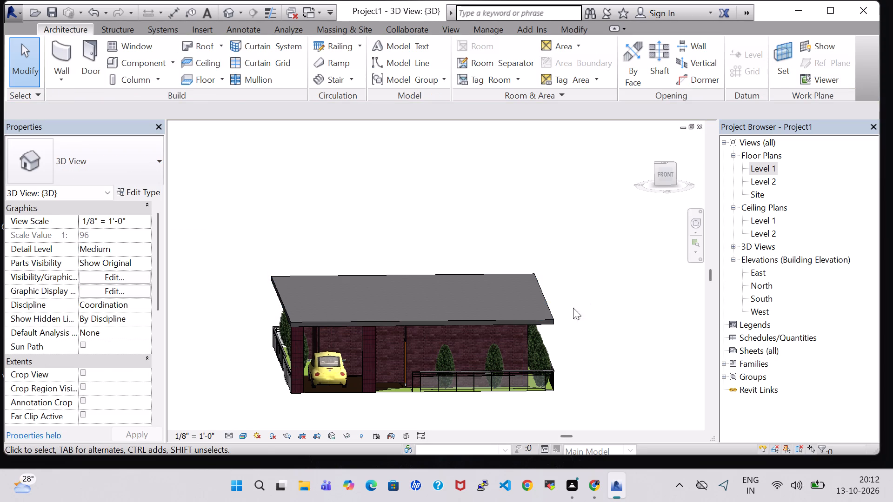
# Hide the Roofs category in the 3D view through its visibility/graphics overrides.
pyautogui.write('VV')
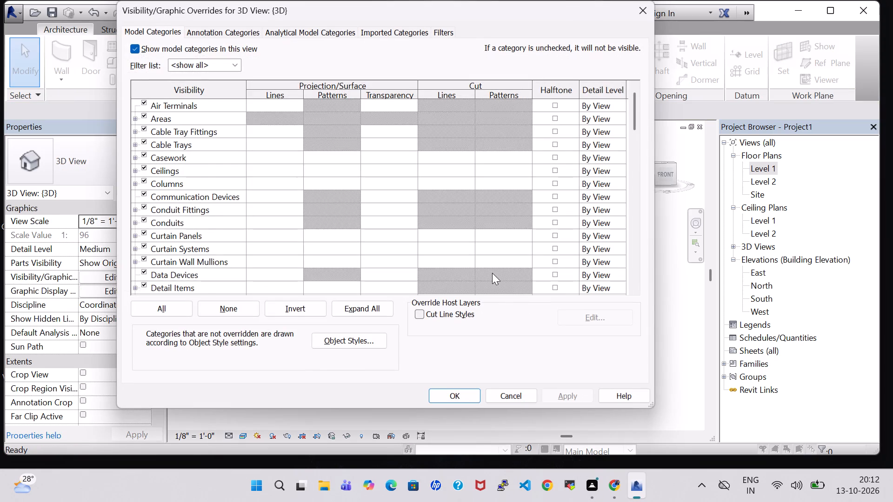
pyautogui.scroll(-2, 133, 218)
pyautogui.click(206, 209)
pyautogui.press('r')
pyautogui.scroll(-3, 206, 209)
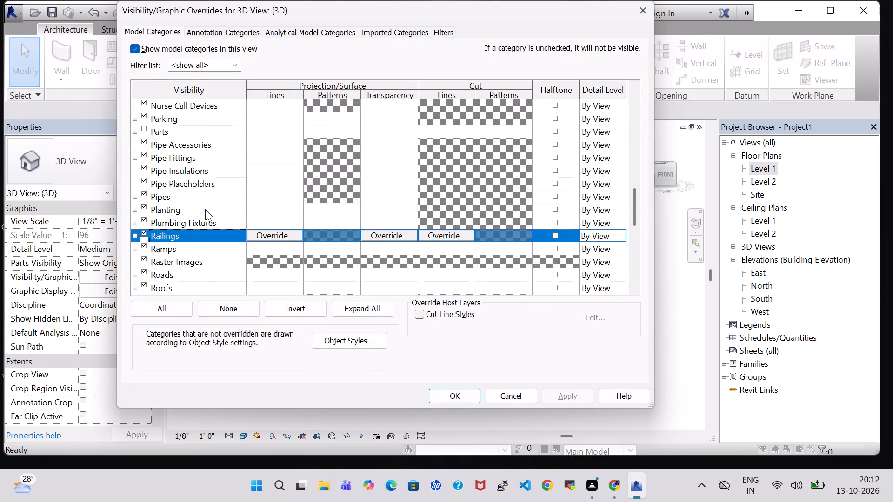
pyautogui.scroll(-4, 205, 209)
pyautogui.click(143, 231)
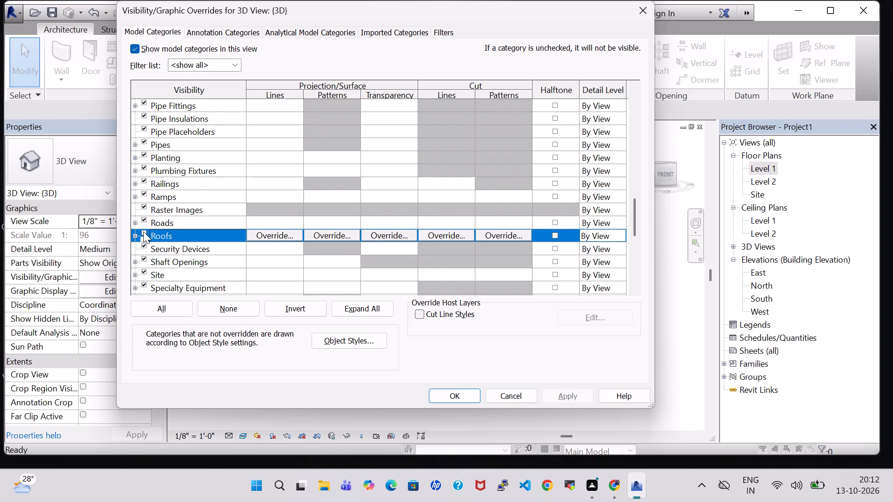
pyautogui.click(565, 393)
pyautogui.click(461, 400)
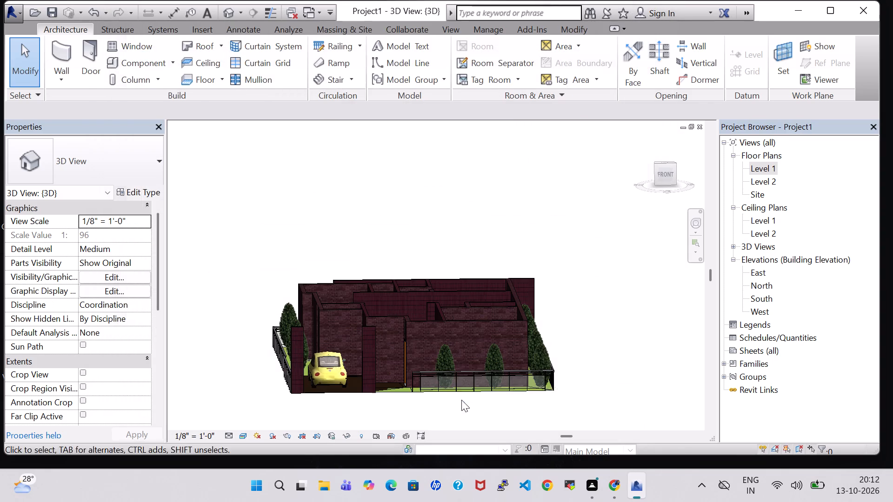
# Examine the house's interior rooms, doors and walls in the roofless 3D view from several angles.
pyautogui.keyDown('shift'); pyautogui.moveTo(578, 257); pyautogui.dragTo(620, 281, button='middle'); pyautogui.keyUp('shift')
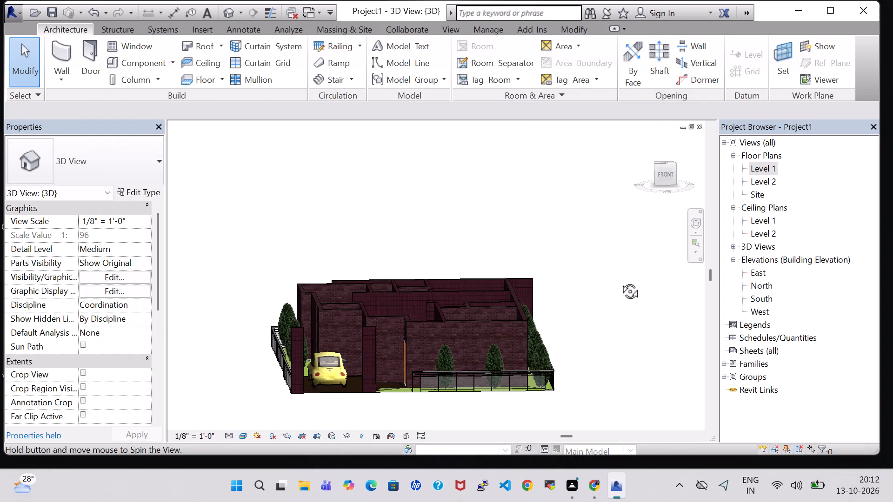
pyautogui.keyDown('shift'); pyautogui.moveTo(620, 281); pyautogui.dragTo(641, 324, button='middle'); pyautogui.keyUp('shift')
pyautogui.keyDown('shift'); pyautogui.moveTo(514, 243); pyautogui.dragTo(544, 250, button='middle'); pyautogui.keyUp('shift')
pyautogui.moveTo(478, 248); pyautogui.dragTo(604, 207, button='middle')
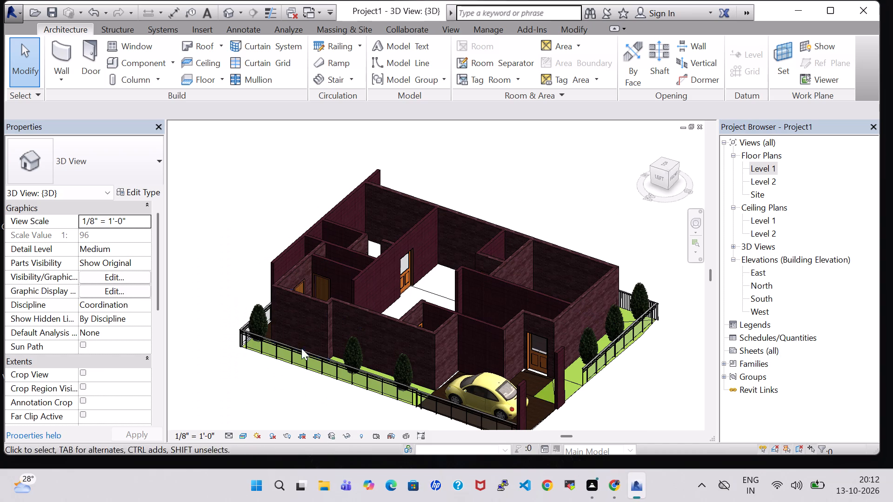
pyautogui.keyDown('shift'); pyautogui.moveTo(288, 396); pyautogui.dragTo(238, 342, button='middle'); pyautogui.keyUp('shift')
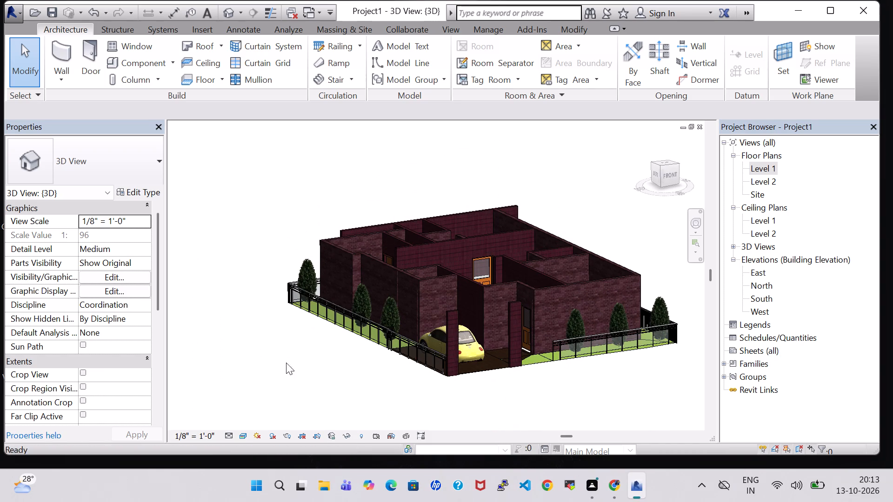
pyautogui.keyDown('shift'); pyautogui.moveTo(530, 400); pyautogui.dragTo(501, 394, button='middle'); pyautogui.keyUp('shift')
pyautogui.moveTo(541, 386); pyautogui.dragTo(381, 380, button='middle')
pyautogui.keyDown('shift'); pyautogui.moveTo(560, 254); pyautogui.dragTo(542, 274, button='middle'); pyautogui.keyUp('shift')
pyautogui.keyDown('shift'); pyautogui.scroll(-1, 560, 254); pyautogui.keyUp('shift')
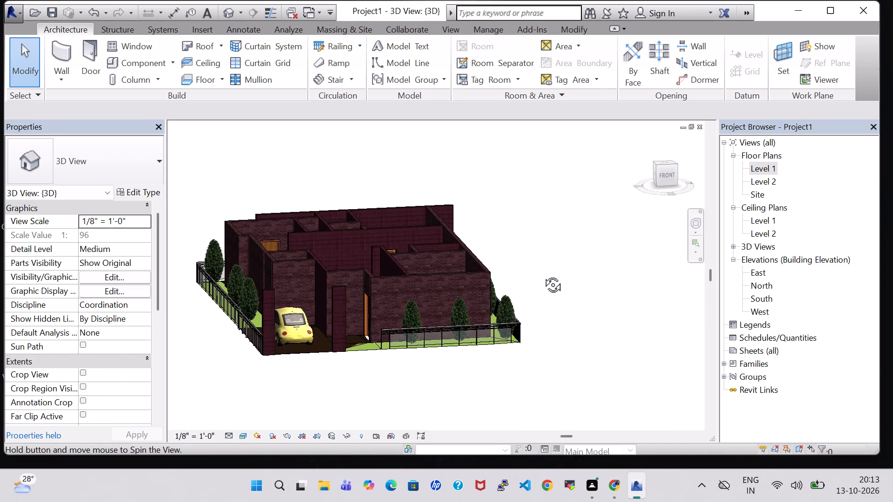
pyautogui.keyDown('shift'); pyautogui.moveTo(542, 274); pyautogui.dragTo(540, 280, button='middle'); pyautogui.keyUp('shift')
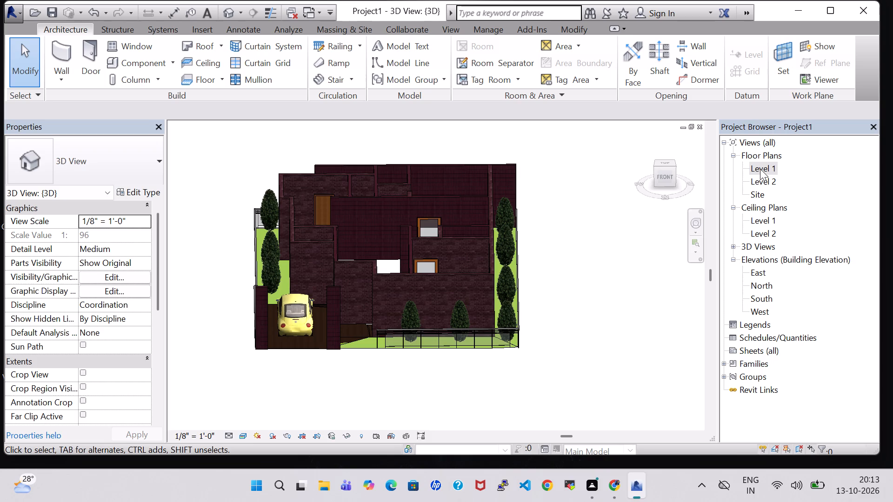
# On the Level 1 floor plan, load the Bed-Box family from the Beds folder of the US Imperial library for component placement.
pyautogui.doubleClick(760, 168)
pyautogui.scroll(-2, 626, 241)
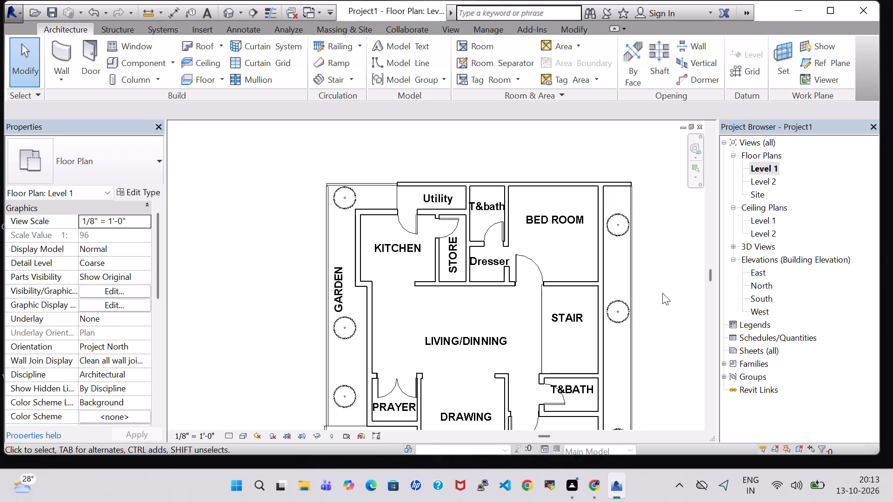
pyautogui.moveTo(660, 293); pyautogui.dragTo(619, 277, button='middle')
pyautogui.scroll(-2, 619, 277)
pyautogui.moveTo(624, 277); pyautogui.dragTo(564, 242, button='middle')
pyautogui.scroll(-2, 564, 242)
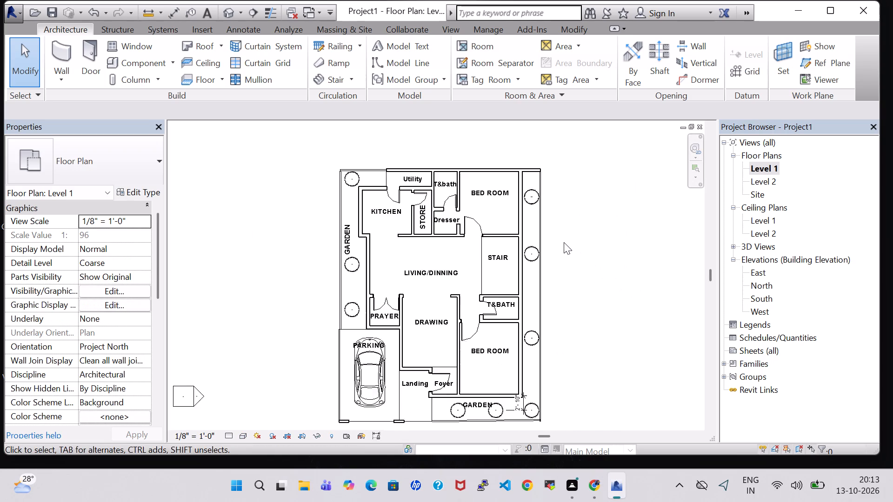
pyautogui.moveTo(571, 258); pyautogui.dragTo(556, 251, button='middle')
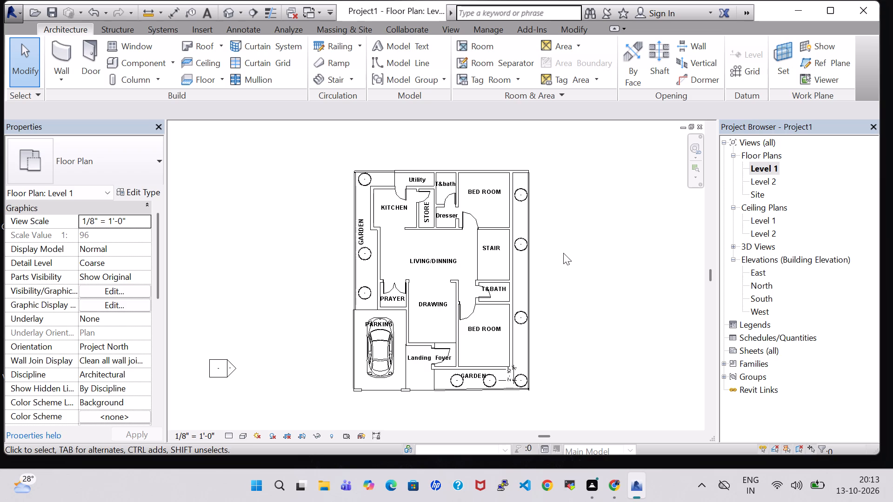
pyautogui.click(133, 60)
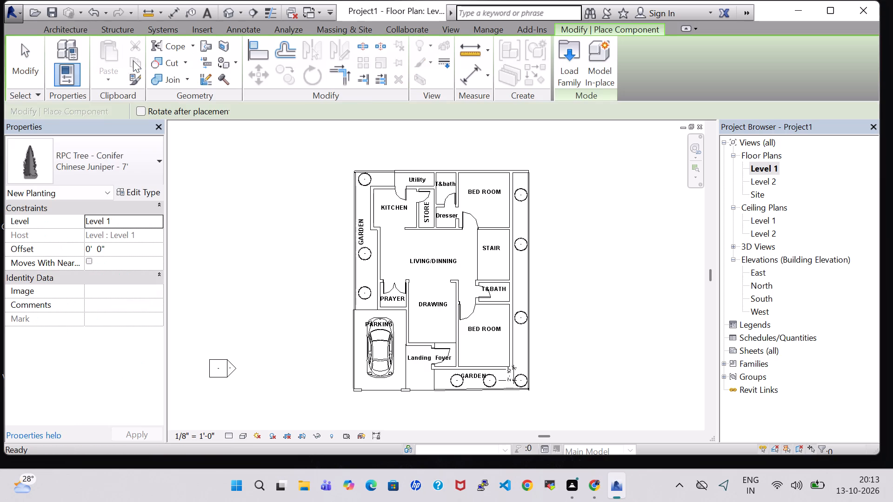
pyautogui.click(153, 153)
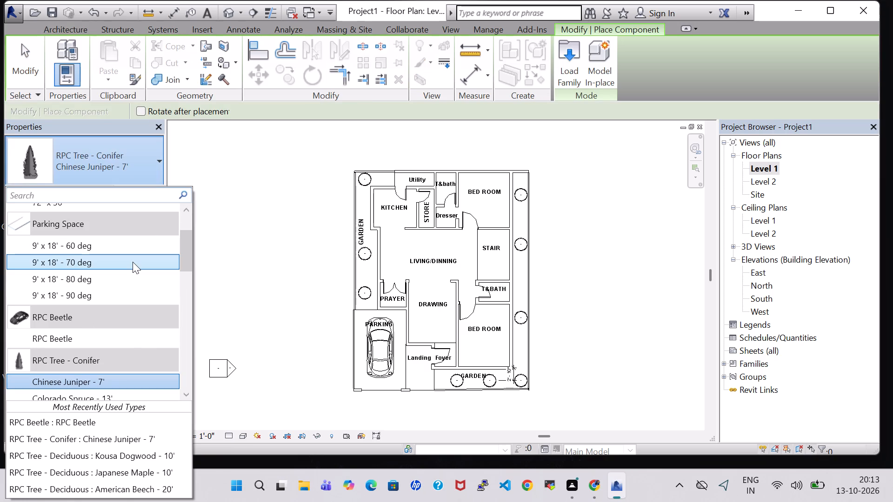
pyautogui.scroll(3, 133, 262)
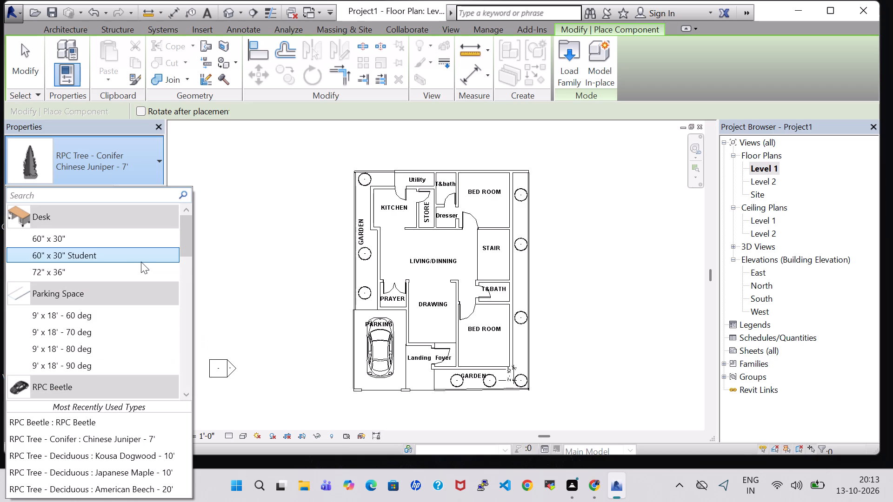
pyautogui.click(566, 46)
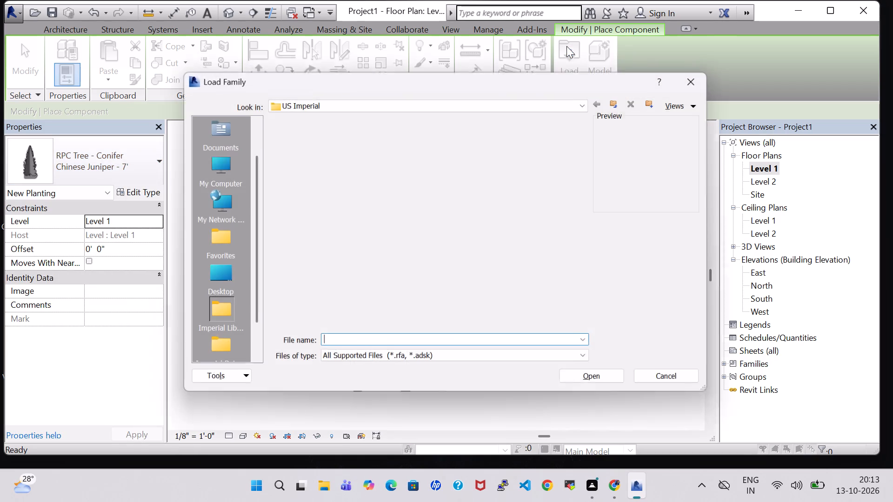
pyautogui.doubleClick(518, 308)
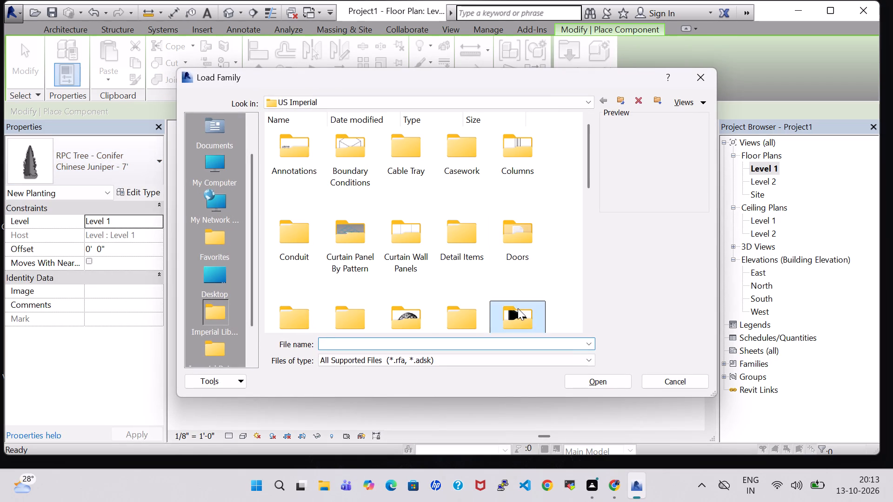
pyautogui.doubleClick(295, 137)
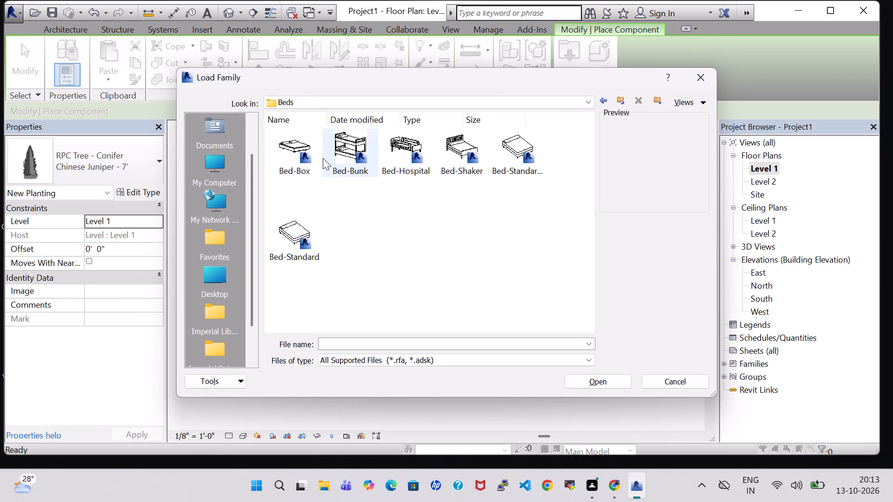
pyautogui.click(297, 150)
pyautogui.click(623, 381)
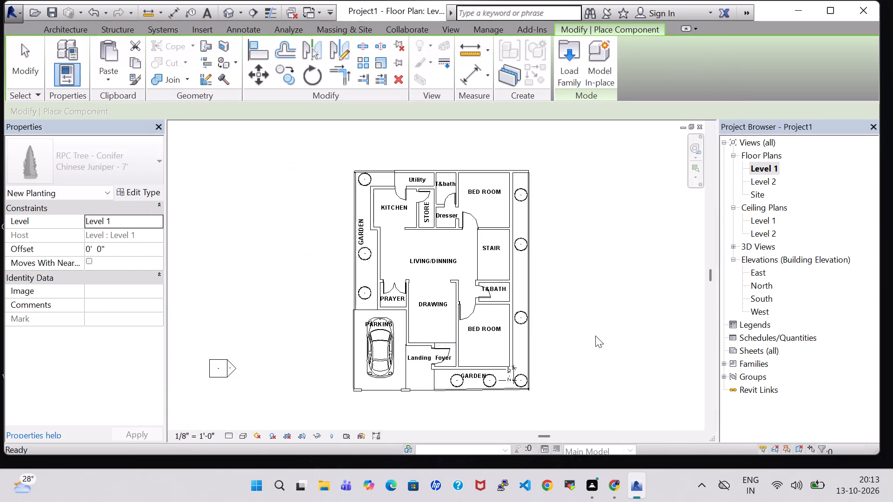
# Place a Bed-Box Double 53" x 74" in the bedroom beside T&bath, headboard to the north wall, about 4'-8" from the east wall.
pyautogui.scroll(5, 496, 229)
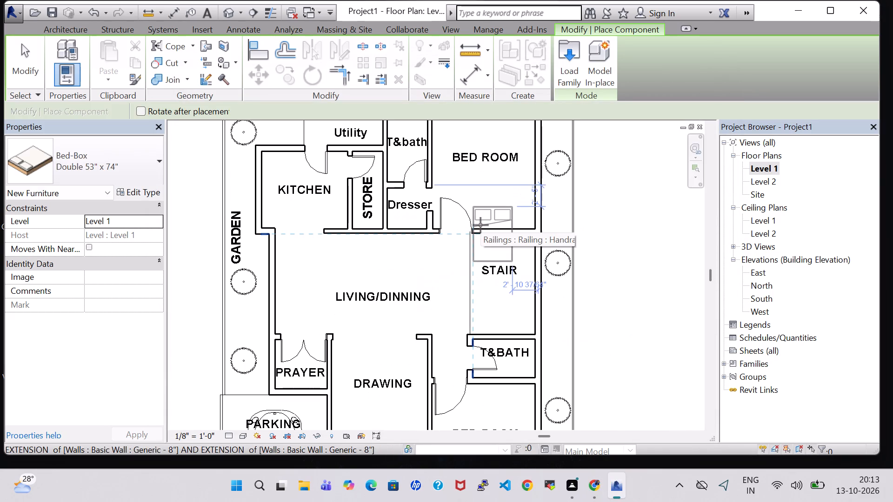
pyautogui.moveTo(471, 175); pyautogui.dragTo(471, 202, button='middle')
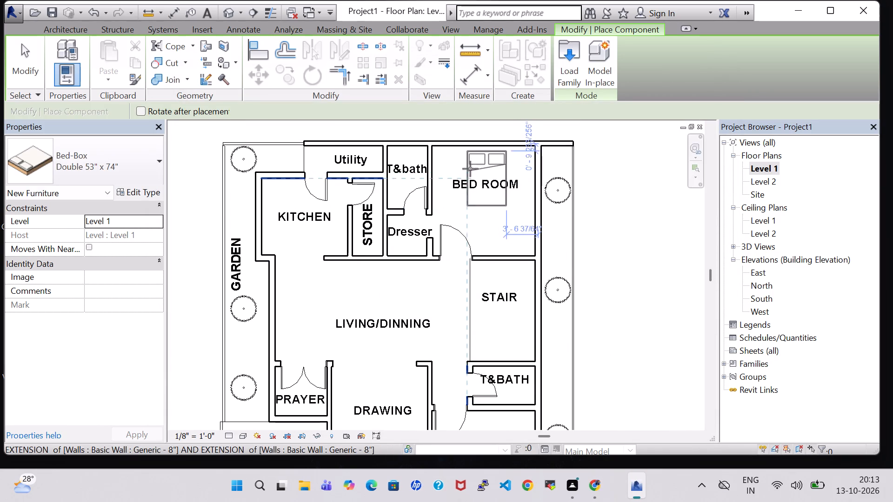
pyautogui.click(470, 165)
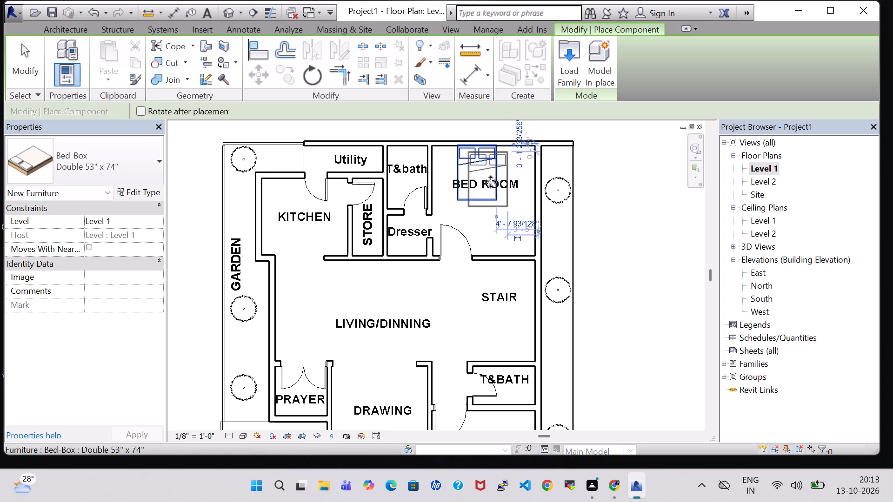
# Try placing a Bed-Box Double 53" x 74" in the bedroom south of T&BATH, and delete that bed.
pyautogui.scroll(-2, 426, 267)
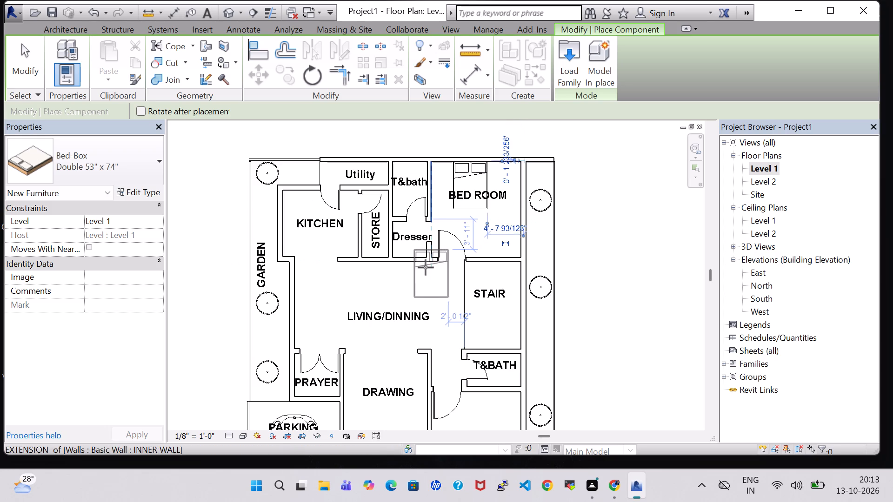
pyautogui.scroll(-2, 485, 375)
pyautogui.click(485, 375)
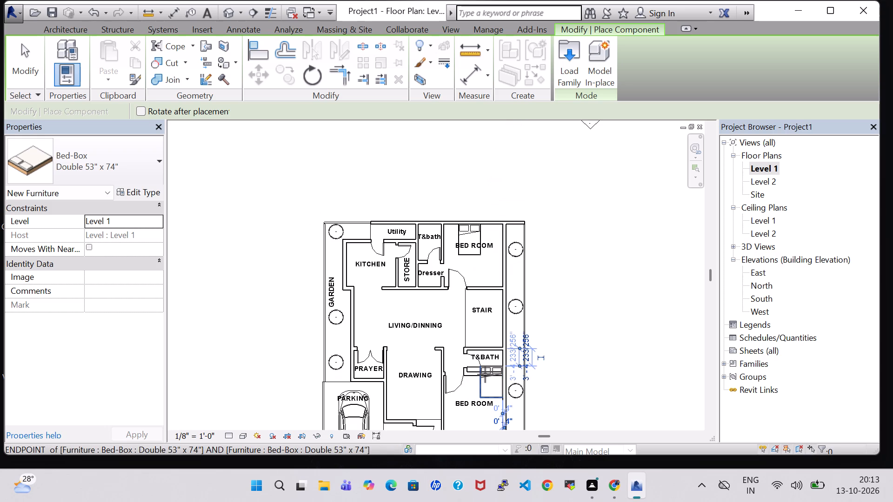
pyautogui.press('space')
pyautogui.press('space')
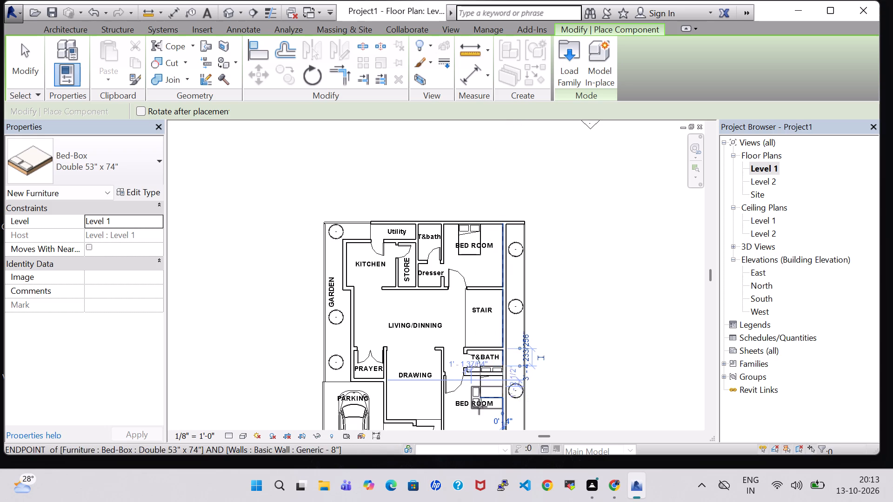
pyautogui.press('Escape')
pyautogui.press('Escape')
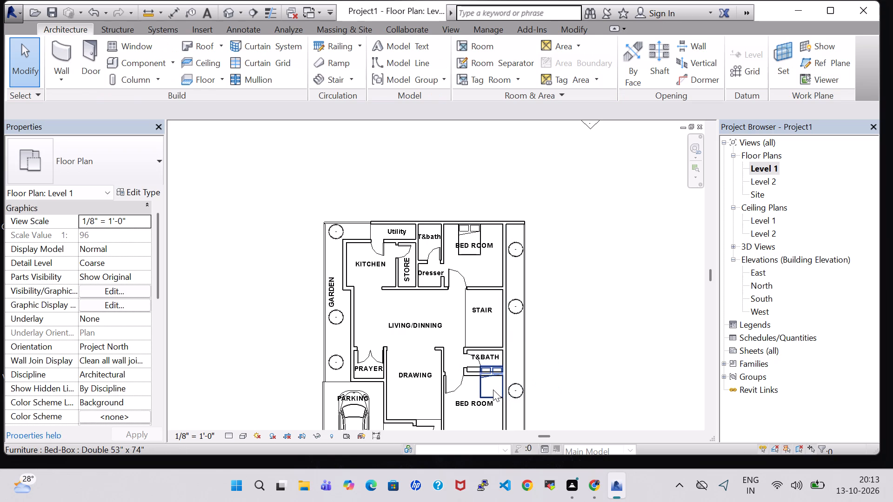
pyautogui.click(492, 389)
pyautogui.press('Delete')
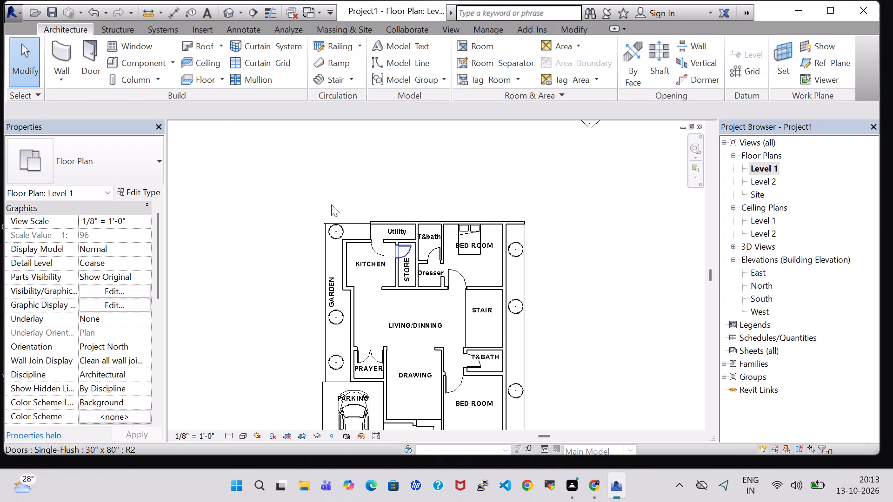
# Place a rotated Bed-Box Double 53" x 74" in the bedroom south of T&BATH, with its headboard against the east wall.
pyautogui.click(147, 69)
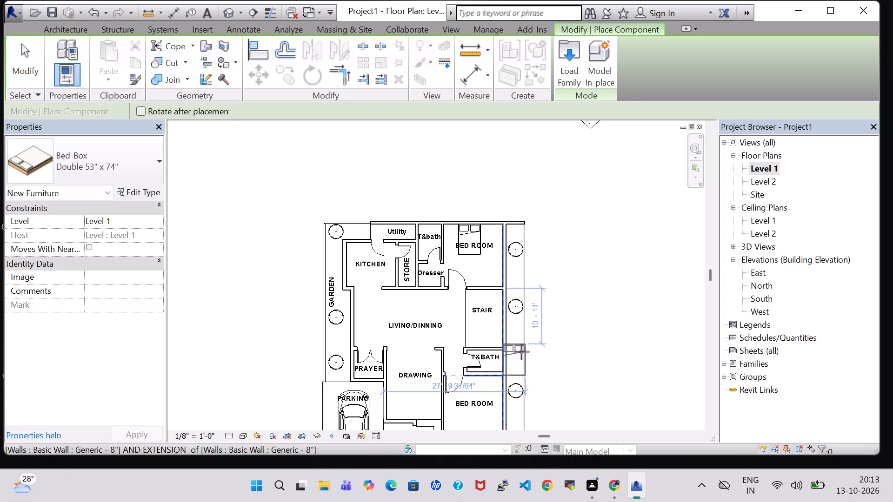
pyautogui.moveTo(566, 357); pyautogui.dragTo(563, 258, button='middle')
pyautogui.press('space')
pyautogui.press('space')
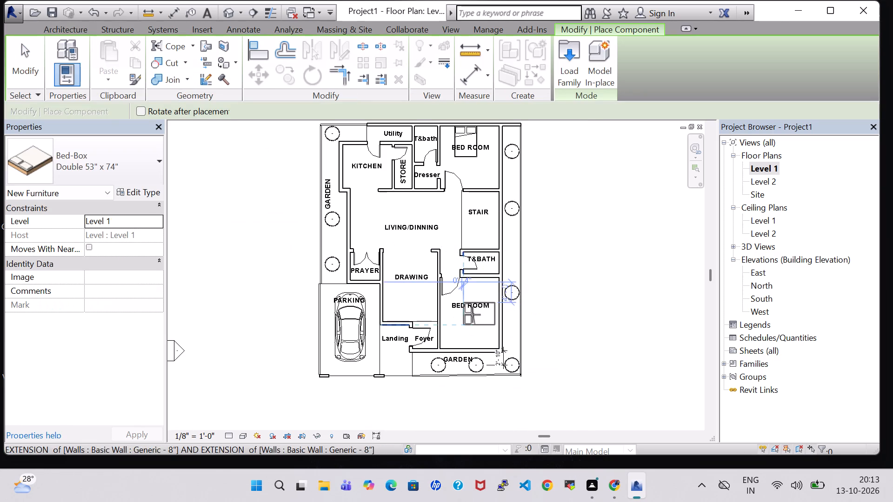
pyautogui.press('space')
pyautogui.press('space')
pyautogui.press('space')
pyautogui.press('space')
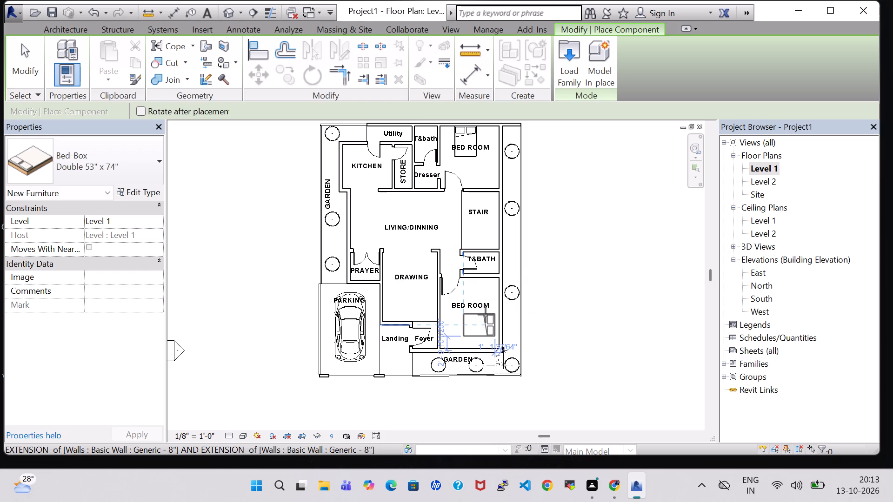
pyautogui.scroll(4, 488, 301)
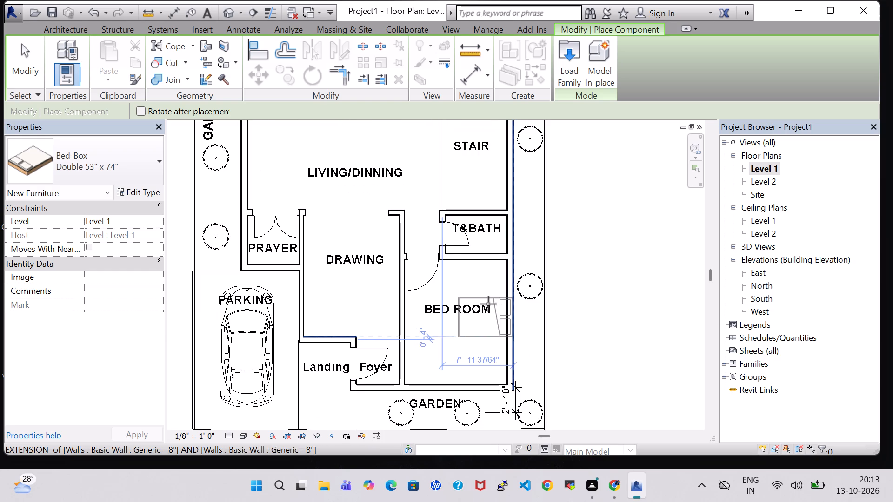
pyautogui.click(486, 304)
pyautogui.press('Escape')
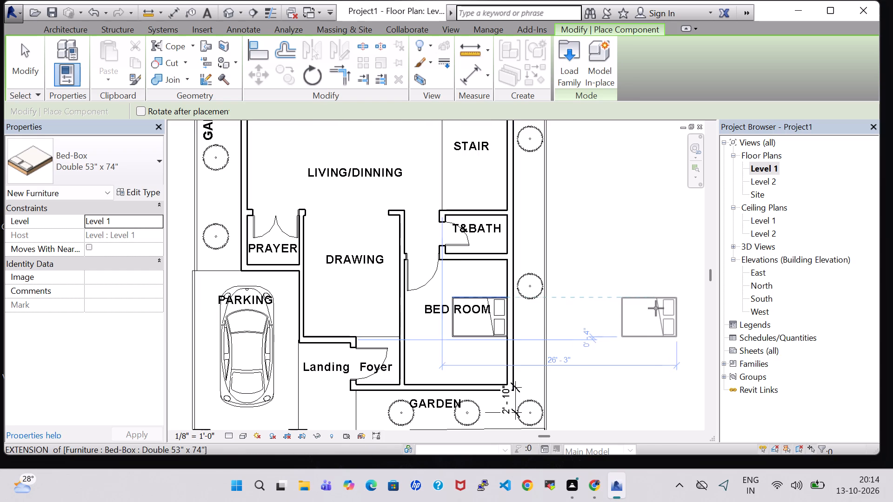
pyautogui.press('Escape')
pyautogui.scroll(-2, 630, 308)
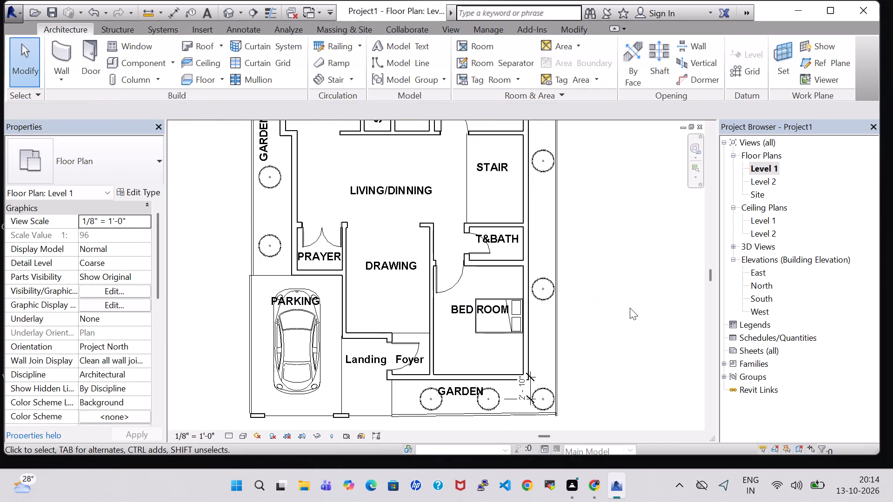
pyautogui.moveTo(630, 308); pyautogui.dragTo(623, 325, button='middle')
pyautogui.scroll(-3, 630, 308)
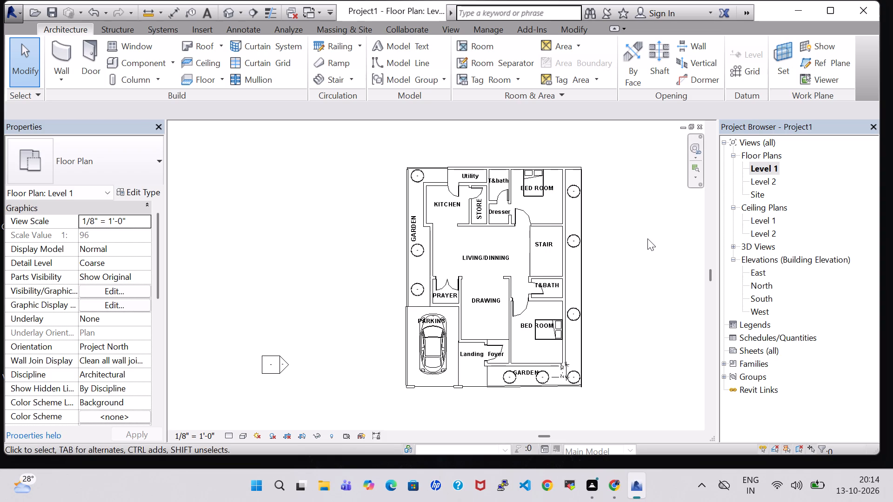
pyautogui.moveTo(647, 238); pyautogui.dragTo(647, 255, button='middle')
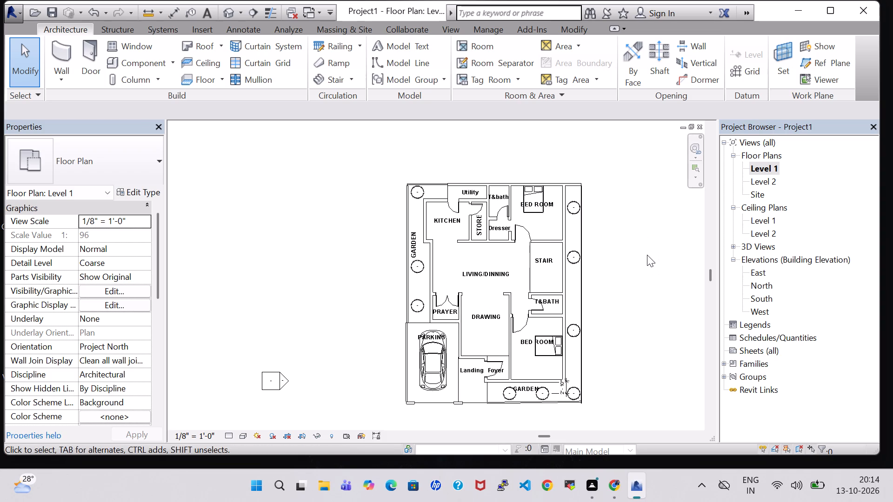
# Load the Table-Night Stand family from the Furniture Tables folder of the US Imperial library for component placement.
pyautogui.scroll(2, 620, 215)
pyautogui.moveTo(621, 204); pyautogui.dragTo(614, 218, button='middle')
pyautogui.scroll(2, 614, 218)
pyautogui.moveTo(614, 214); pyautogui.dragTo(619, 214, button='middle')
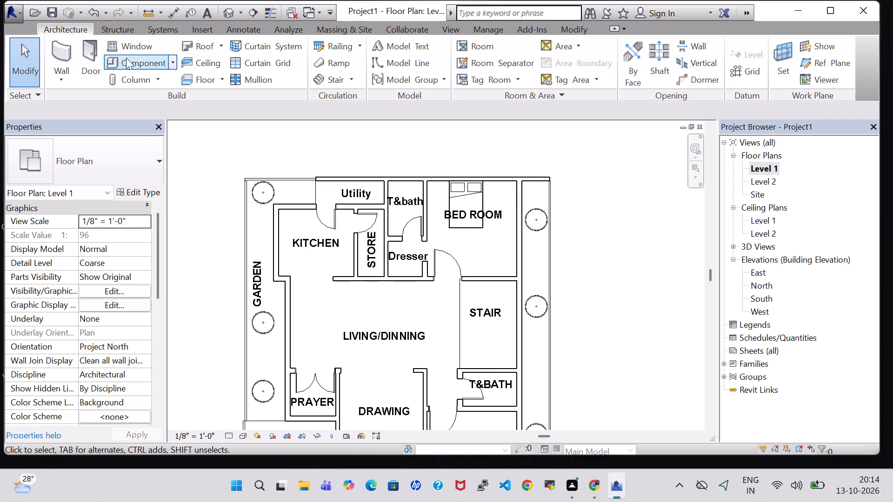
pyautogui.click(126, 58)
pyautogui.click(574, 59)
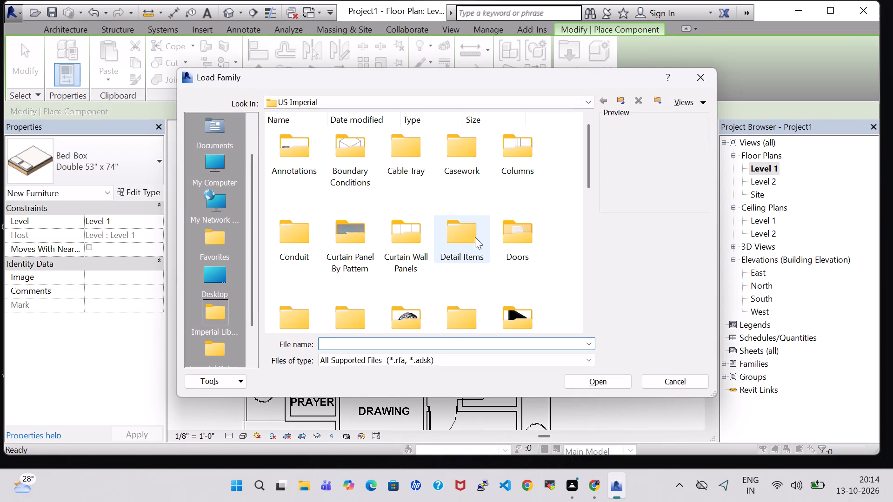
pyautogui.doubleClick(540, 312)
pyautogui.doubleClick(477, 145)
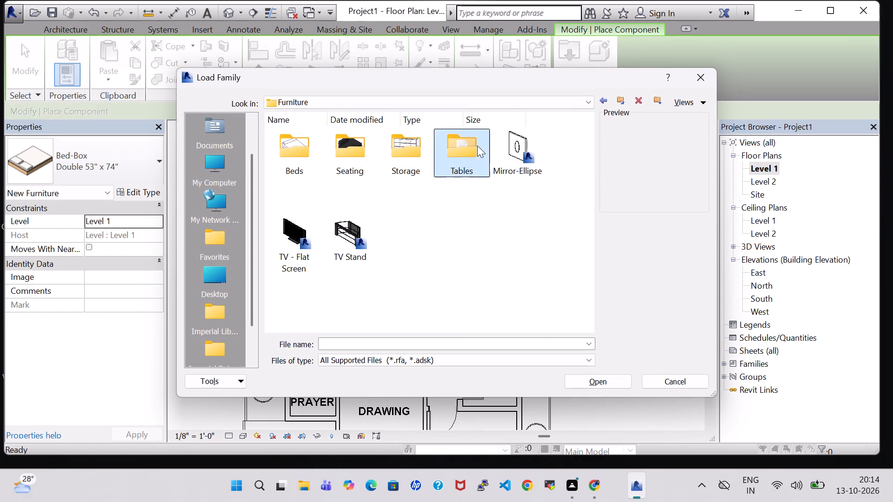
pyautogui.click(413, 228)
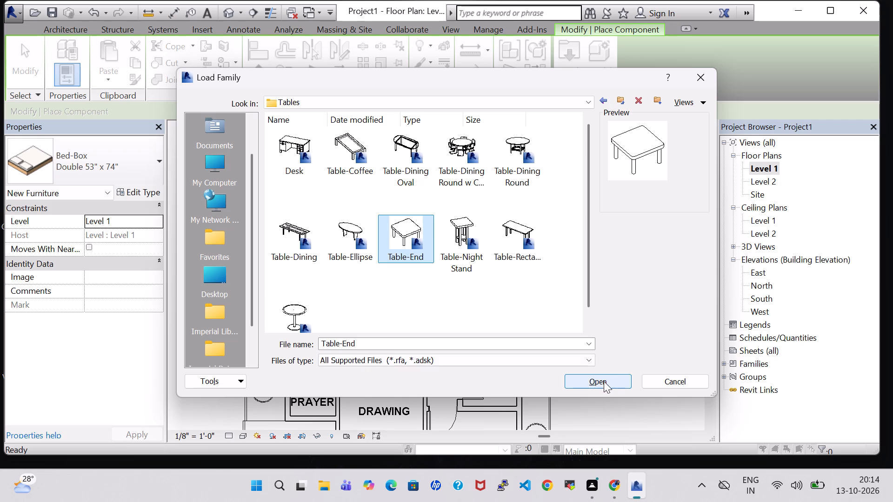
pyautogui.click(464, 226)
pyautogui.click(619, 381)
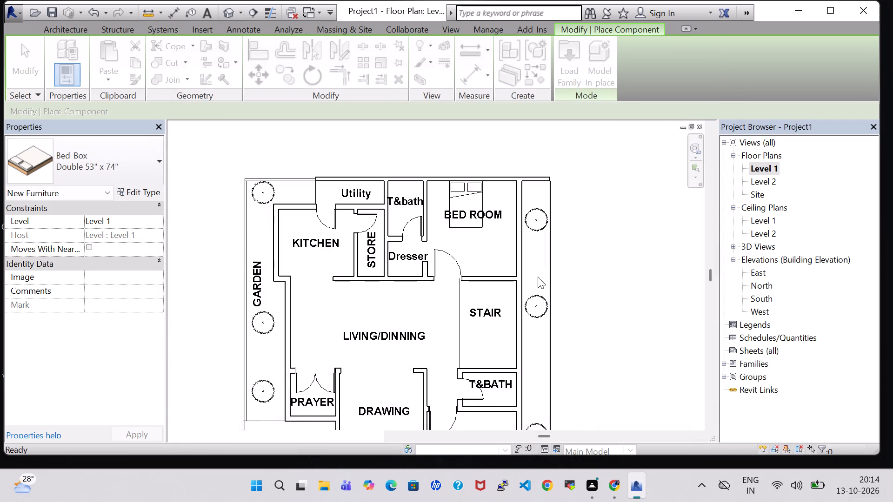
# Place a 24" x 24" x 30" Table-Night Stand on each side of the north bedroom's bed, against the north wall.
pyautogui.scroll(8, 496, 227)
pyautogui.moveTo(467, 195); pyautogui.dragTo(480, 296, button='middle')
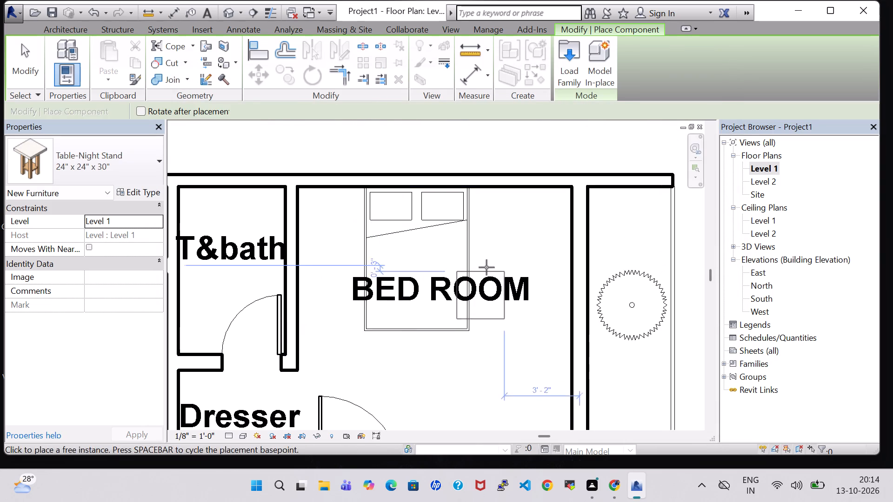
pyautogui.click(501, 213)
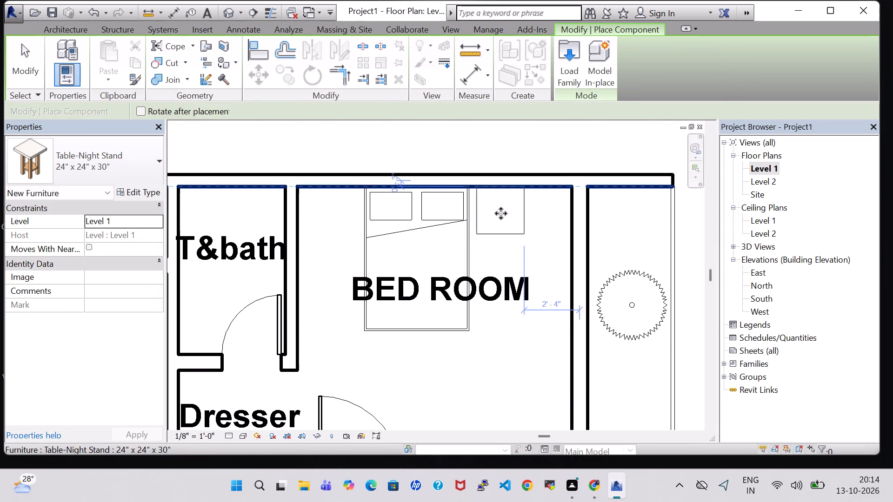
pyautogui.click(334, 207)
# Place a 24" x 24" x 30" Table-Night Stand on each side of the bed in the bedroom south of T&BATH, against the east wall.
pyautogui.scroll(-3, 542, 235)
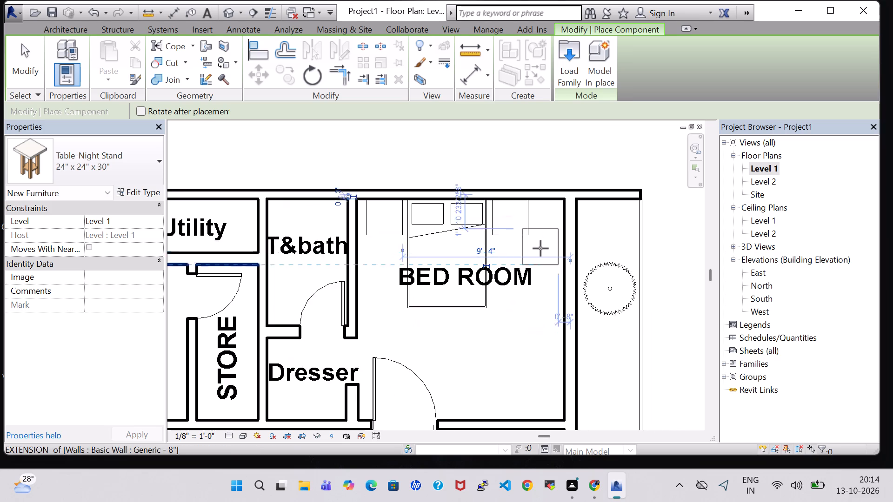
pyautogui.scroll(-2, 540, 248)
pyautogui.moveTo(632, 279); pyautogui.dragTo(563, 167, button='middle')
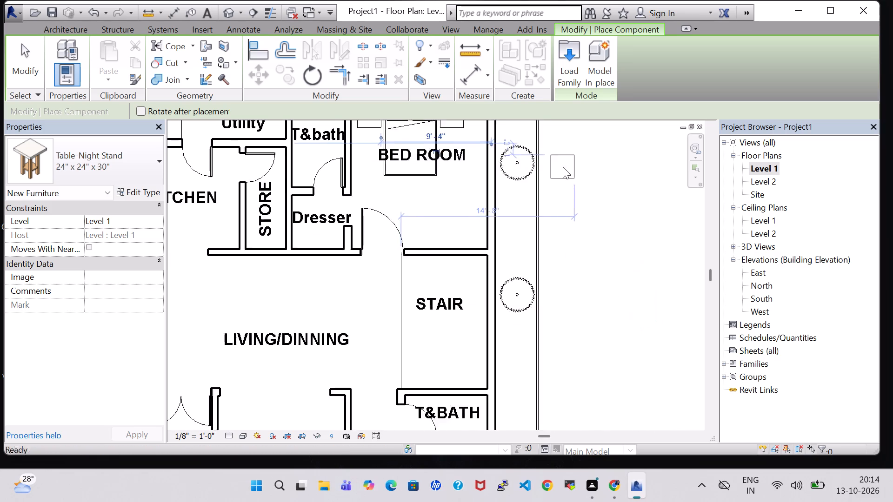
pyautogui.scroll(-2, 563, 167)
pyautogui.moveTo(631, 308); pyautogui.dragTo(610, 205, button='middle')
pyautogui.scroll(-1, 610, 205)
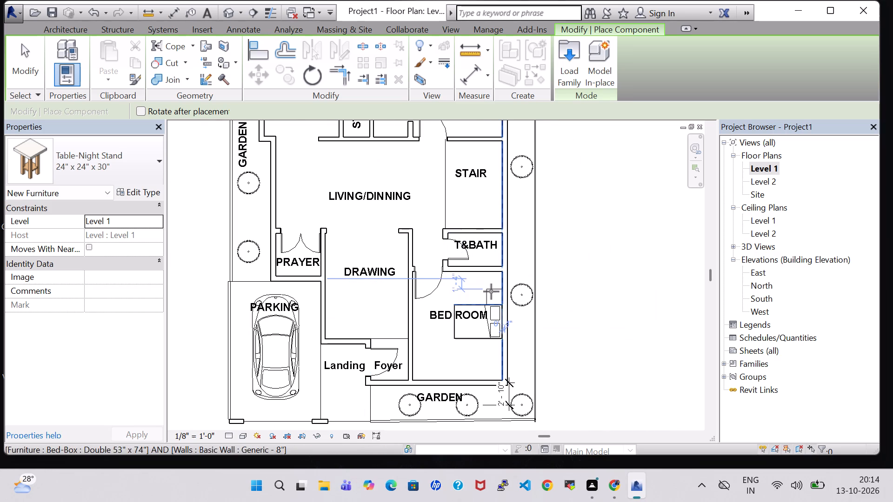
pyautogui.scroll(6, 490, 291)
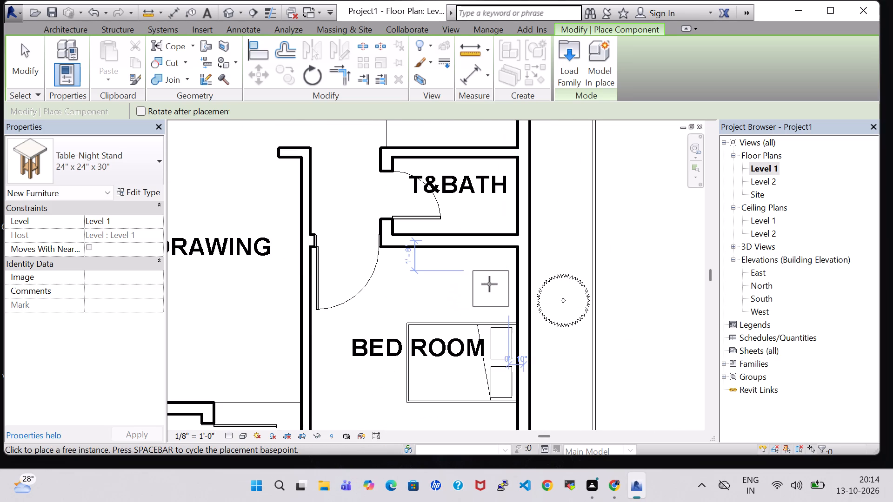
pyautogui.click(497, 294)
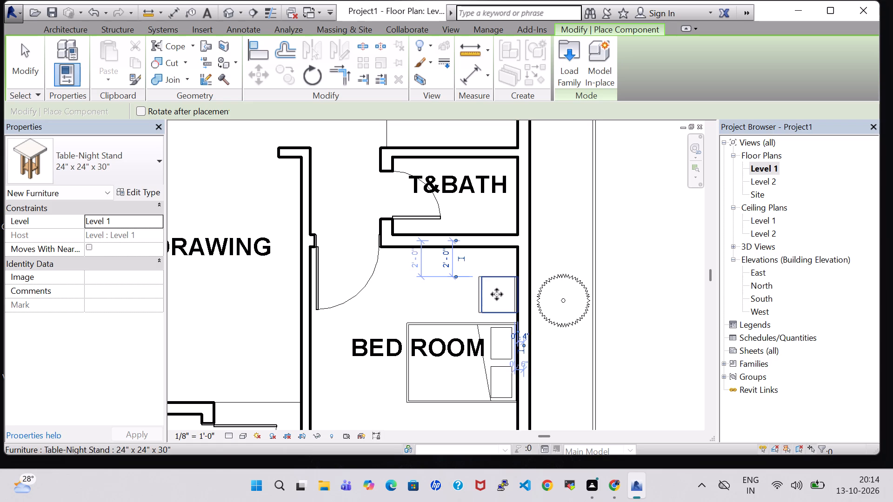
pyautogui.moveTo(493, 305); pyautogui.dragTo(483, 186, button='middle')
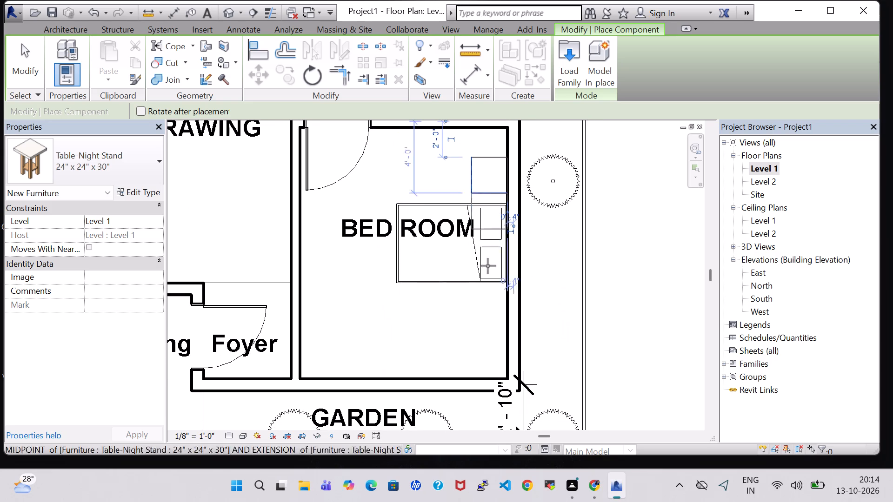
pyautogui.scroll(1, 485, 307)
pyautogui.click(485, 307)
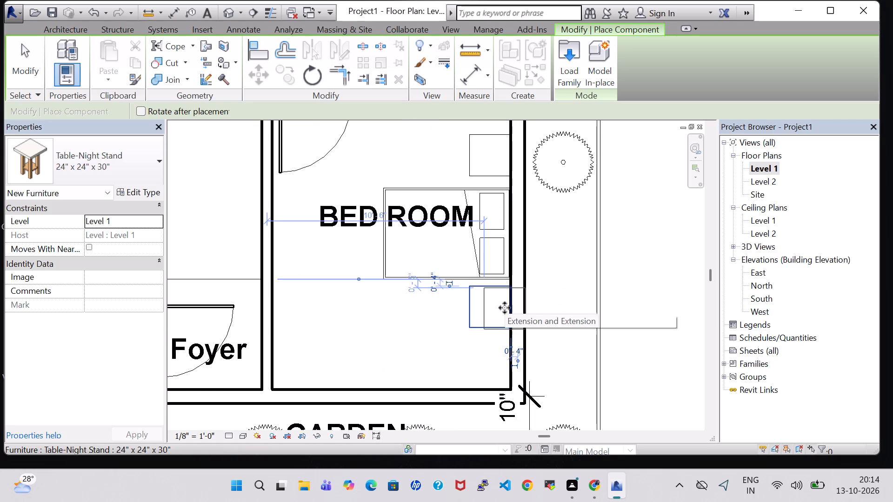
pyautogui.press('Escape')
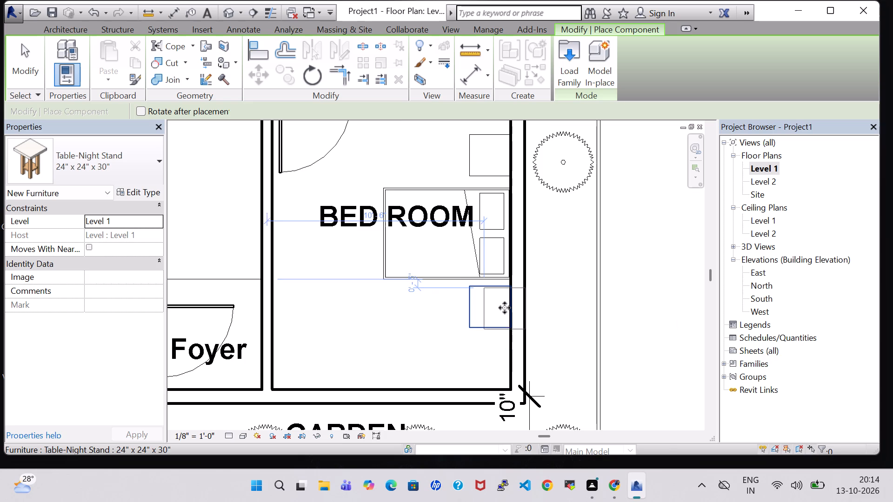
pyautogui.scroll(-3, 505, 308)
pyautogui.press('Escape')
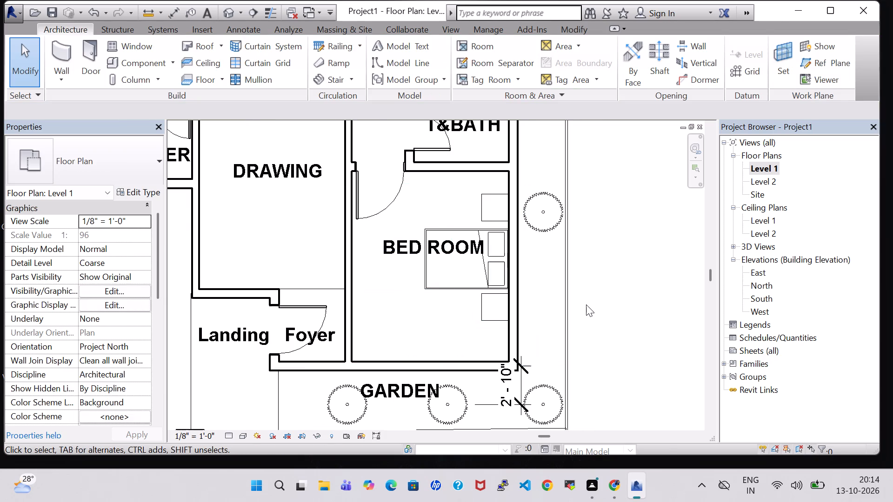
# Nudge the north bedroom's east night stand about 1'-9" toward the east wall.
pyautogui.scroll(-4, 586, 304)
pyautogui.middleClick(594, 264)
pyautogui.scroll(-2, 588, 264)
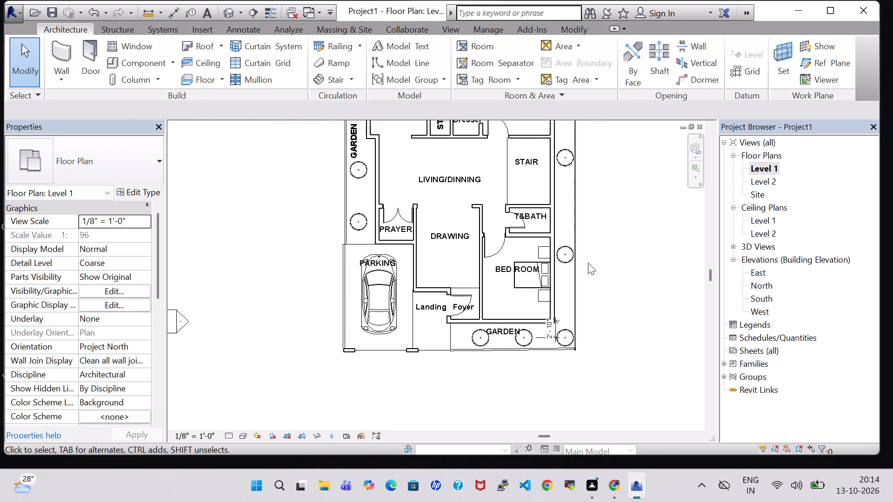
pyautogui.moveTo(618, 226); pyautogui.dragTo(566, 307, button='middle')
pyautogui.scroll(-1, 575, 296)
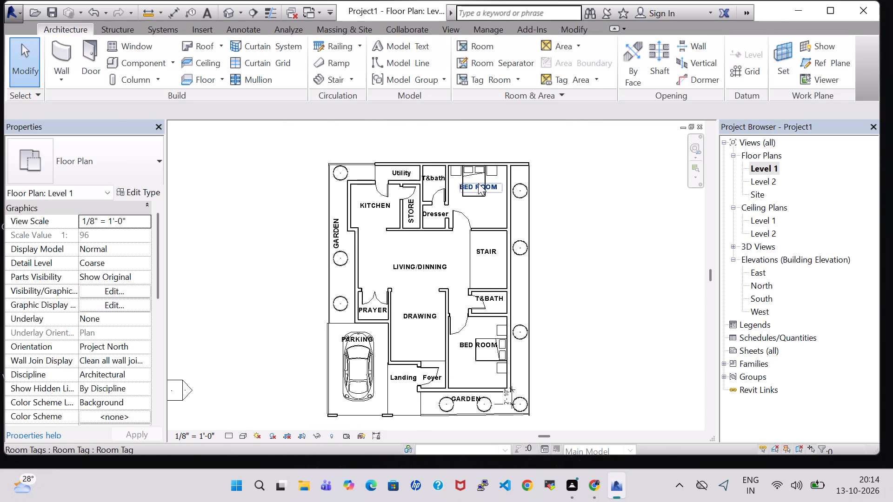
pyautogui.click(489, 175)
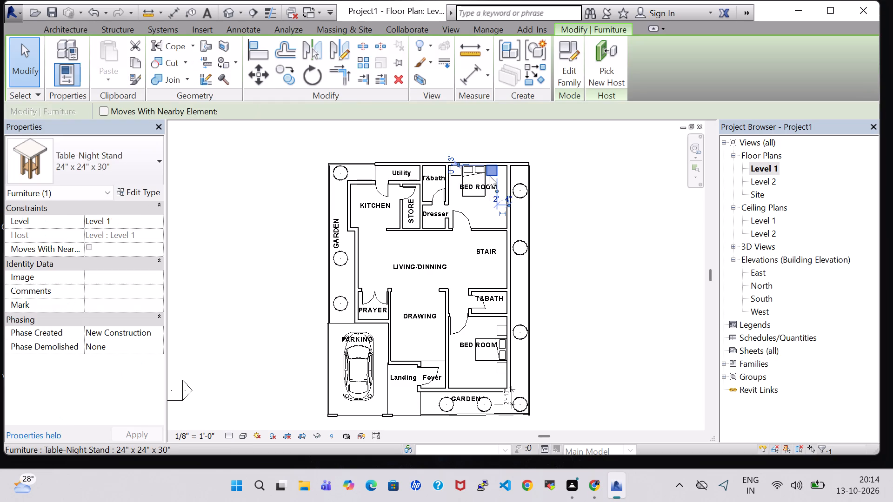
pyautogui.press('Right')
pyautogui.press('Right')
pyautogui.press('Right')
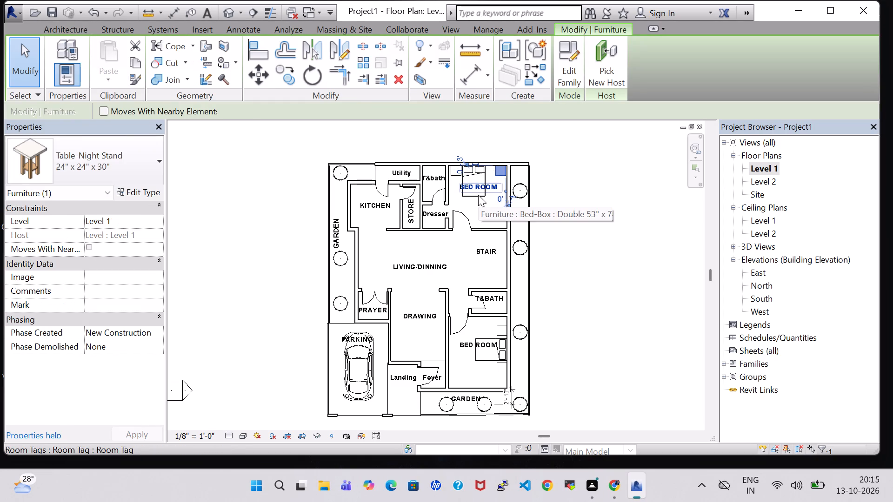
pyautogui.click(565, 194)
# Nudge the north bedroom's bed and its west night stand about 1'-9" east.
pyautogui.click(466, 198)
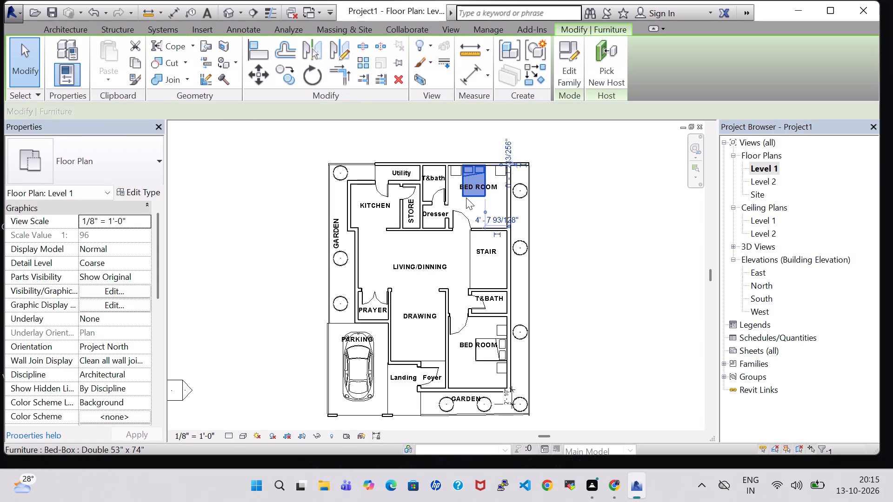
pyautogui.press('Right')
pyautogui.press('Right')
pyautogui.press('Right')
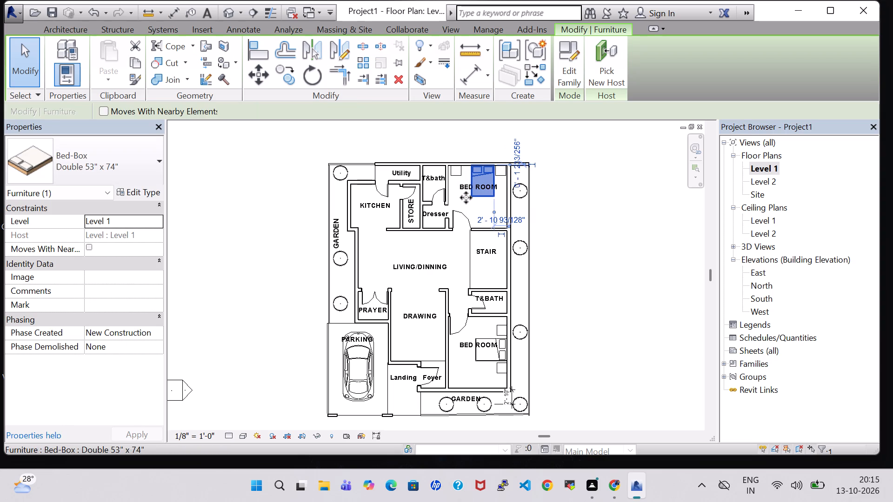
pyautogui.click(459, 172)
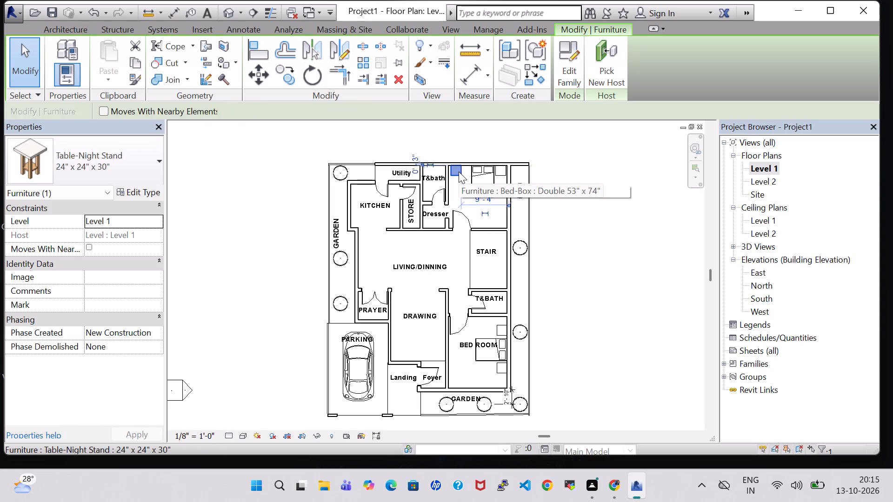
pyautogui.press('Right')
pyautogui.press('Right')
pyautogui.press('Right')
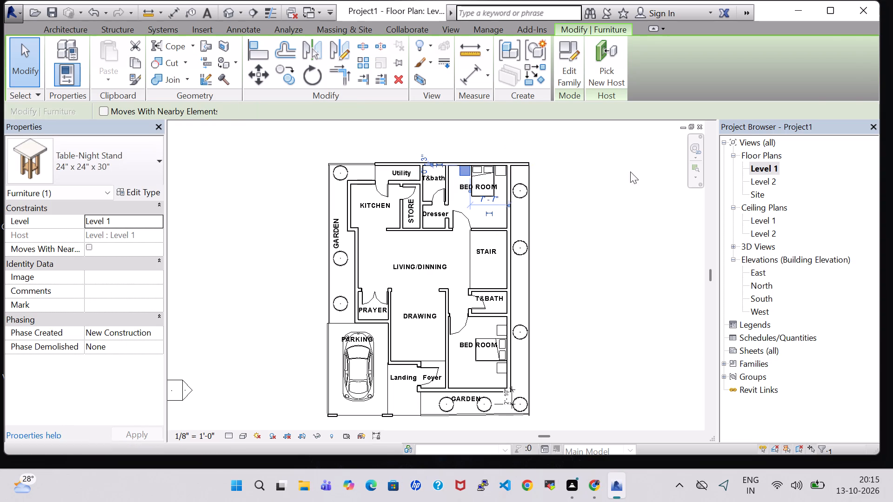
pyautogui.click(564, 233)
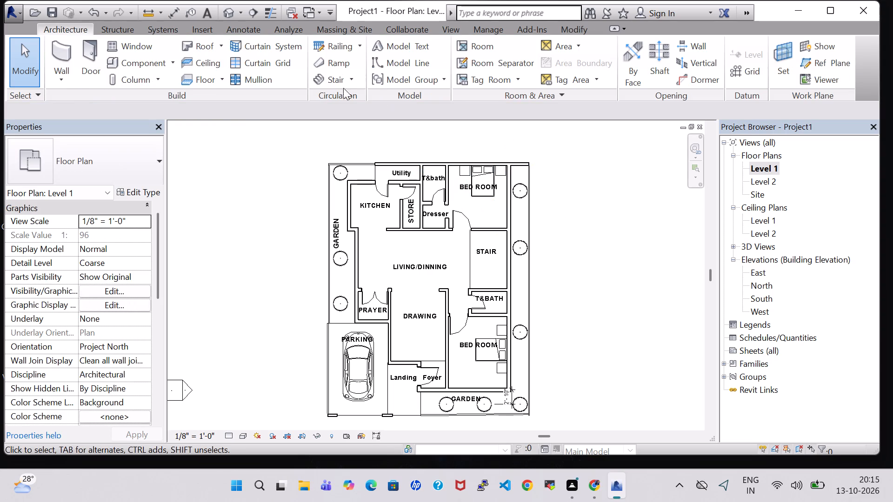
# Load the TV Stand family from the Furniture folder of the US Imperial library for component placement.
pyautogui.click(145, 69)
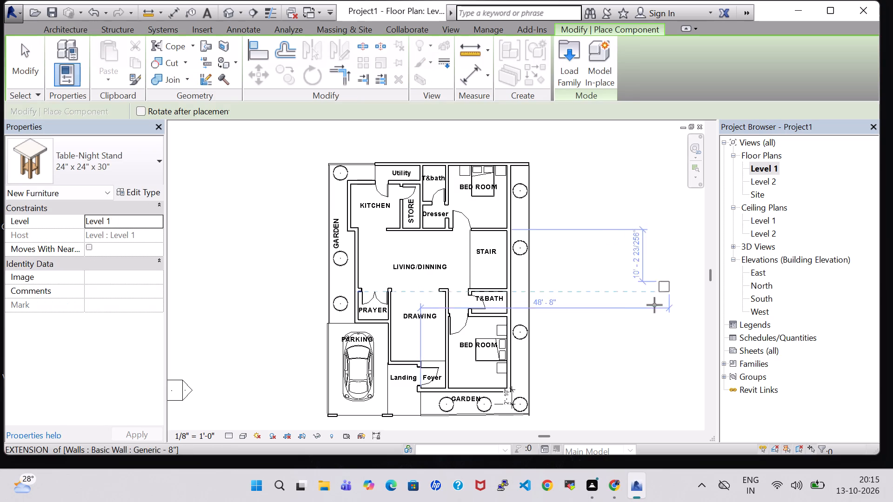
pyautogui.click(573, 73)
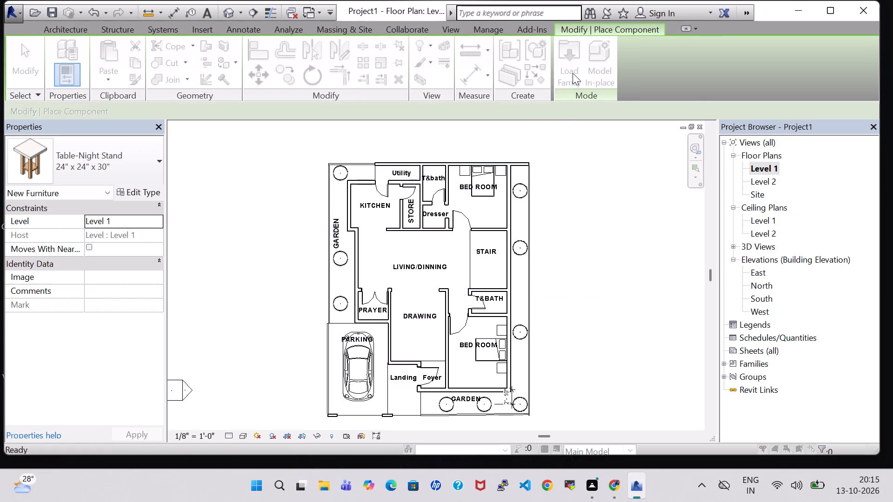
pyautogui.click(511, 300)
pyautogui.doubleClick(511, 306)
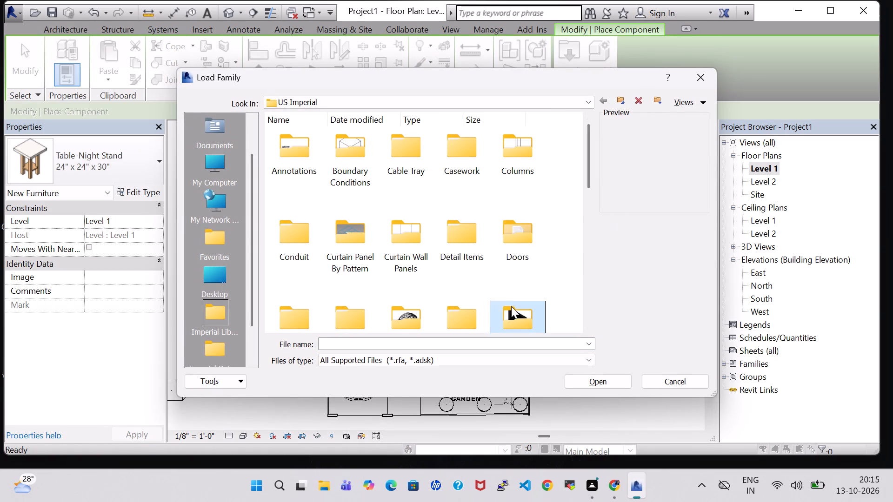
pyautogui.click(280, 228)
pyautogui.click(364, 242)
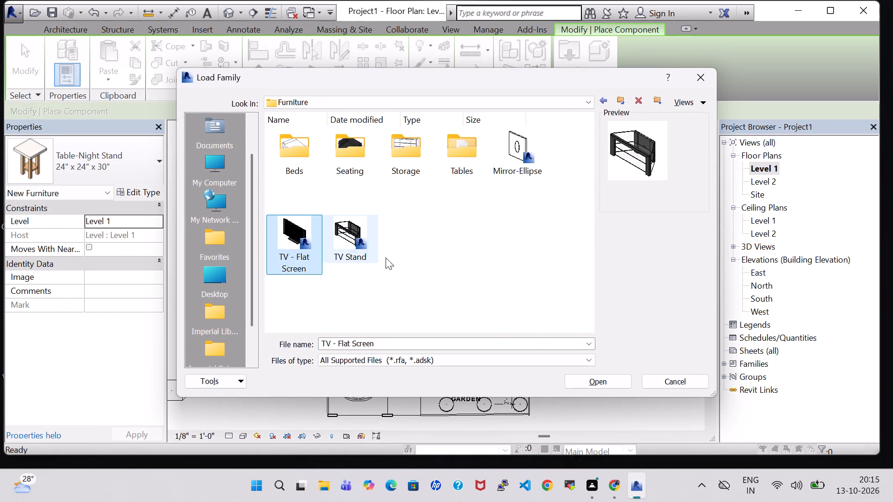
pyautogui.click(621, 377)
# Place a rotated TV Stand against the south wall of the north bedroom, beside the door and opposite the bed.
pyautogui.scroll(6, 481, 222)
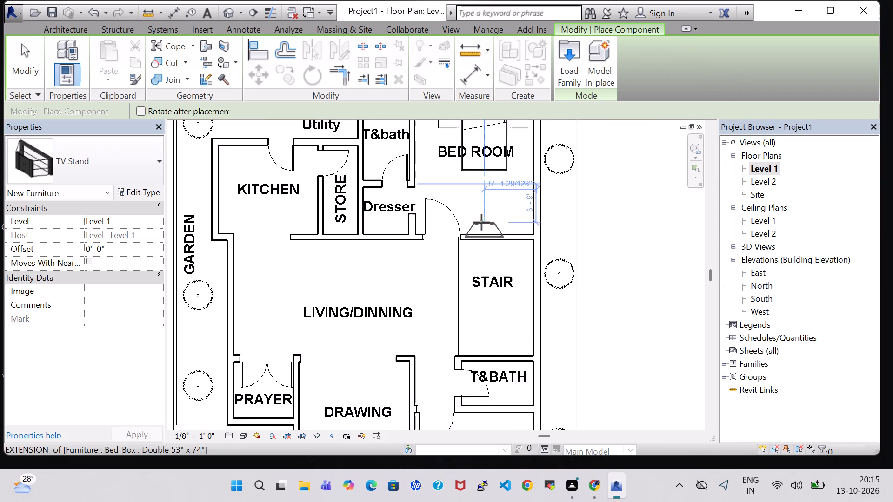
pyautogui.scroll(4, 481, 222)
pyautogui.press('space')
pyautogui.press('space')
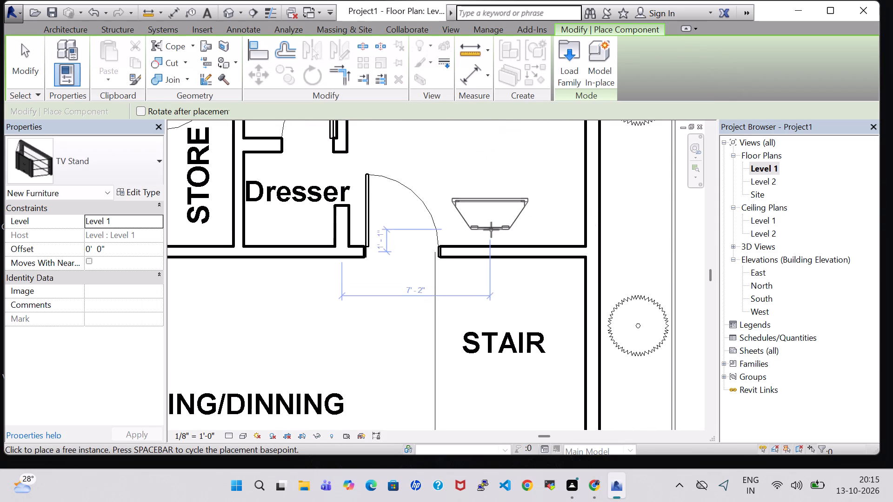
pyautogui.click(499, 243)
# Place a rotated TV Stand against the west wall of the south bedroom, facing the foot of the bed.
pyautogui.scroll(-2, 546, 238)
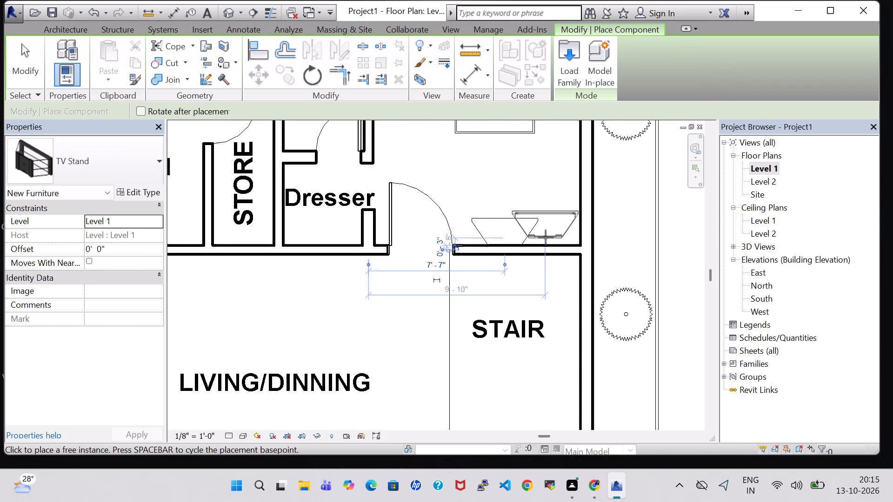
pyautogui.scroll(-4, 546, 238)
pyautogui.moveTo(522, 294); pyautogui.dragTo(516, 185, button='middle')
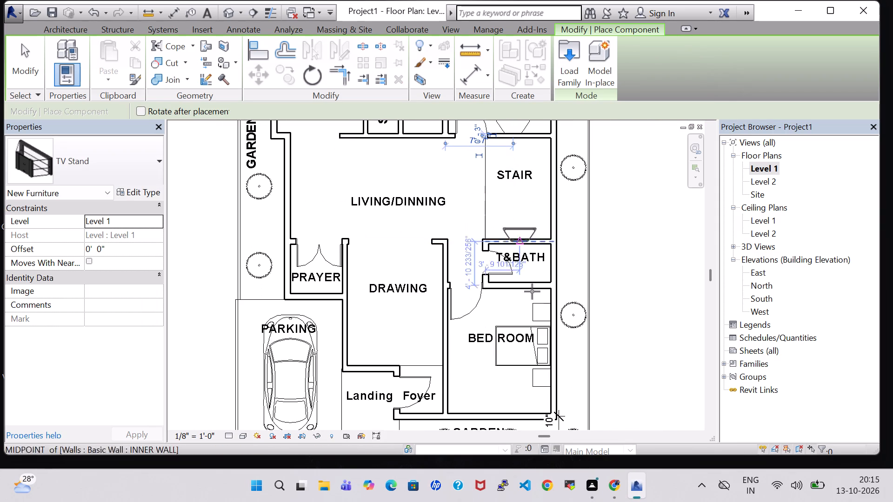
pyautogui.press('space')
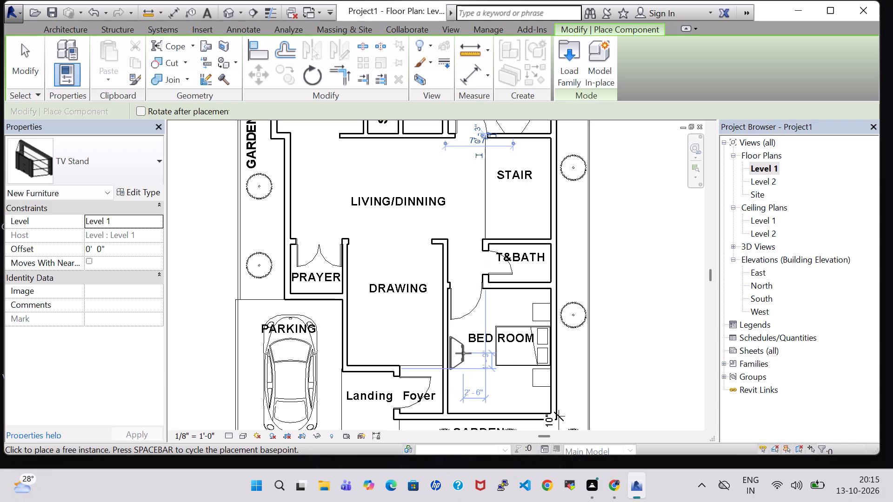
pyautogui.press('space')
pyautogui.press('space')
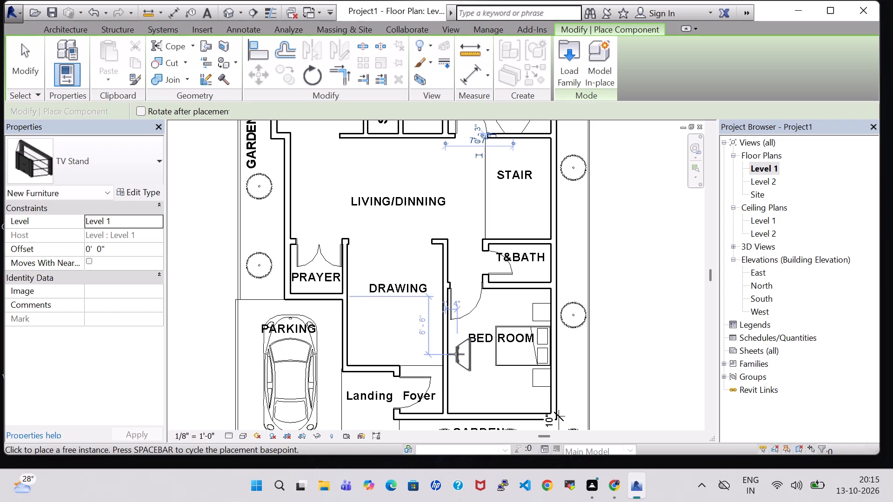
pyautogui.click(449, 357)
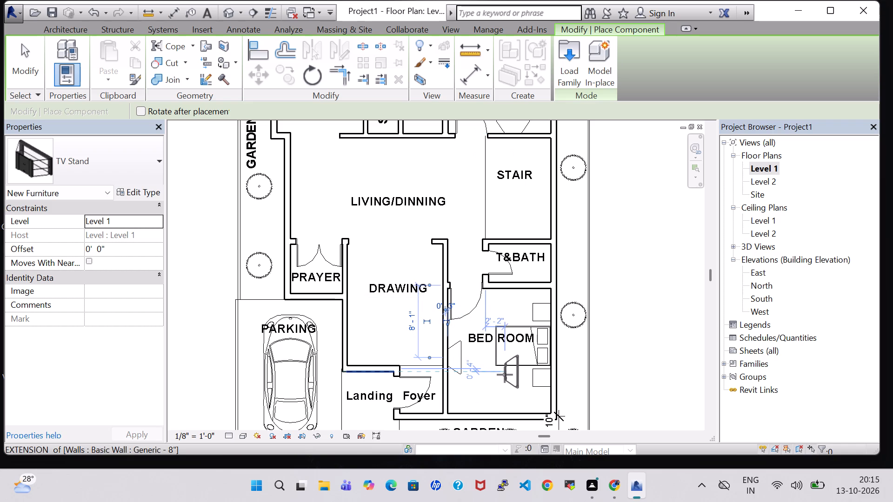
pyautogui.press('Escape')
pyautogui.press('Escape')
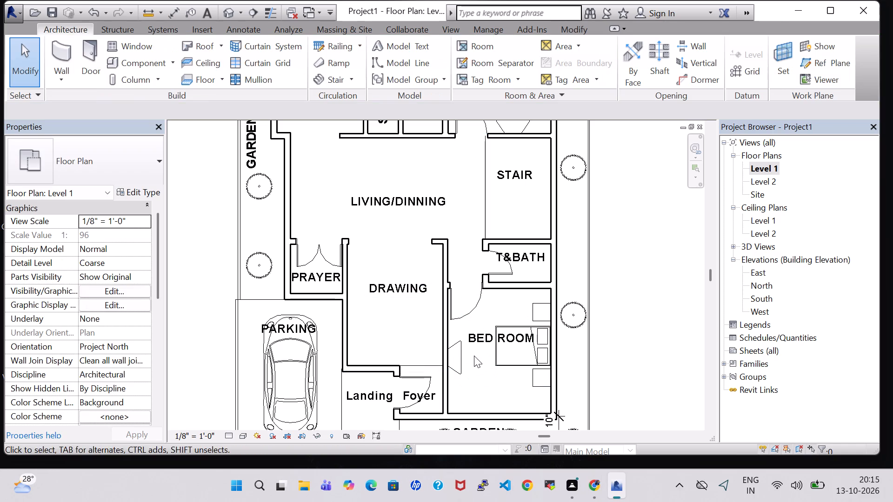
pyautogui.press('Escape')
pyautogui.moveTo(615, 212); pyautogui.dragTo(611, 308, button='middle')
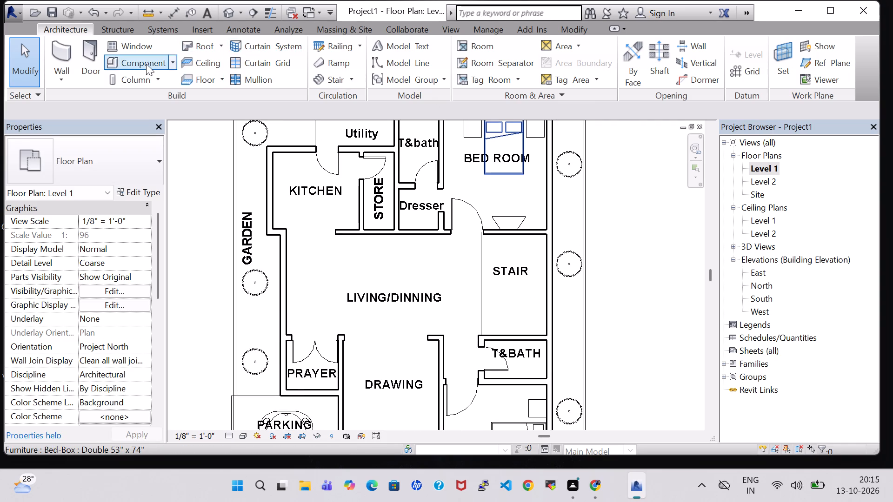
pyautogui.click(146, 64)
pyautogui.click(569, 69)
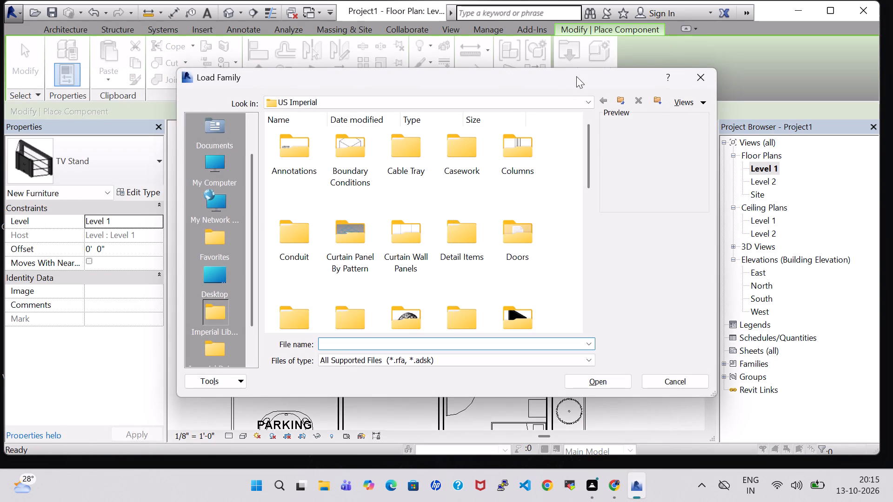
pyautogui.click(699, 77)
# Open the default 3D view of the house model.
pyautogui.click(231, 13)
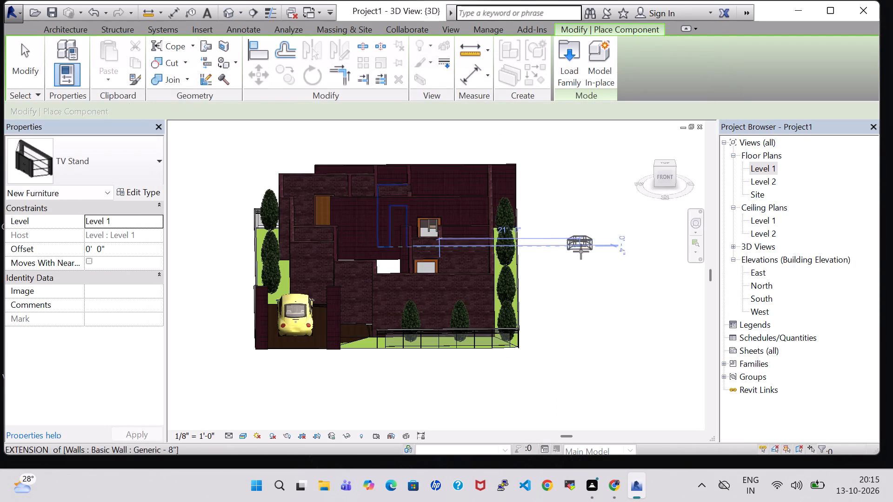
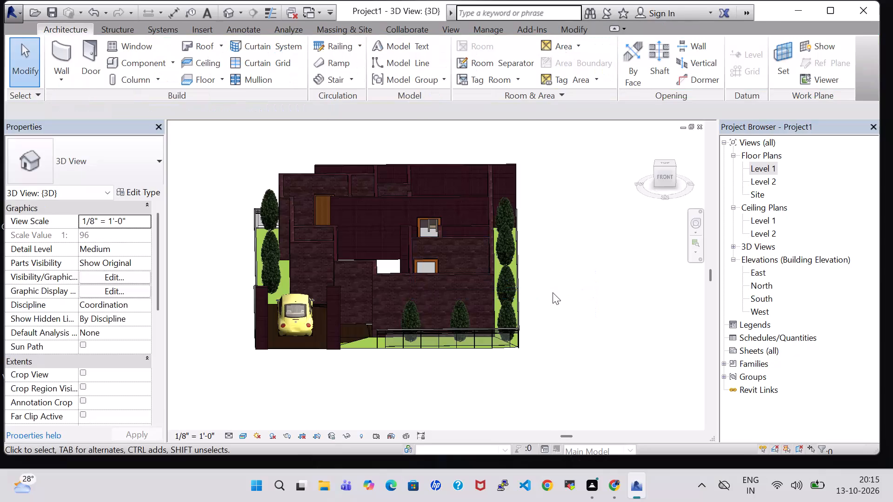
# Examine the TV stand against the west wall of the south bedroom in 3D, up close and from several angles.
pyautogui.keyDown('shift'); pyautogui.moveTo(555, 282); pyautogui.dragTo(442, 351, button='middle'); pyautogui.keyUp('shift')
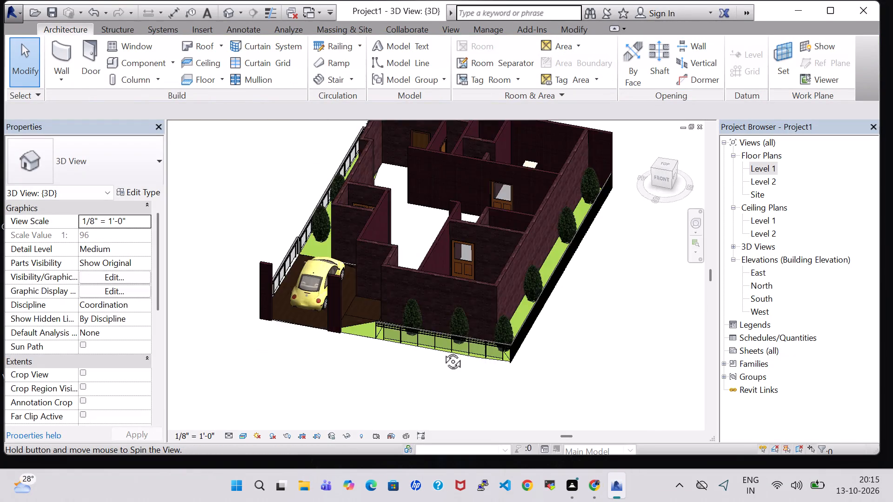
pyautogui.keyDown('shift'); pyautogui.moveTo(442, 351); pyautogui.dragTo(419, 358, button='middle'); pyautogui.keyUp('shift')
pyautogui.keyDown('shift'); pyautogui.scroll(11, 501, 308); pyautogui.keyUp('shift')
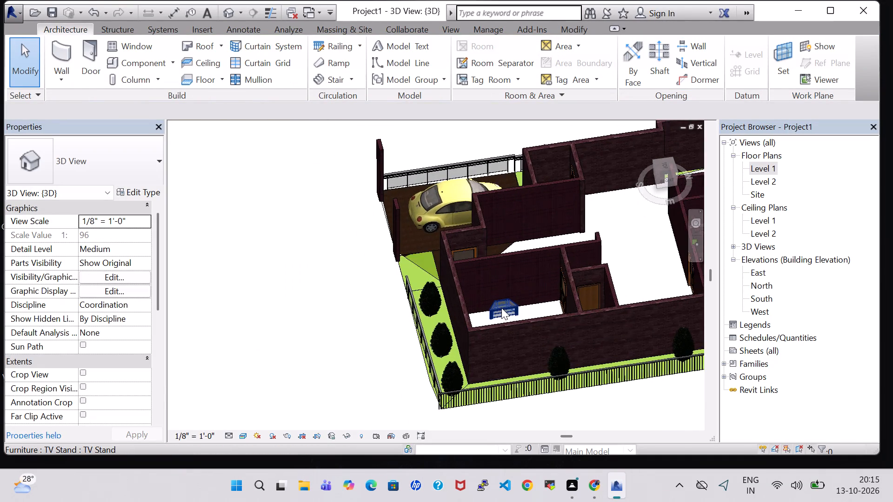
pyautogui.scroll(6, 527, 302)
pyautogui.click(547, 324)
pyautogui.keyDown('shift'); pyautogui.moveTo(547, 324); pyautogui.dragTo(537, 322, button='middle'); pyautogui.keyUp('shift')
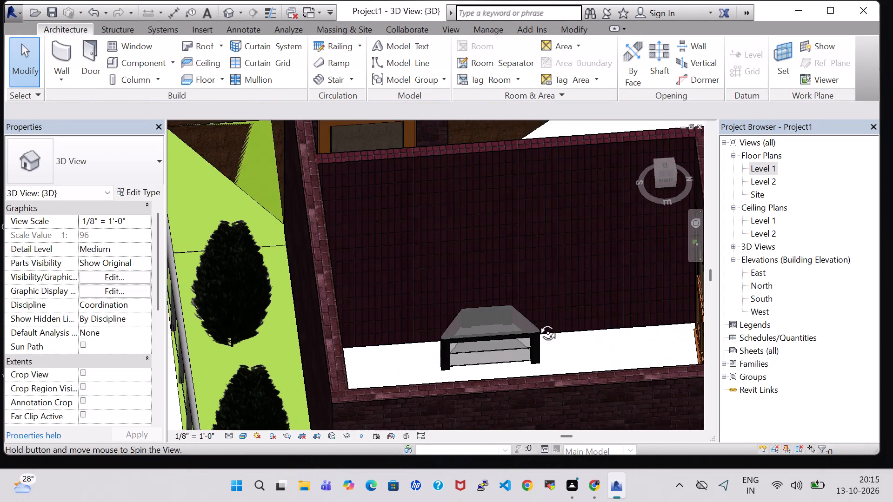
pyautogui.keyDown('shift'); pyautogui.moveTo(537, 322); pyautogui.dragTo(536, 313, button='middle'); pyautogui.keyUp('shift')
pyautogui.scroll(6, 542, 323)
pyautogui.keyDown('shift'); pyautogui.moveTo(587, 374); pyautogui.dragTo(579, 350, button='middle'); pyautogui.keyUp('shift')
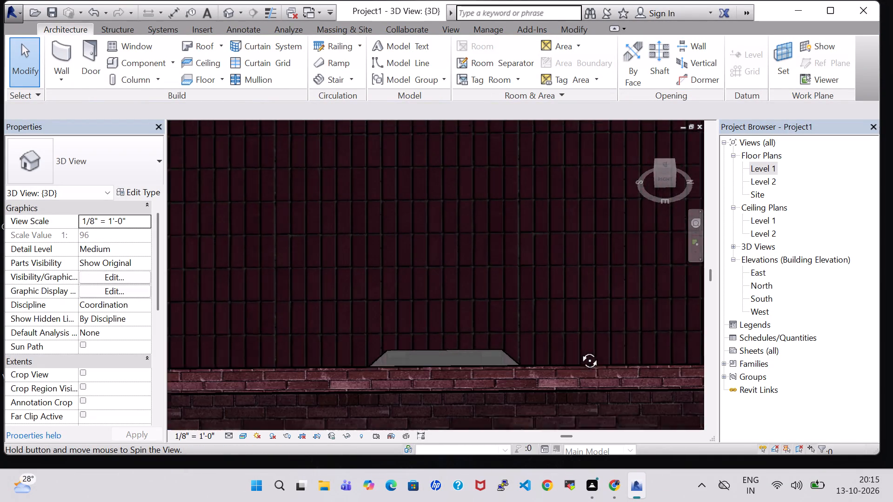
pyautogui.keyDown('shift'); pyautogui.moveTo(579, 350); pyautogui.dragTo(571, 416, button='middle'); pyautogui.keyUp('shift')
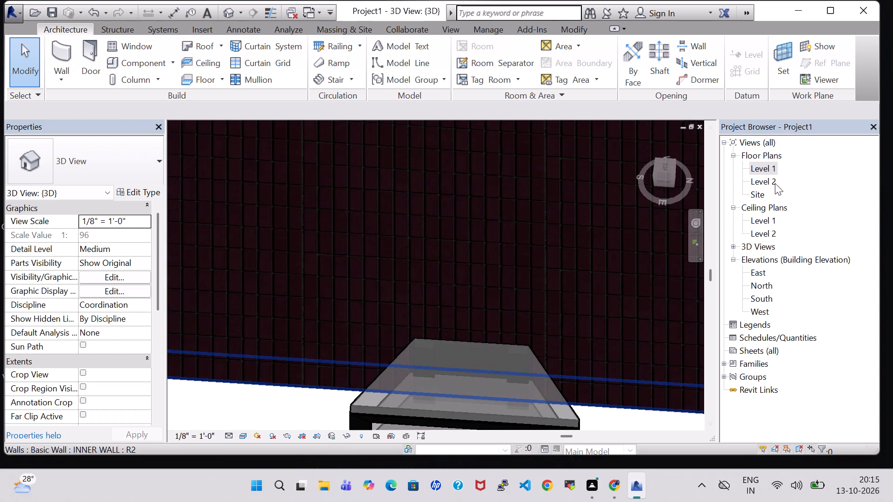
# Return to the Level 1 floor plan and load the TV - Flat Screen family from the US Imperial Furniture folder for component placement.
pyautogui.doubleClick(773, 167)
pyautogui.scroll(-3, 577, 205)
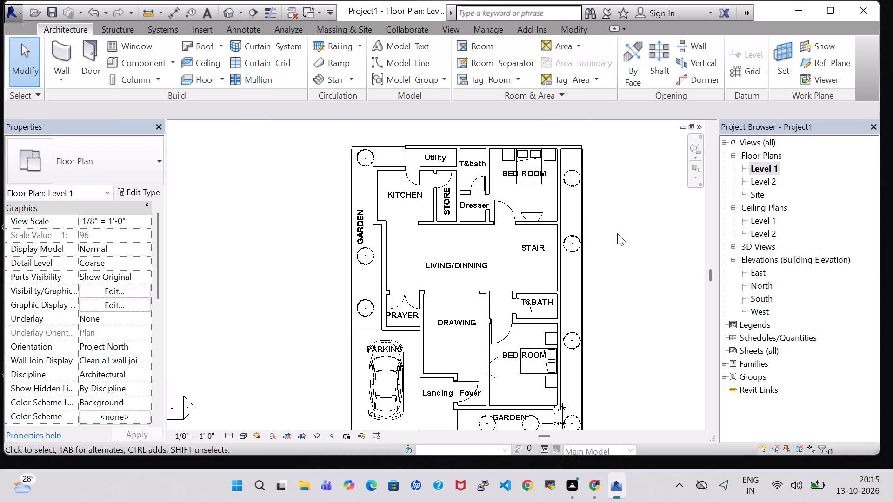
pyautogui.click(126, 63)
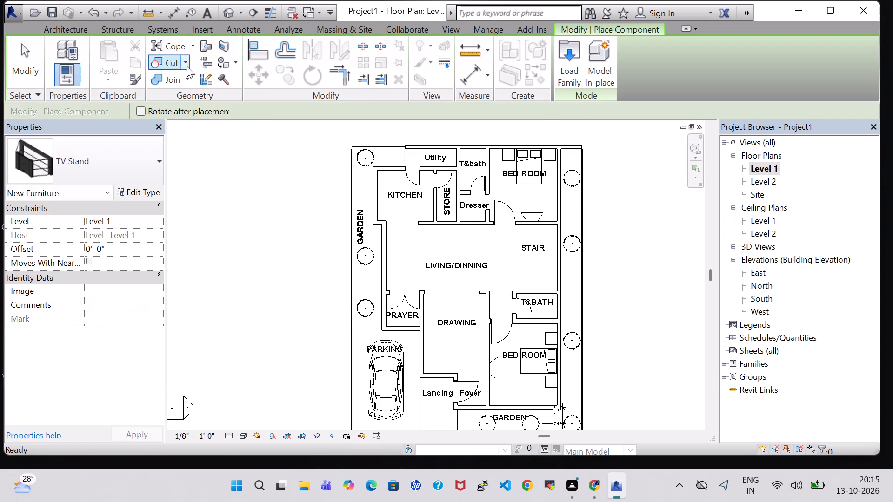
pyautogui.click(561, 67)
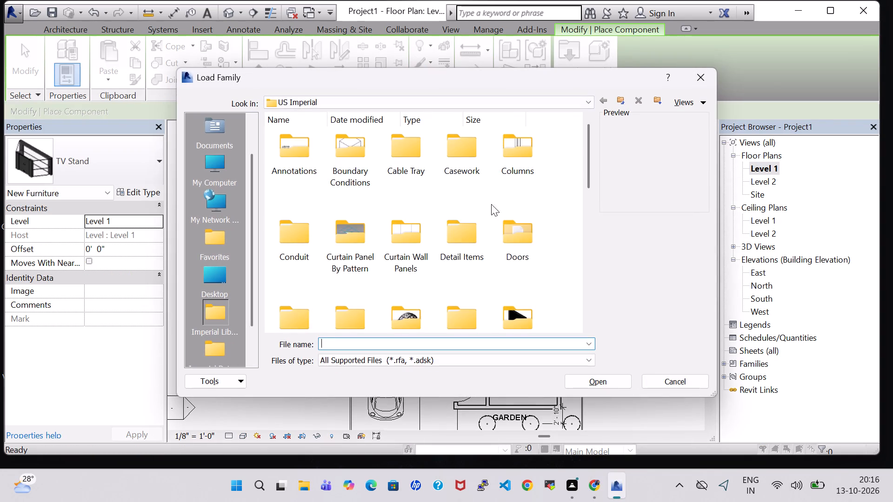
pyautogui.scroll(-1, 476, 243)
pyautogui.doubleClick(522, 191)
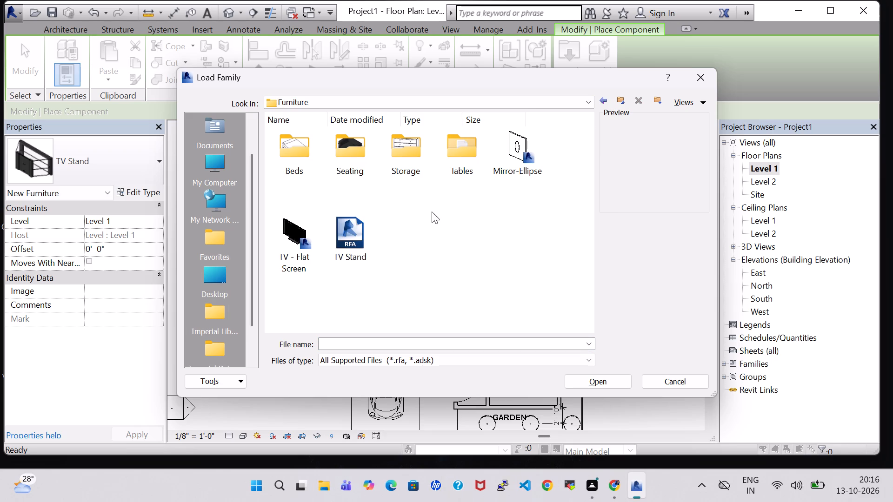
pyautogui.click(290, 238)
pyautogui.click(592, 382)
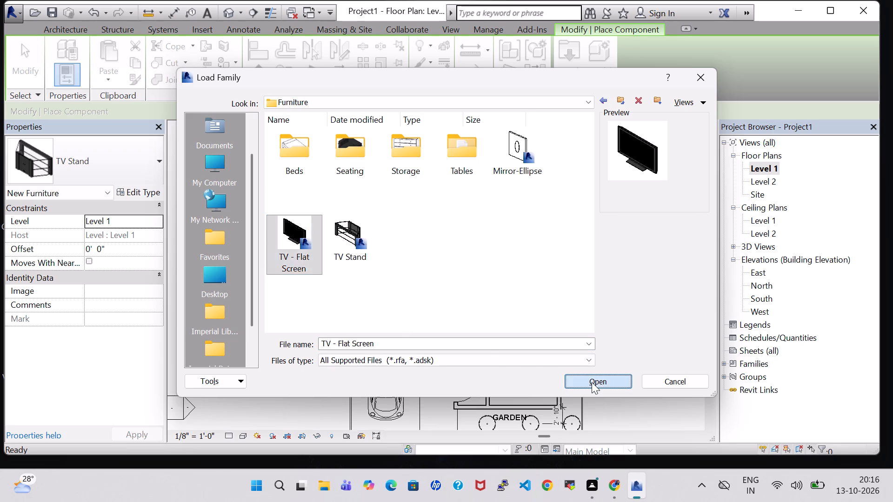
# Place a rotated 32" TV - Flat Screen against the south bedroom's west wall, centred behind the TV stand.
pyautogui.scroll(6, 498, 318)
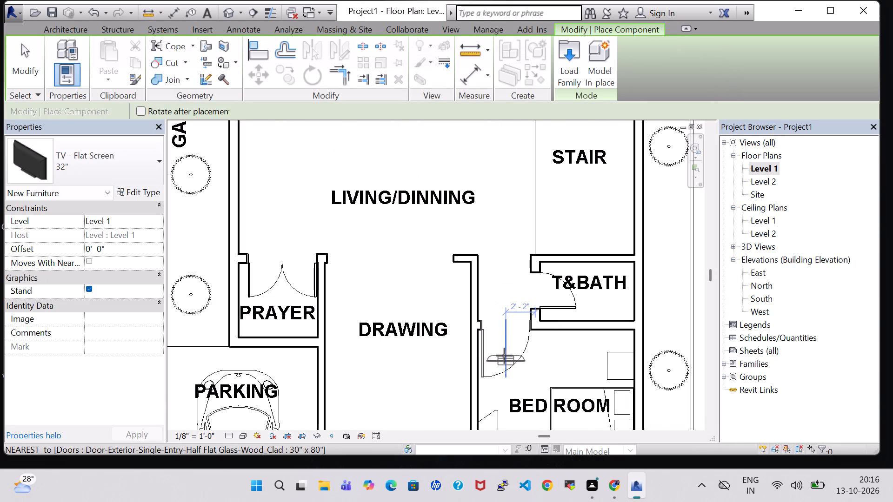
pyautogui.press('space')
pyautogui.moveTo(500, 380); pyautogui.dragTo(482, 279, button='middle')
pyautogui.scroll(4, 473, 300)
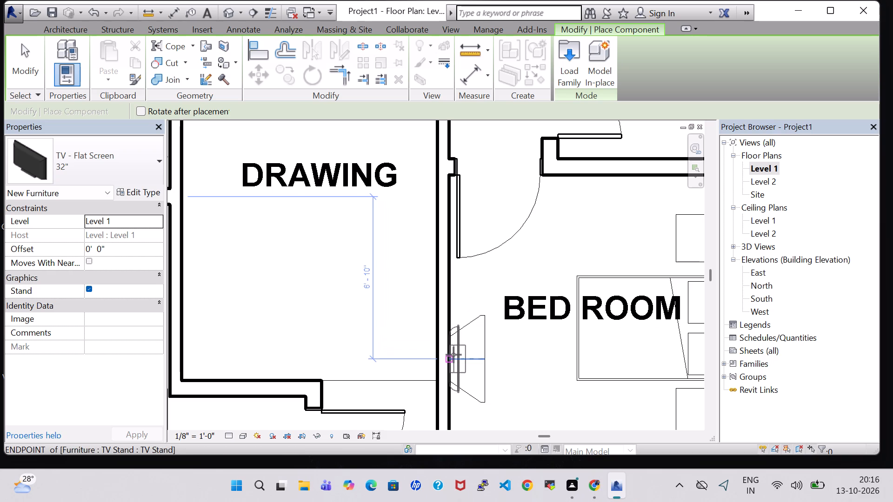
pyautogui.click(453, 355)
# Place a rotated 32" TV - Flat Screen against the north bedroom's south wall at its TV stand, and end component placement.
pyautogui.scroll(-3, 235, 268)
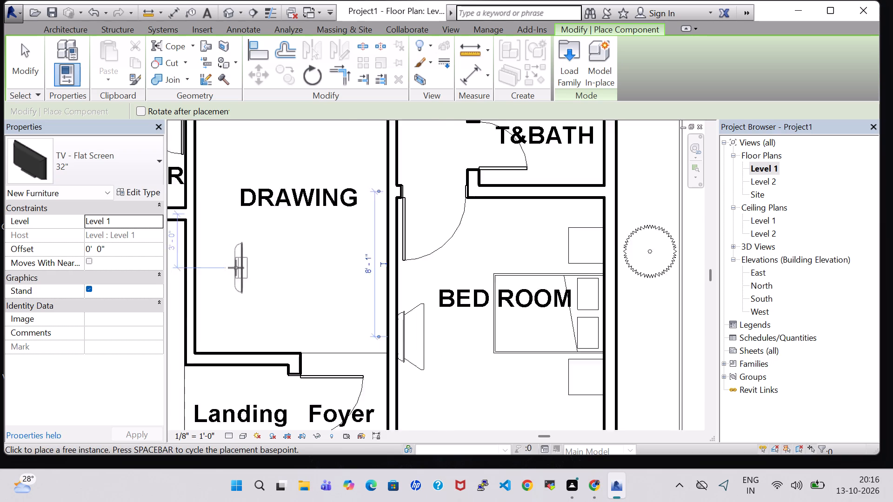
pyautogui.scroll(-4, 236, 268)
pyautogui.moveTo(514, 210); pyautogui.dragTo(514, 339, button='middle')
pyautogui.scroll(-1, 514, 210)
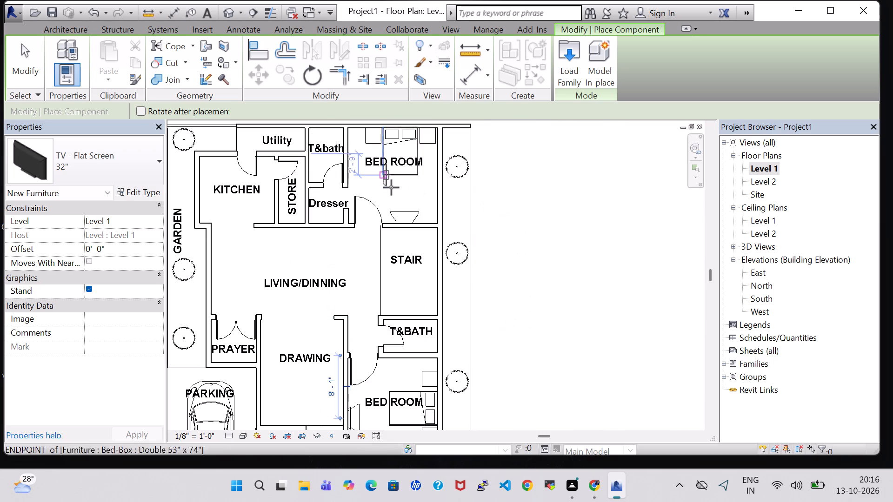
pyautogui.press('space')
pyautogui.scroll(11, 417, 215)
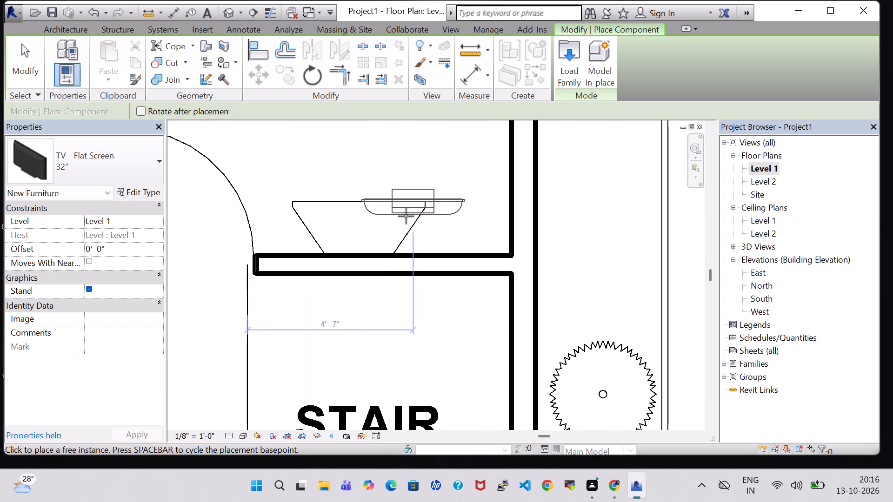
pyautogui.click(350, 252)
pyautogui.press('Escape')
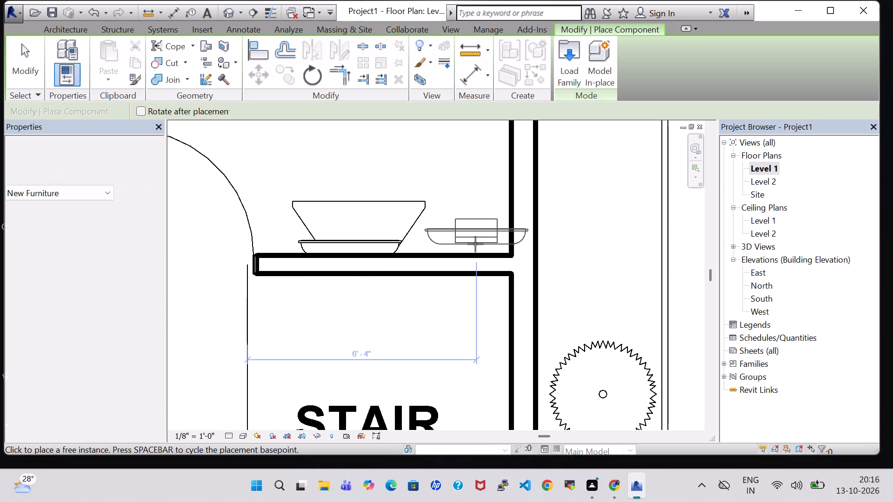
pyautogui.press('Escape')
# Nudge the north bedroom's flat-screen TV slightly east along the wall so it lines up with the TV stand.
pyautogui.click(365, 244)
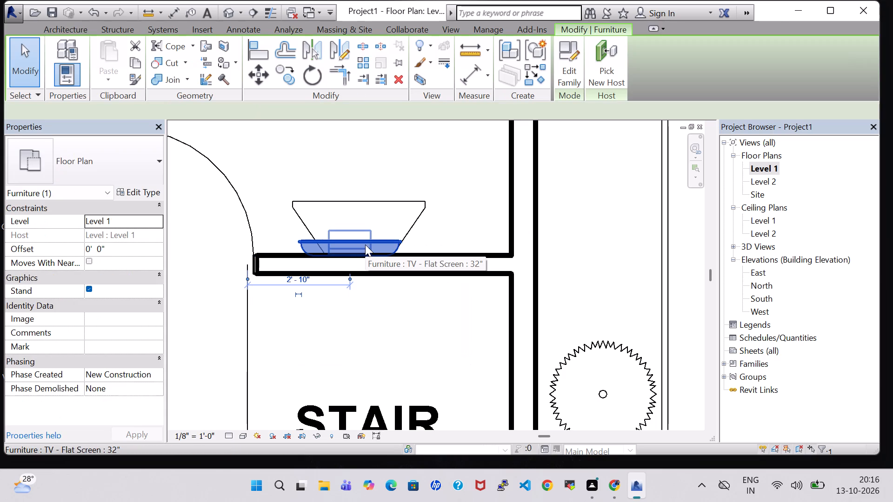
pyautogui.press('Right')
pyautogui.press('Right')
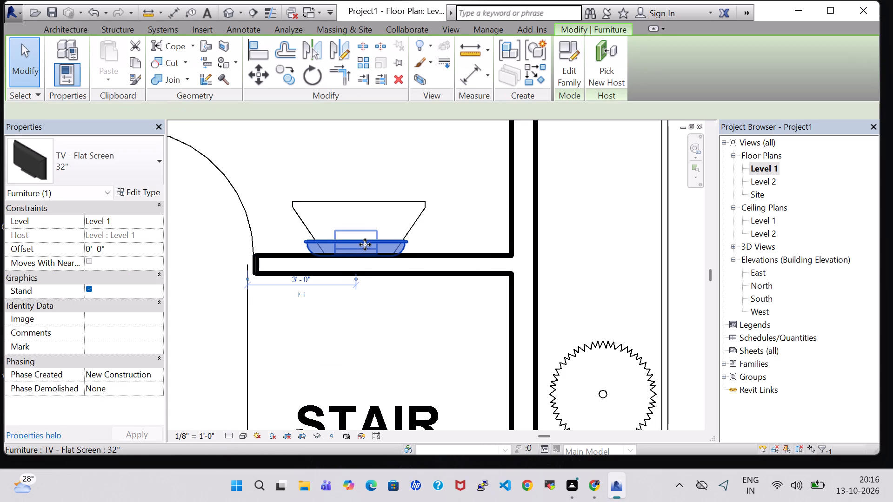
# Set the north bedroom TV's offset from Level 1 to 3' 0".
pyautogui.click(87, 245)
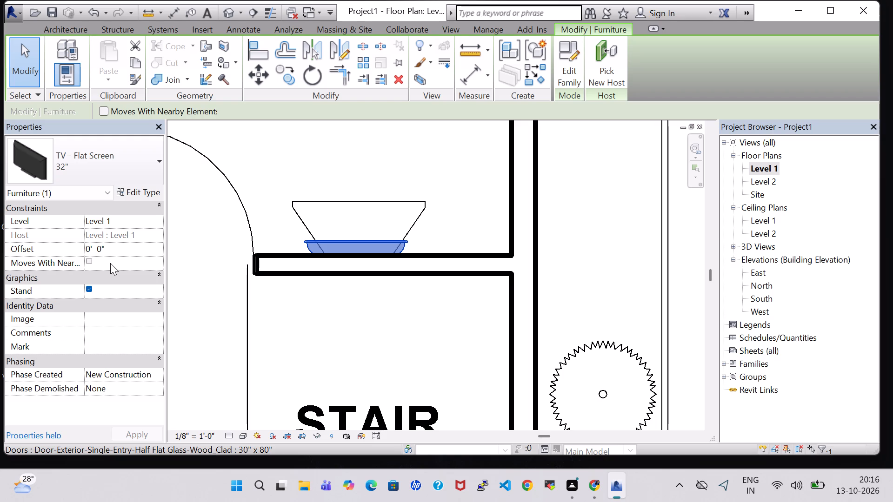
pyautogui.press('Right')
pyautogui.press('BackSpace')
pyautogui.press('3')
pyautogui.press('Return')
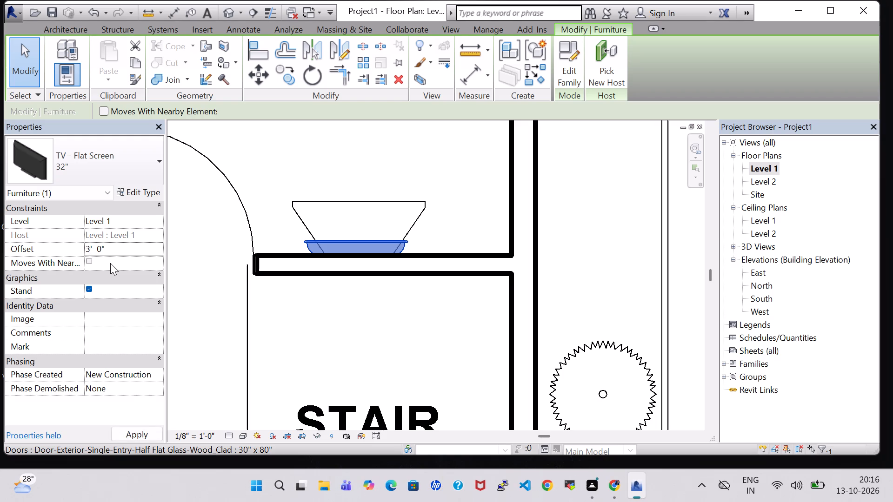
pyautogui.click(580, 234)
# Set the offset from Level 1 of the south bedroom's flat-screen TV to 3' 0".
pyautogui.scroll(-5, 580, 234)
pyautogui.scroll(-3, 632, 248)
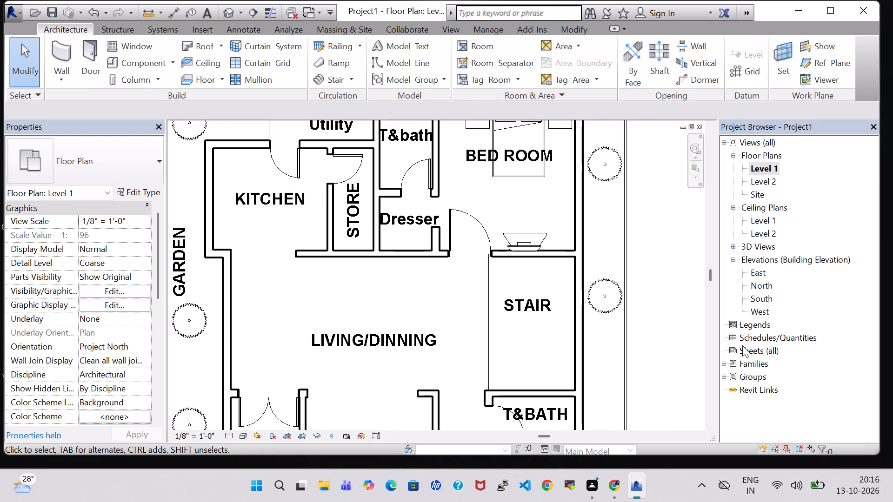
pyautogui.moveTo(692, 329); pyautogui.dragTo(646, 132, button='middle')
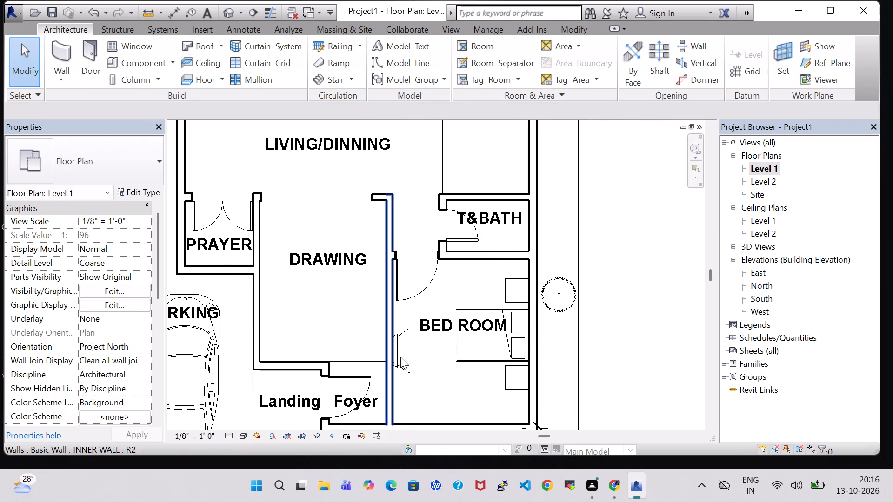
pyautogui.click(400, 357)
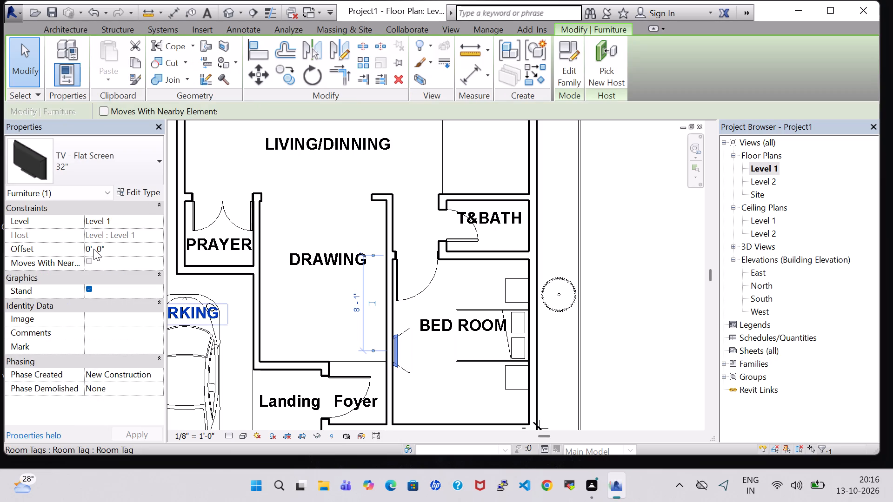
pyautogui.click(93, 249)
pyautogui.press('Left')
pyautogui.press('BackSpace')
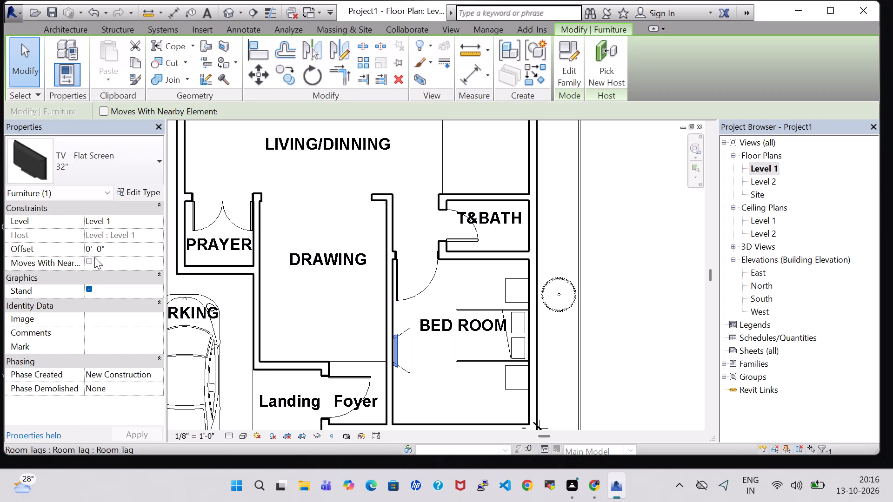
pyautogui.press('3')
pyautogui.press('Return')
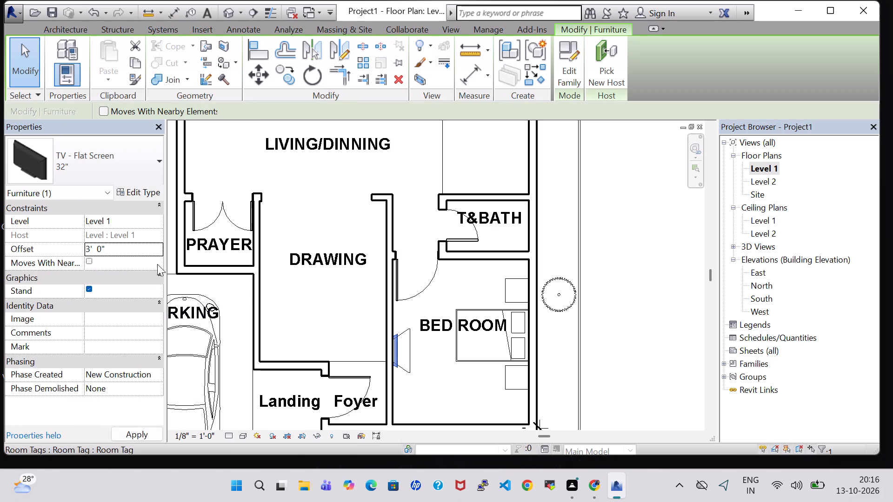
pyautogui.click(646, 272)
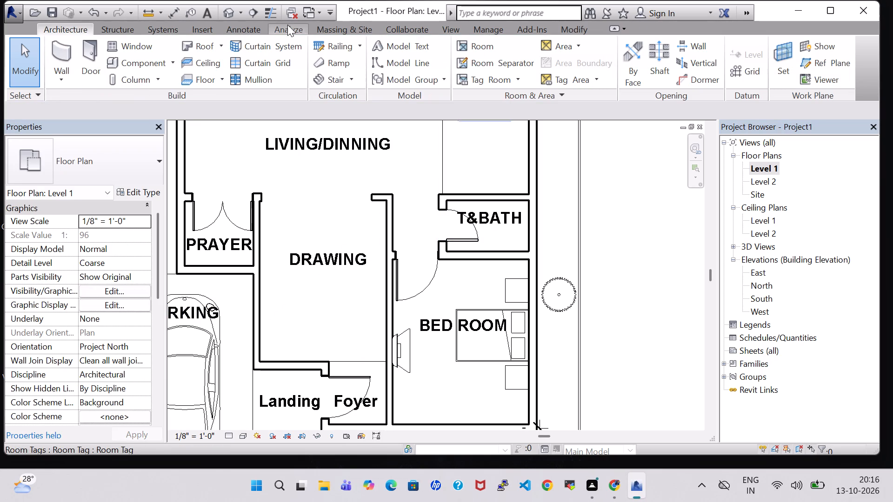
# Open the default 3D view and check the raised TV above its stand in the south bedroom.
pyautogui.click(230, 12)
pyautogui.scroll(-4, 494, 327)
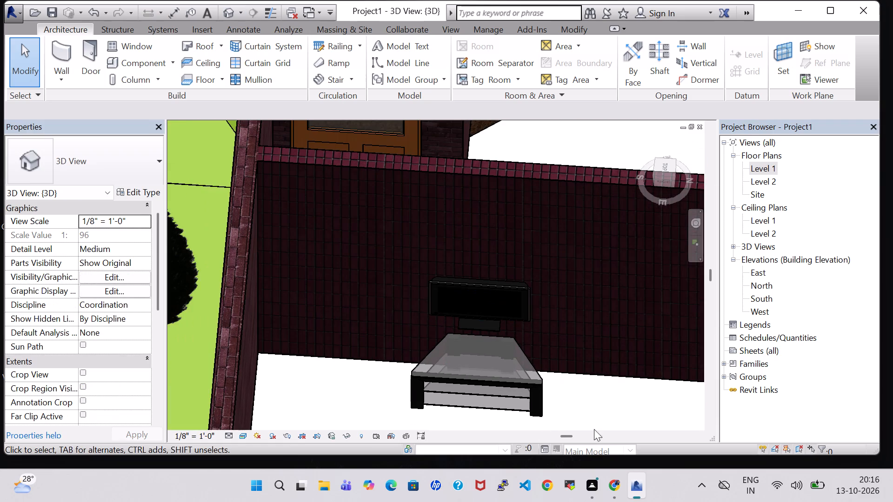
pyautogui.keyDown('shift'); pyautogui.moveTo(605, 381); pyautogui.dragTo(606, 327, button='middle'); pyautogui.keyUp('shift')
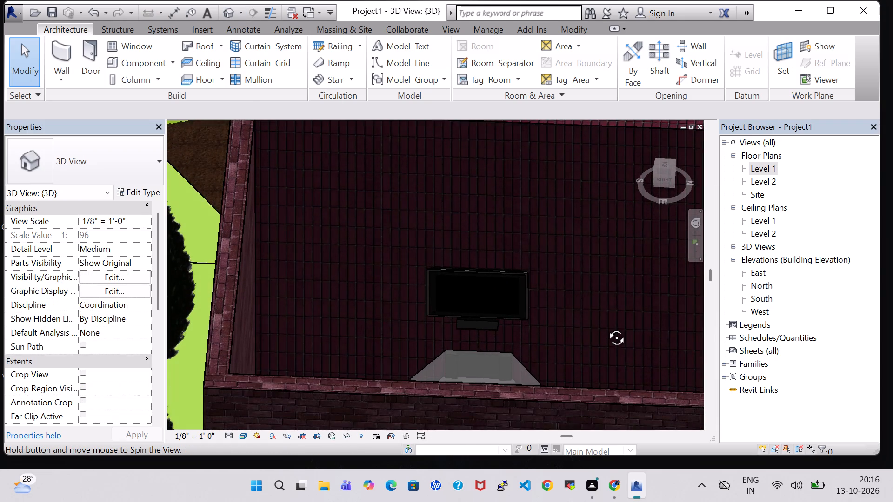
pyautogui.keyDown('shift'); pyautogui.moveTo(606, 327); pyautogui.dragTo(619, 383, button='middle'); pyautogui.keyUp('shift')
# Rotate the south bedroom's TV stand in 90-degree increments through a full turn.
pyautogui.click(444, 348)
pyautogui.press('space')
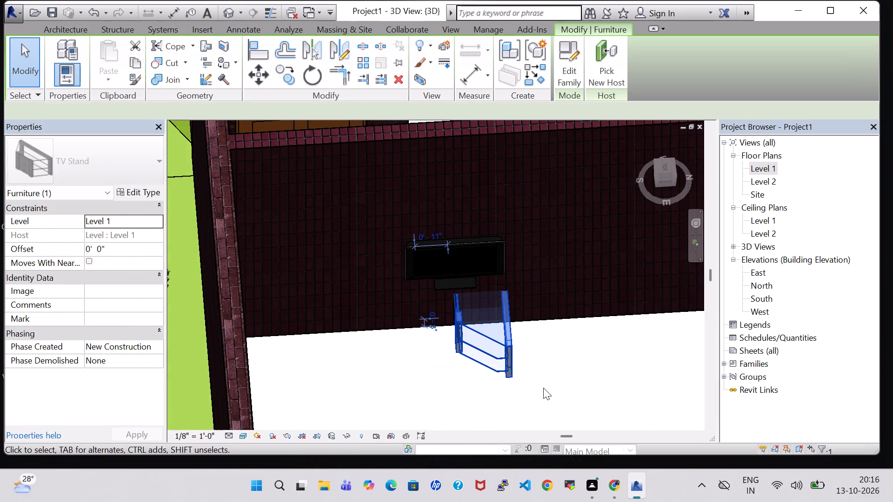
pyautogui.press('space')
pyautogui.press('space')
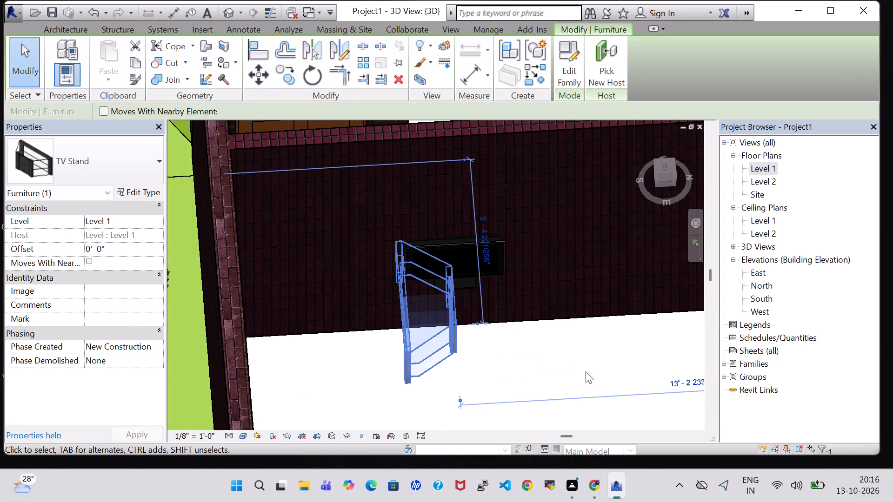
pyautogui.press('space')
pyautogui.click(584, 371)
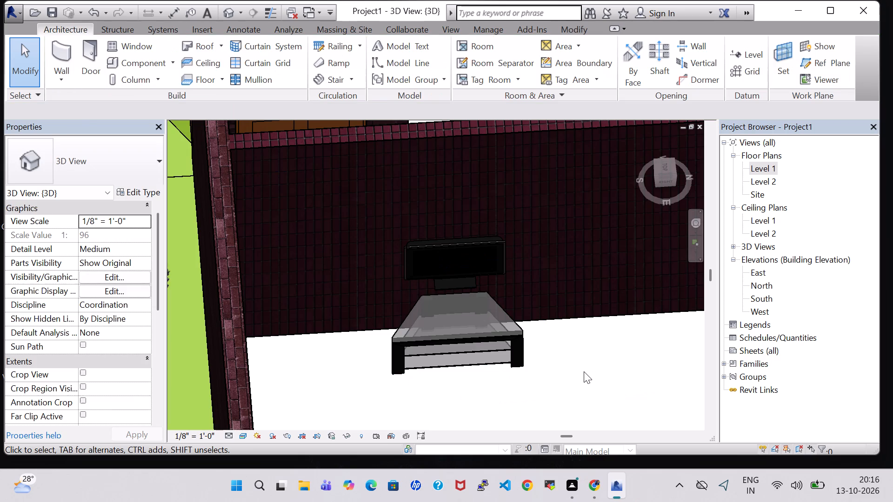
# Orbit around the house interior in 3D and examine the furnished south bedroom, its TV stand, bed, doors and the adjoining rooms.
pyautogui.moveTo(584, 371); pyautogui.dragTo(540, 362, button='middle')
pyautogui.keyDown('shift'); pyautogui.moveTo(543, 359); pyautogui.dragTo(529, 285, button='middle'); pyautogui.keyUp('shift')
pyautogui.scroll(-4, 529, 278)
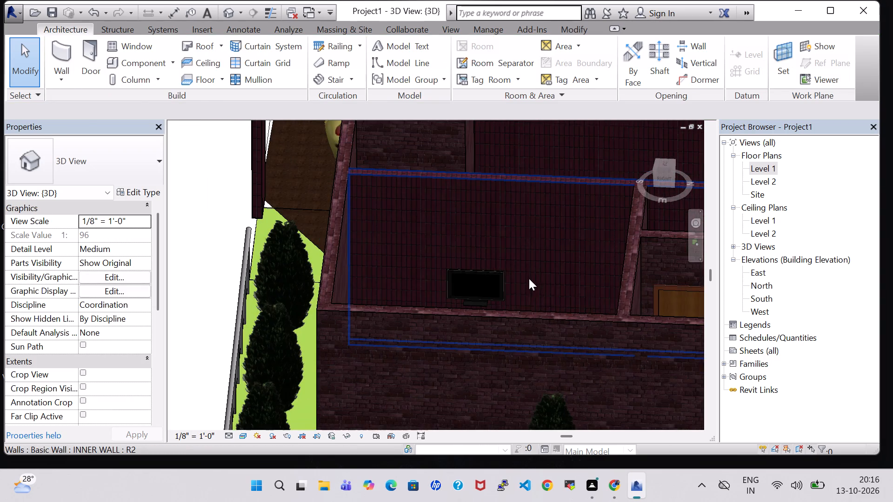
pyautogui.keyDown('shift'); pyautogui.moveTo(548, 245); pyautogui.dragTo(609, 357, button='middle'); pyautogui.keyUp('shift')
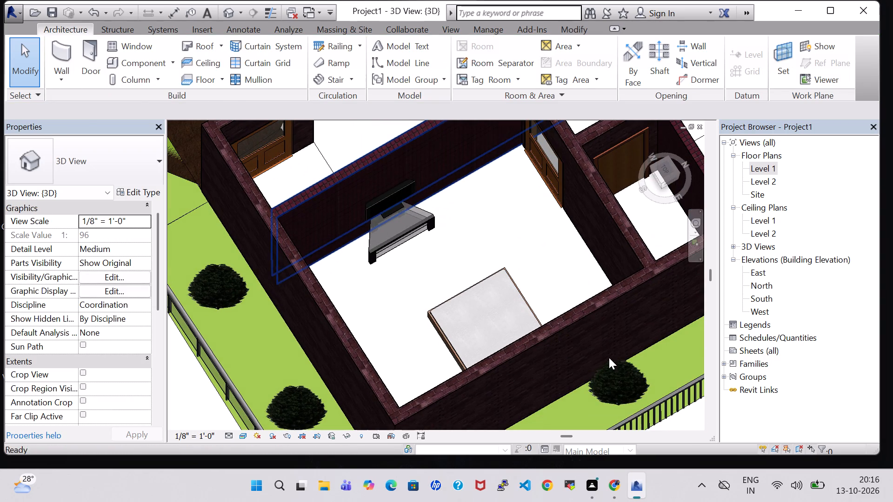
pyautogui.moveTo(549, 216); pyautogui.dragTo(362, 242, button='middle')
pyautogui.scroll(-1, 549, 216)
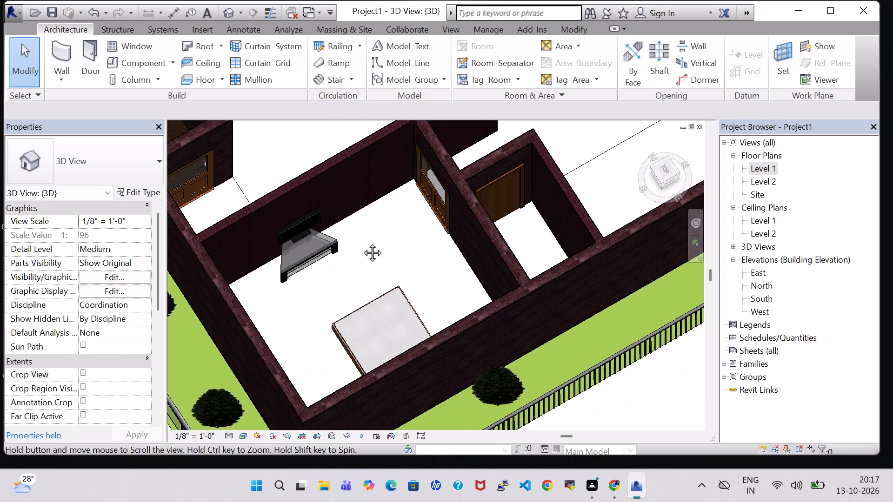
pyautogui.moveTo(362, 242); pyautogui.dragTo(320, 242, button='middle')
pyautogui.keyDown('shift'); pyautogui.moveTo(514, 180); pyautogui.dragTo(524, 264, button='middle'); pyautogui.keyUp('shift')
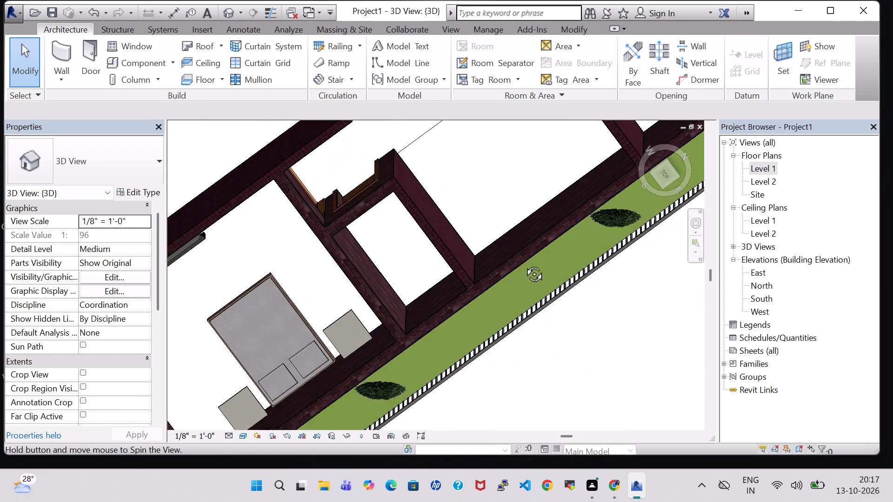
pyautogui.keyDown('shift'); pyautogui.moveTo(524, 264); pyautogui.dragTo(452, 257, button='middle'); pyautogui.keyUp('shift')
pyautogui.moveTo(588, 353); pyautogui.dragTo(202, 185, button='middle')
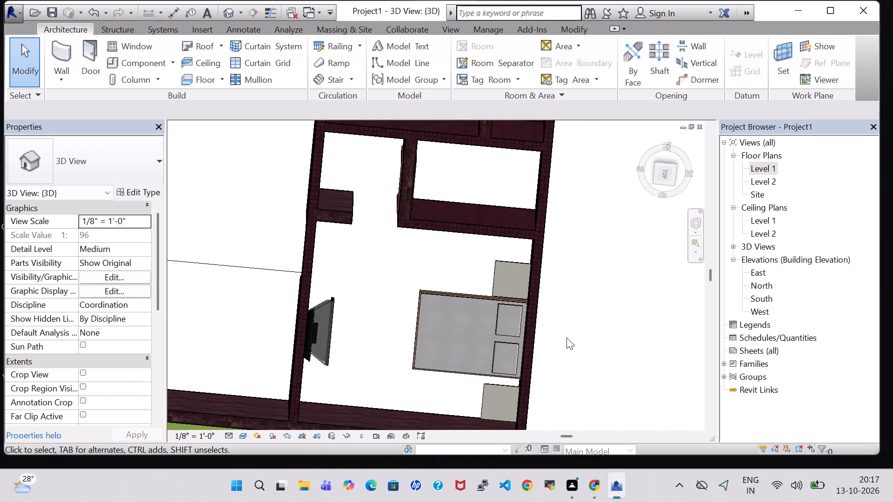
pyautogui.keyDown('shift'); pyautogui.moveTo(576, 299); pyautogui.dragTo(577, 323, button='middle'); pyautogui.keyUp('shift')
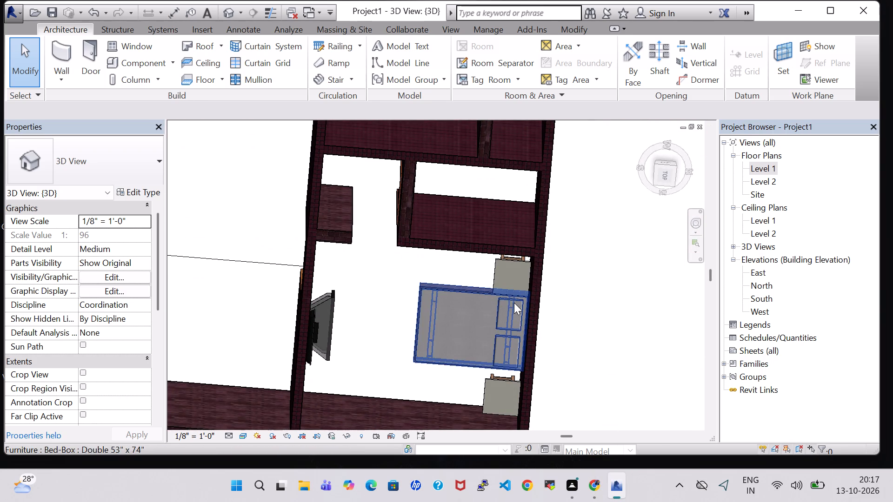
pyautogui.keyDown('shift'); pyautogui.moveTo(626, 344); pyautogui.dragTo(619, 311, button='middle'); pyautogui.keyUp('shift')
pyautogui.moveTo(622, 371); pyautogui.dragTo(623, 334, button='middle')
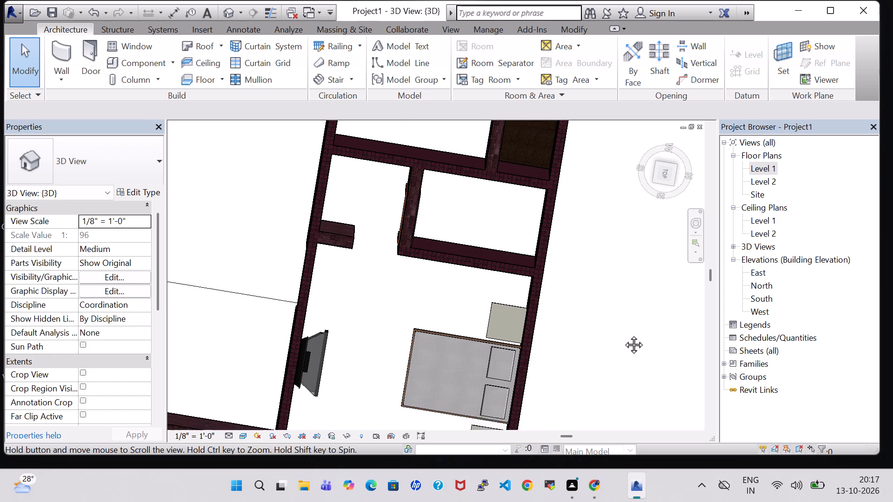
pyautogui.moveTo(623, 334); pyautogui.dragTo(626, 319, button='middle')
pyautogui.keyDown('shift'); pyautogui.moveTo(583, 317); pyautogui.dragTo(560, 309, button='middle'); pyautogui.keyUp('shift')
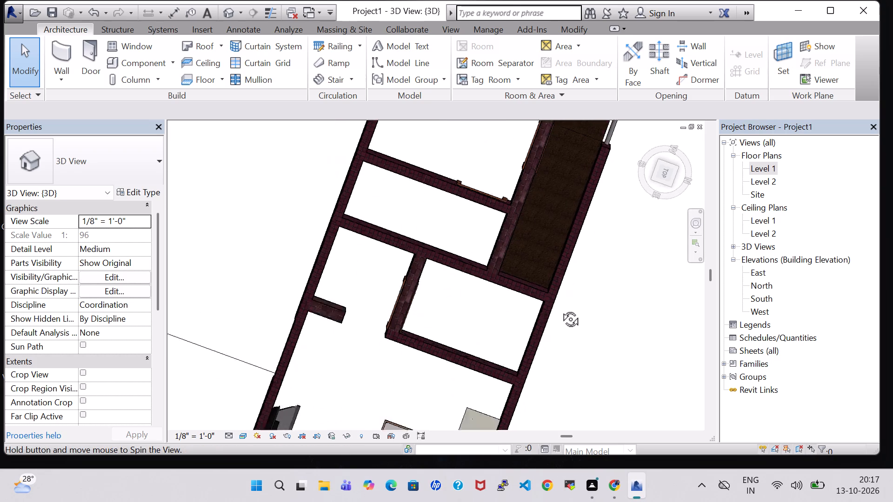
pyautogui.keyDown('shift'); pyautogui.moveTo(560, 309); pyautogui.dragTo(560, 309, button='middle'); pyautogui.keyUp('shift')
pyautogui.moveTo(312, 400); pyautogui.dragTo(296, 283, button='middle')
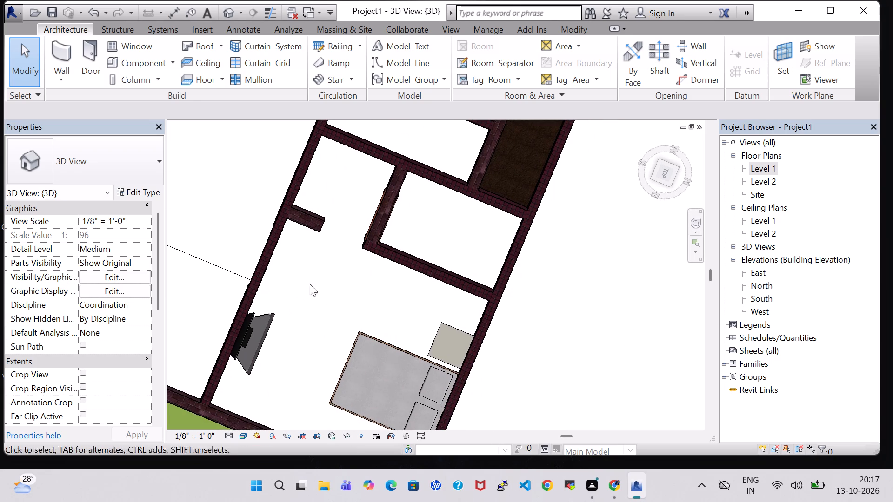
pyautogui.keyDown('shift'); pyautogui.moveTo(542, 407); pyautogui.dragTo(486, 291, button='middle'); pyautogui.keyUp('shift')
pyautogui.moveTo(336, 291); pyautogui.dragTo(507, 203, button='middle')
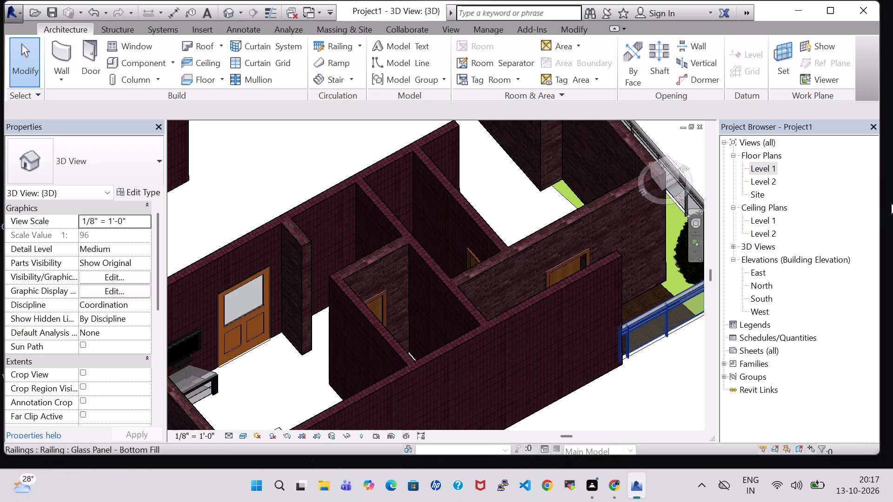
pyautogui.keyDown('shift'); pyautogui.moveTo(566, 418); pyautogui.dragTo(675, 366, button='middle'); pyautogui.keyUp('shift')
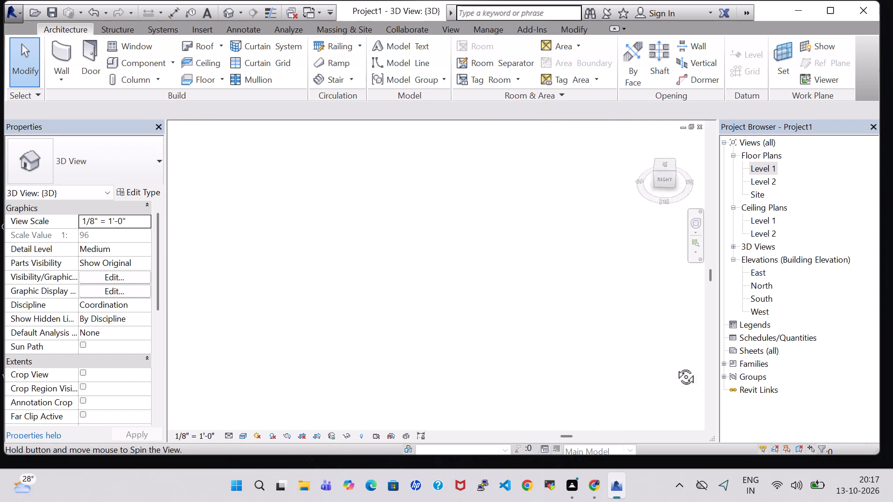
pyautogui.keyDown('shift'); pyautogui.moveTo(675, 366); pyautogui.dragTo(689, 358, button='middle'); pyautogui.keyUp('shift')
# Examine the house exterior in 3D, including the front facade, parked car, fence and garden trees.
pyautogui.moveTo(337, 271); pyautogui.dragTo(597, 390, button='middle')
pyautogui.scroll(-3, 597, 390)
pyautogui.keyDown('shift'); pyautogui.moveTo(293, 304); pyautogui.dragTo(414, 310, button='middle'); pyautogui.keyUp('shift')
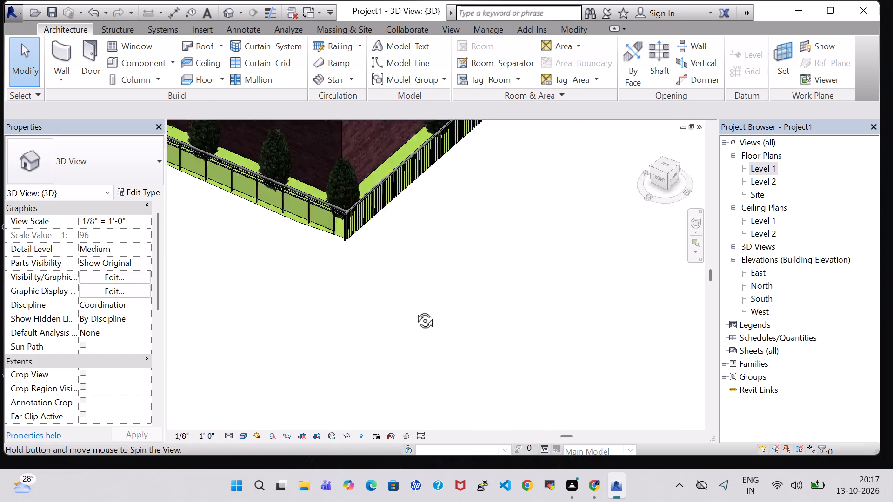
pyautogui.keyDown('shift'); pyautogui.moveTo(414, 310); pyautogui.dragTo(431, 302, button='middle'); pyautogui.keyUp('shift')
pyautogui.keyDown('shift'); pyautogui.scroll(-1, 407, 301); pyautogui.keyUp('shift')
pyautogui.moveTo(246, 261); pyautogui.dragTo(414, 422, button='middle')
pyautogui.keyDown('shift'); pyautogui.moveTo(376, 375); pyautogui.dragTo(390, 326, button='middle'); pyautogui.keyUp('shift')
pyautogui.moveTo(364, 380); pyautogui.dragTo(520, 382, button='middle')
pyautogui.keyDown('shift'); pyautogui.moveTo(513, 382); pyautogui.dragTo(489, 377, button='middle'); pyautogui.keyUp('shift')
pyautogui.keyDown('shift'); pyautogui.moveTo(490, 377); pyautogui.dragTo(499, 380, button='middle'); pyautogui.keyUp('shift')
pyautogui.keyDown('shift'); pyautogui.moveTo(499, 380); pyautogui.dragTo(492, 379, button='middle'); pyautogui.keyUp('shift')
pyautogui.moveTo(492, 379); pyautogui.dragTo(456, 393, button='middle')
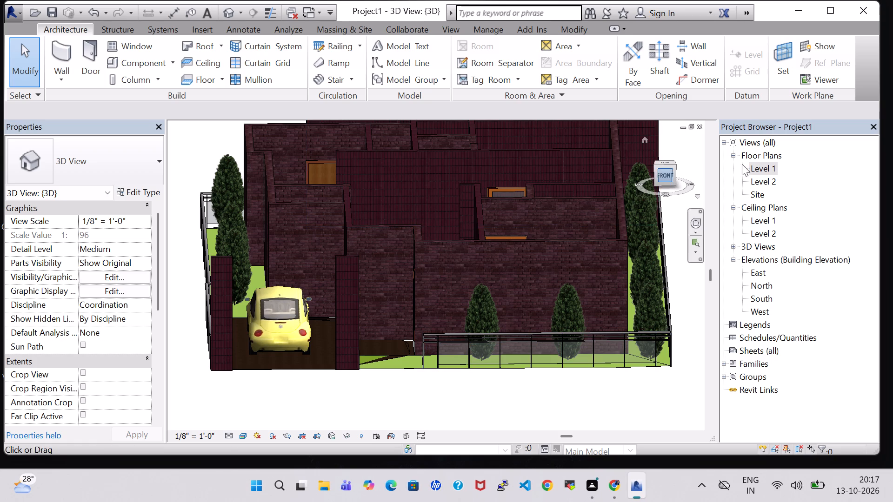
# Open the Level 1 floor plan and bring its rooms from the front garden up to the north bedroom into view.
pyautogui.tripleClick(763, 169)
pyautogui.scroll(-2, 657, 221)
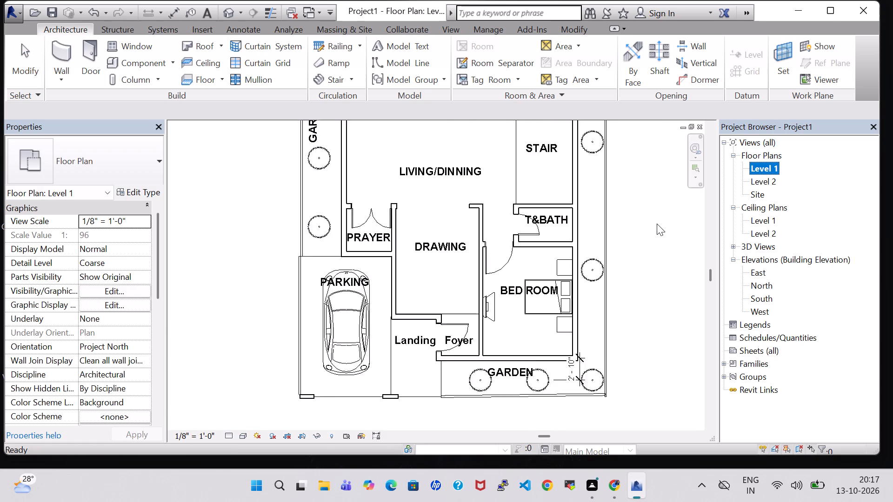
pyautogui.scroll(-2, 657, 224)
pyautogui.moveTo(657, 224); pyautogui.dragTo(610, 206, button='middle')
pyautogui.moveTo(642, 218); pyautogui.dragTo(600, 210, button='middle')
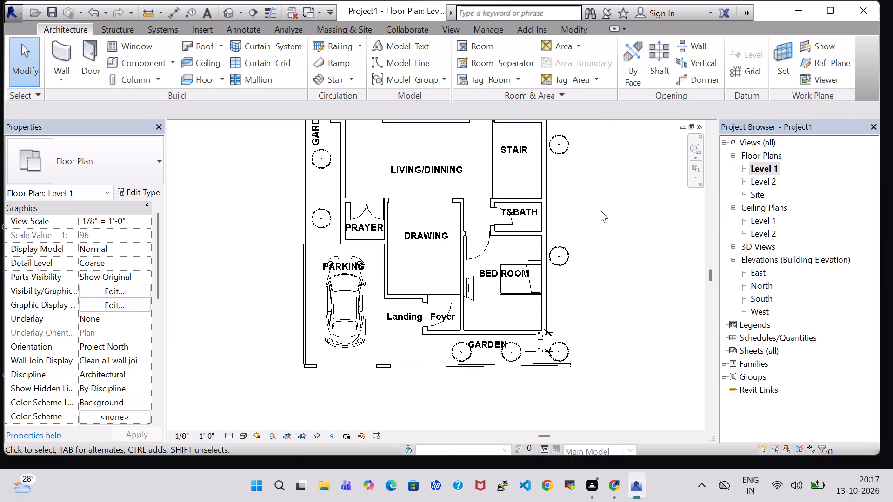
pyautogui.moveTo(626, 204); pyautogui.dragTo(621, 230, button='middle')
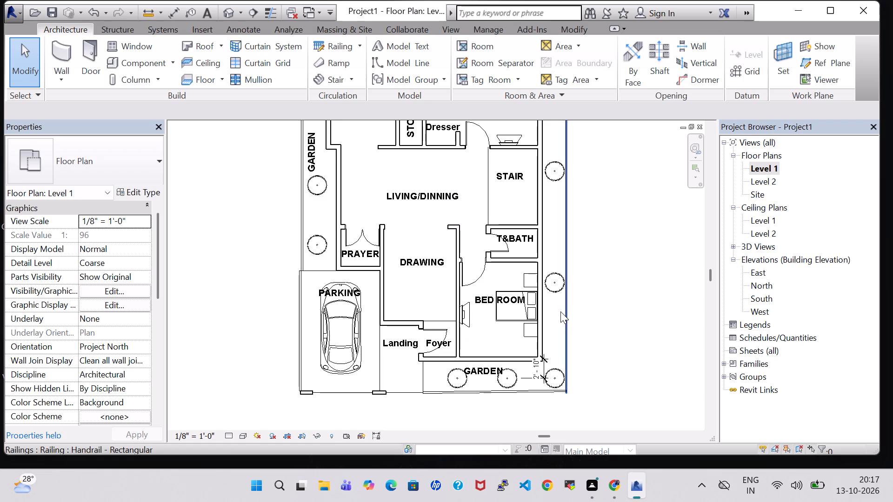
pyautogui.moveTo(560, 311); pyautogui.dragTo(554, 318, button='middle')
pyautogui.moveTo(586, 310); pyautogui.dragTo(578, 328, button='middle')
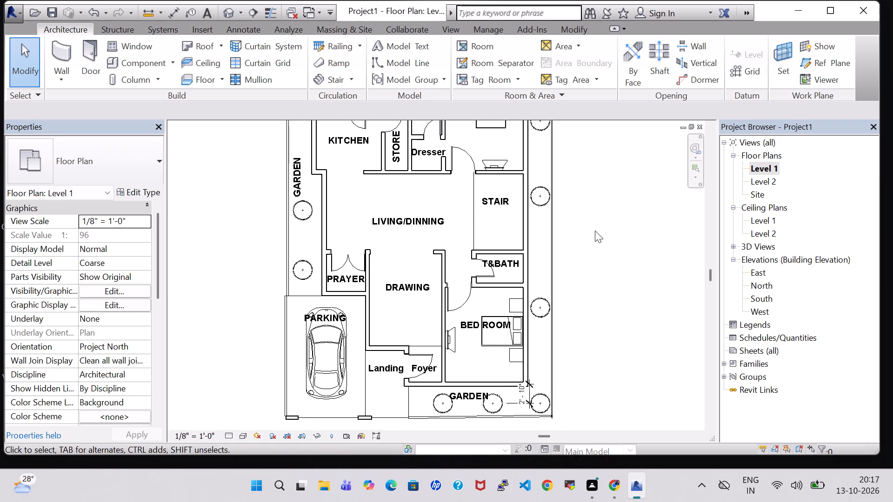
pyautogui.moveTo(595, 231); pyautogui.dragTo(595, 269, button='middle')
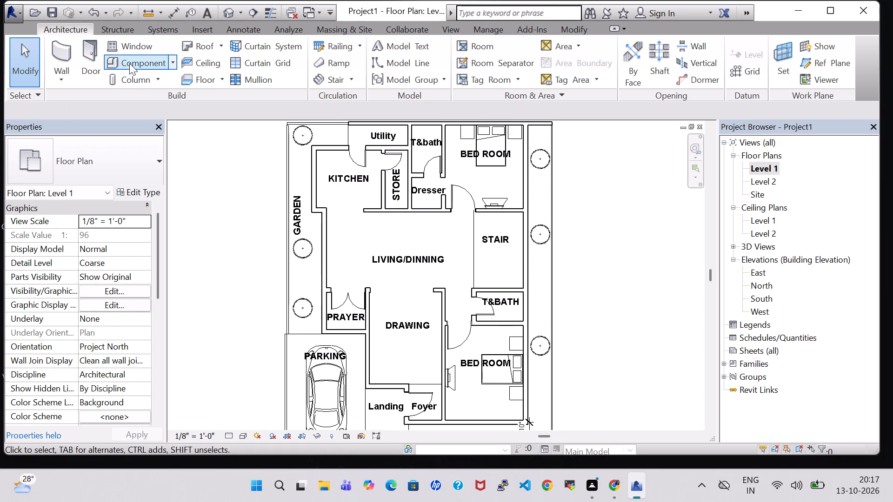
# Start placing a window and load the Casement 3x3 with Trim family from the Windows folder of the US Imperial library.
pyautogui.click(117, 40)
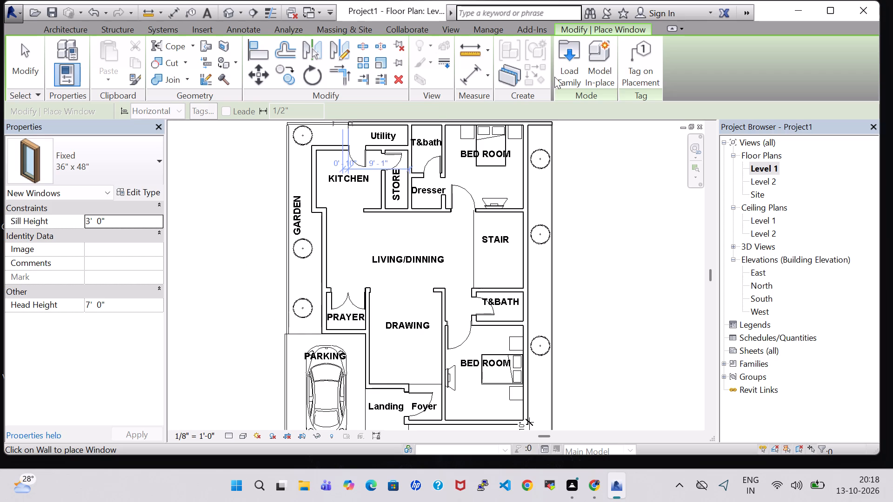
pyautogui.click(575, 65)
pyautogui.scroll(-2, 474, 216)
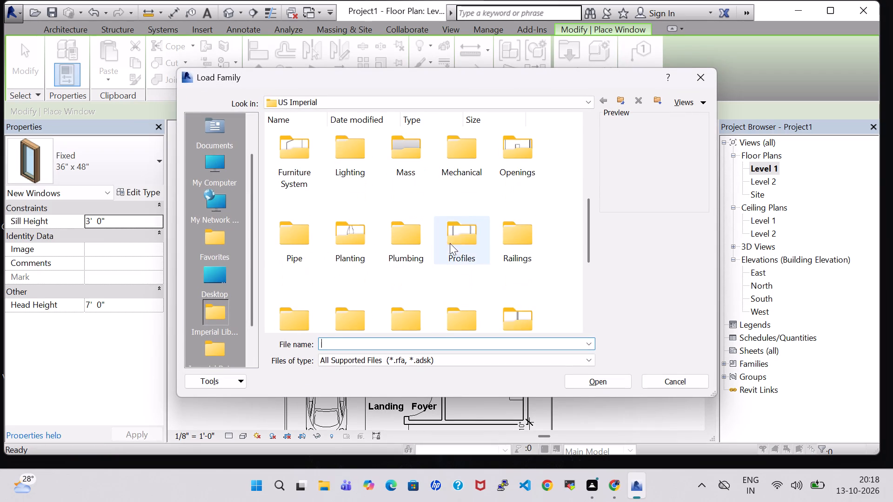
pyautogui.scroll(-2, 450, 243)
pyautogui.doubleClick(420, 269)
pyautogui.doubleClick(418, 291)
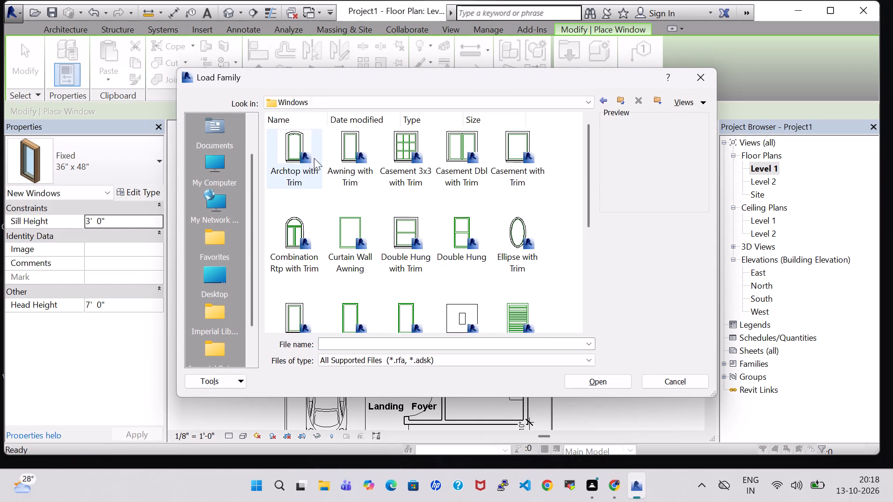
pyautogui.scroll(-1, 436, 171)
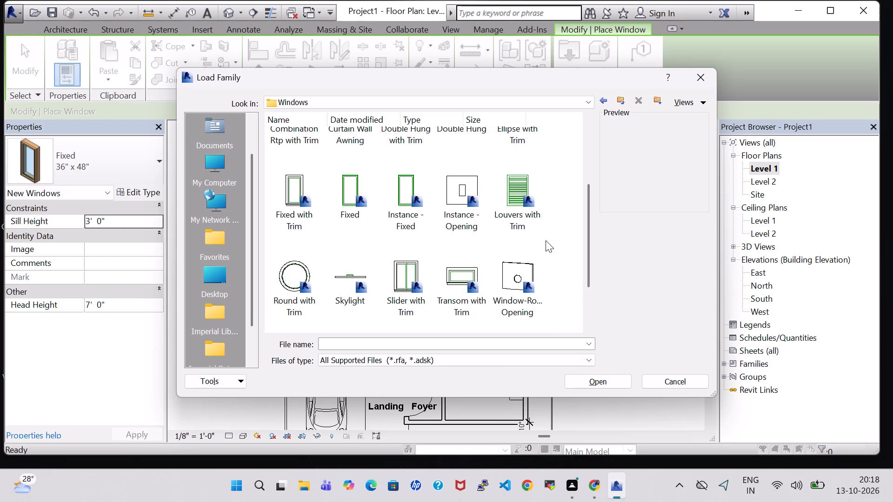
pyautogui.scroll(1, 546, 240)
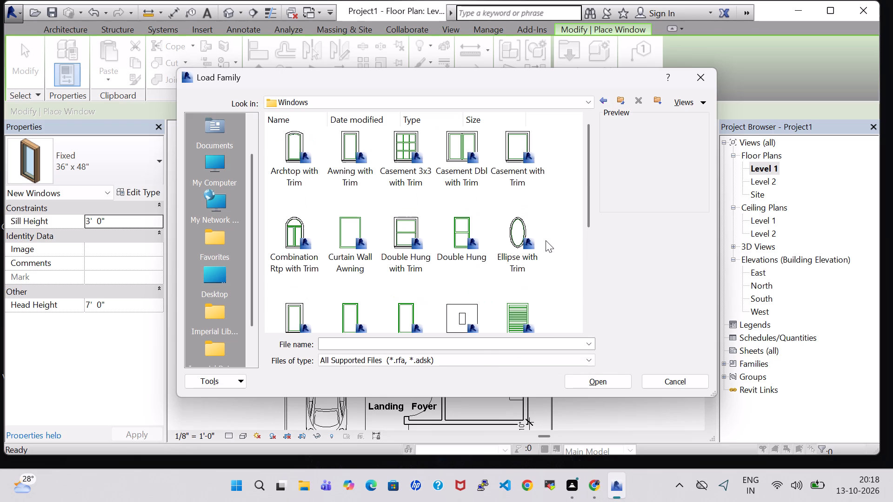
pyautogui.scroll(1, 546, 240)
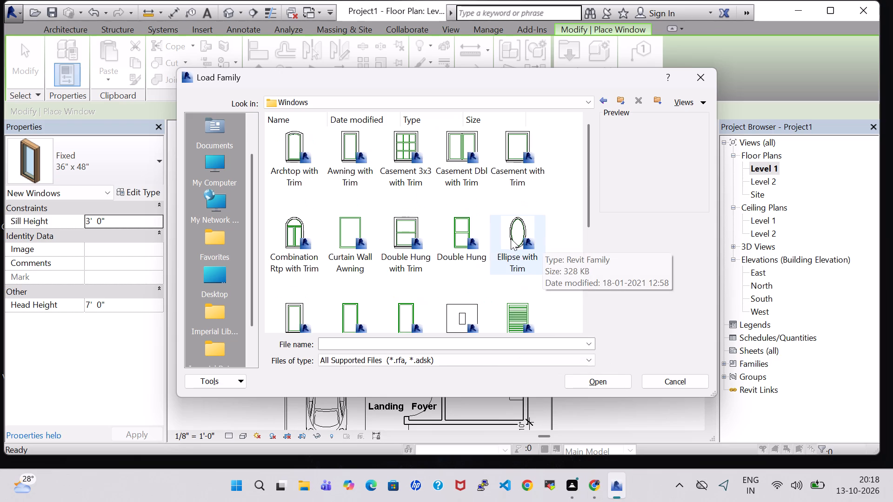
pyautogui.scroll(-1, 500, 241)
pyautogui.scroll(3, 500, 241)
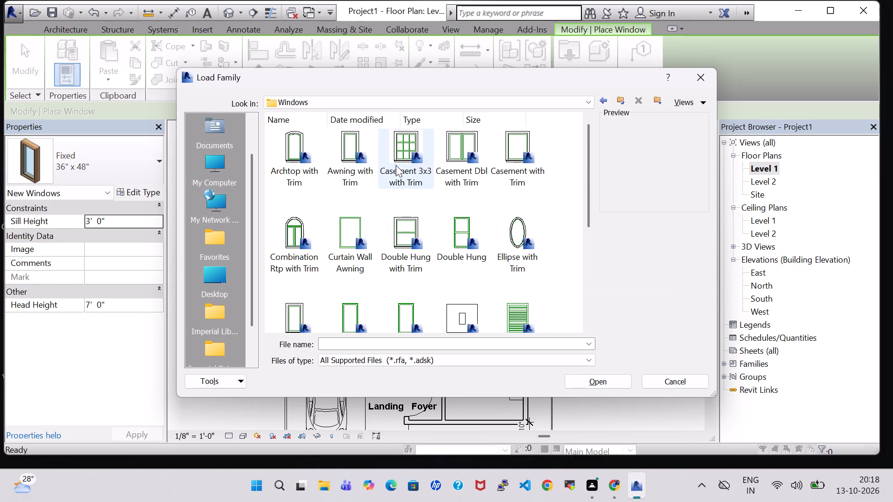
pyautogui.click(396, 151)
pyautogui.click(600, 386)
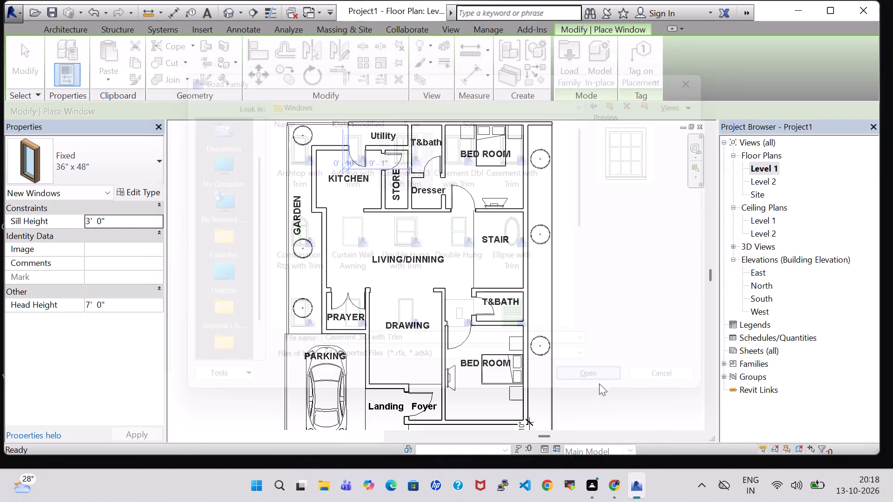
# Set the default sill height of the Casement 3x3 with Trim 36" x 48" window type to 4' 0".
pyautogui.scroll(1, 469, 393)
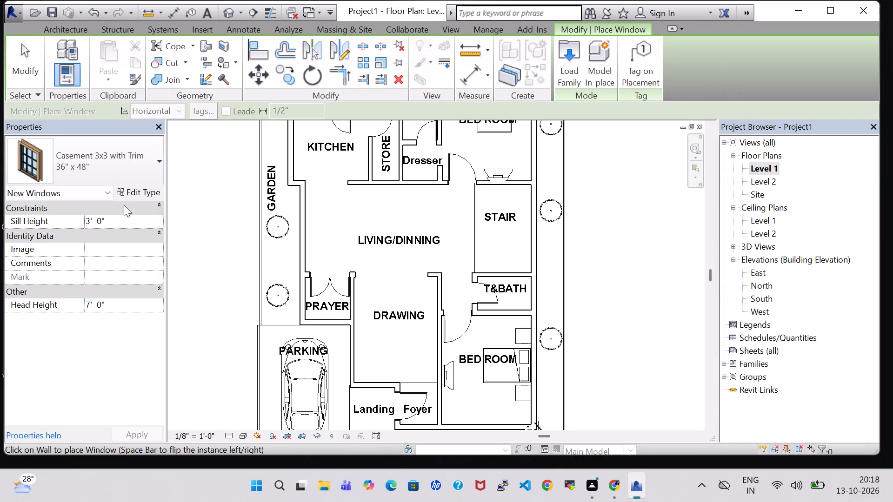
pyautogui.click(124, 193)
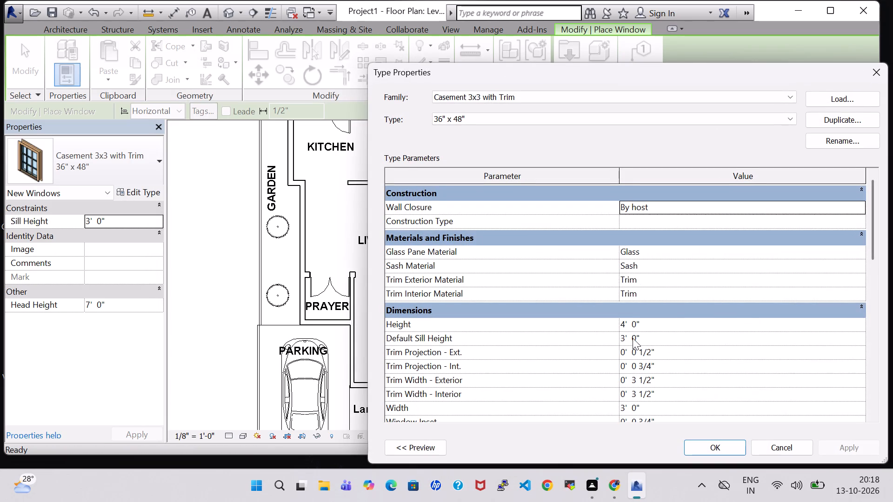
pyautogui.click(625, 338)
pyautogui.press('BackSpace')
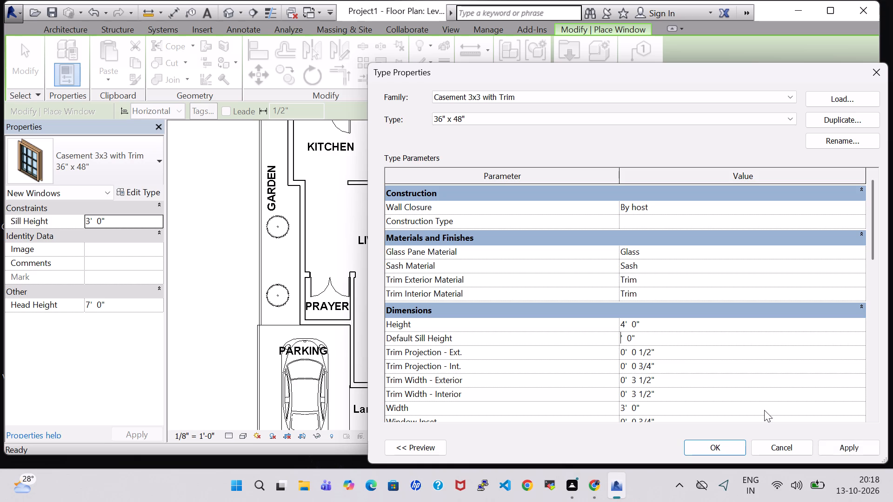
pyautogui.press('4')
pyautogui.press('Return')
pyautogui.click(838, 449)
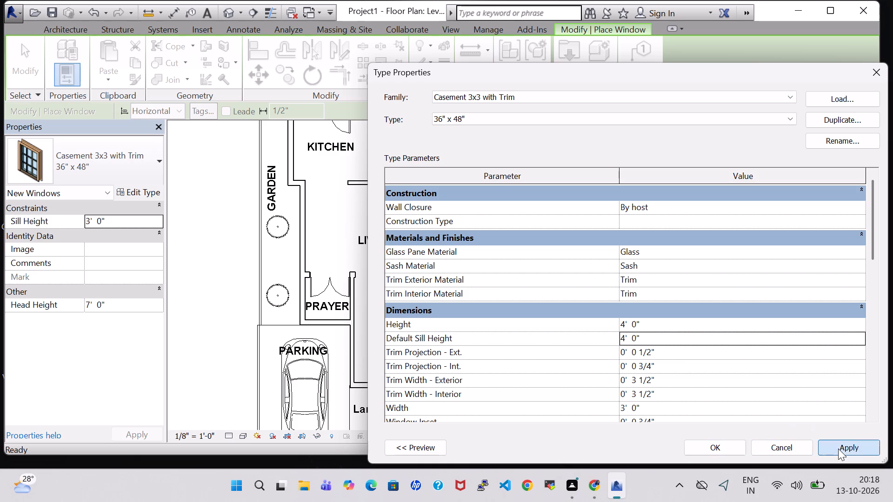
pyautogui.click(726, 449)
# Place Casement 3x3 windows in the south bedroom's south wall, about 5' 3" from its west wall, and east wall, about 5' 10" from its north wall.
pyautogui.scroll(-1, 708, 397)
pyautogui.moveTo(635, 388); pyautogui.dragTo(635, 387, button='middle')
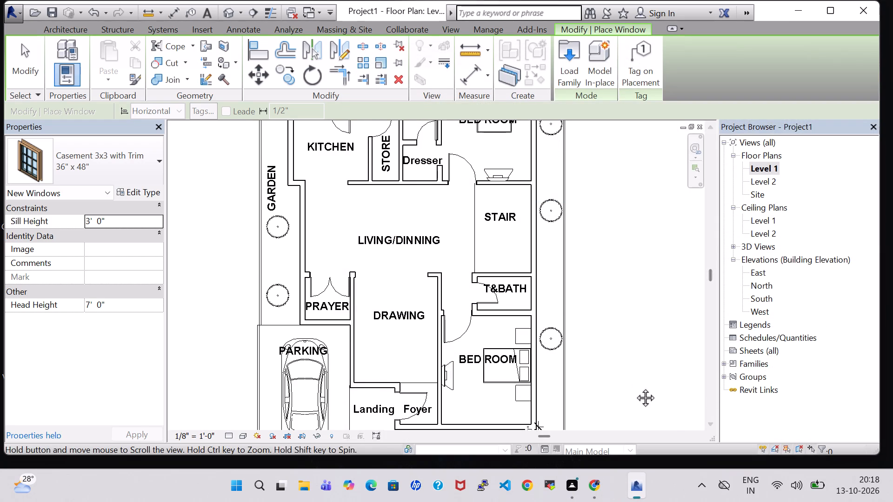
pyautogui.moveTo(635, 387); pyautogui.dragTo(636, 340, button='middle')
pyautogui.scroll(1, 636, 340)
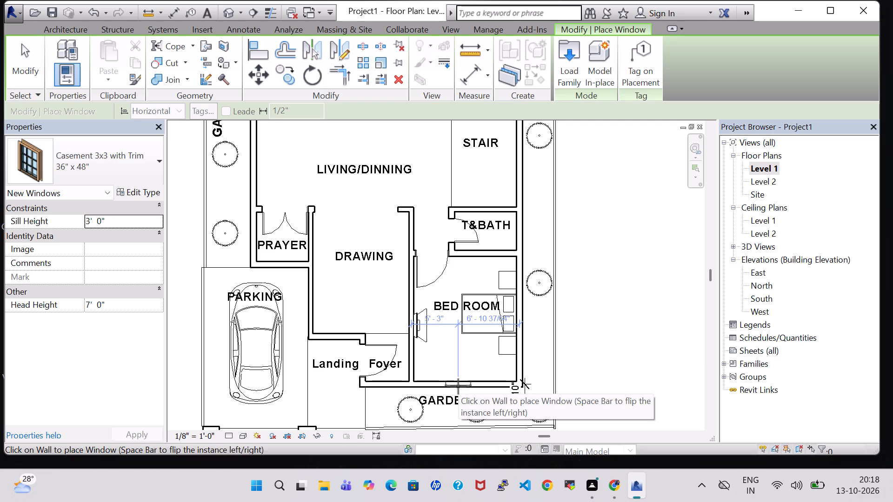
pyautogui.click(458, 386)
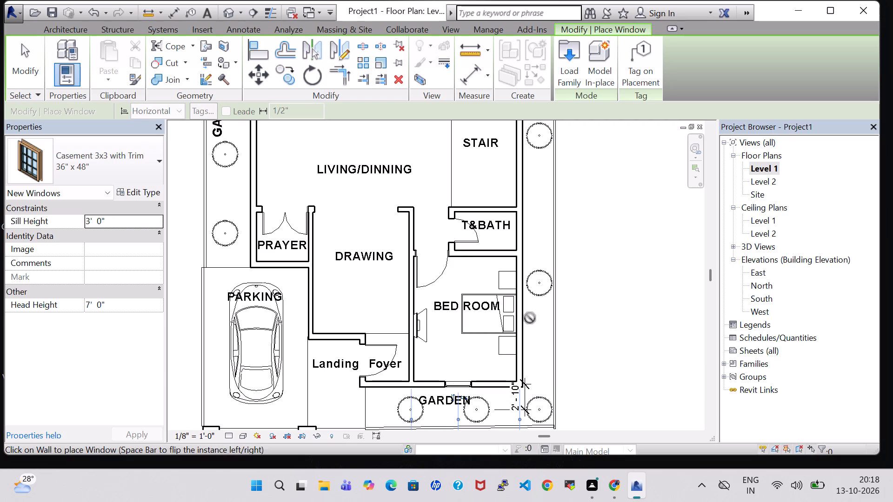
pyautogui.click(524, 305)
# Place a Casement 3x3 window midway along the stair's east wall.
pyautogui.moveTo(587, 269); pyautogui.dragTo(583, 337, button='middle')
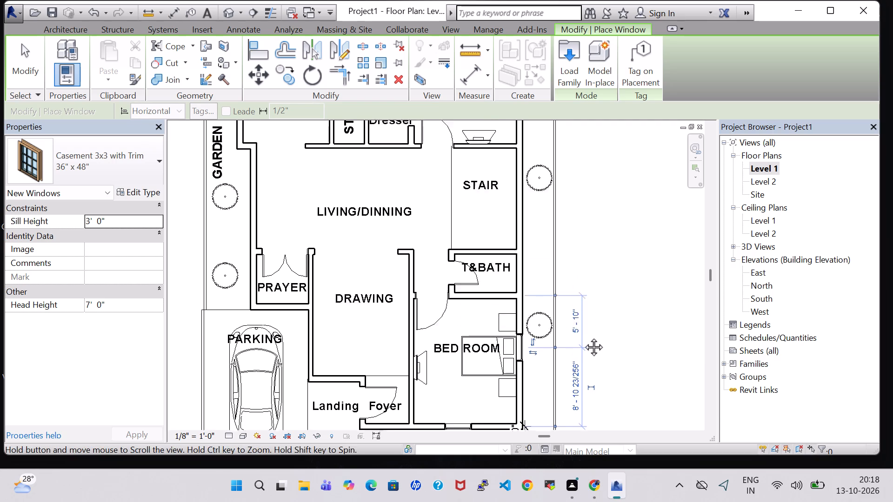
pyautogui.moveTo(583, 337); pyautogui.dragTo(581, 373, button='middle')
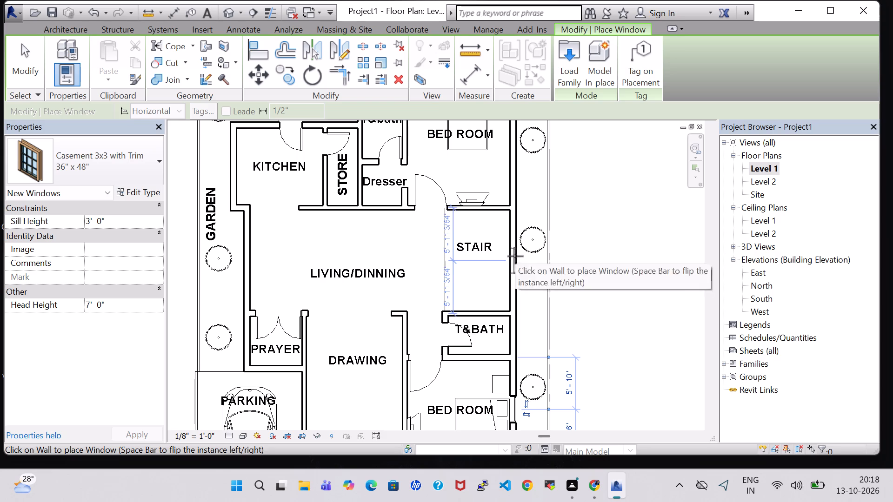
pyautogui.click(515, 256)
# Place Casement 3x3 windows in the north bedroom's east wall, about 5' 8" from its north wall, and centred in its north wall.
pyautogui.moveTo(615, 234); pyautogui.dragTo(640, 407, button='middle')
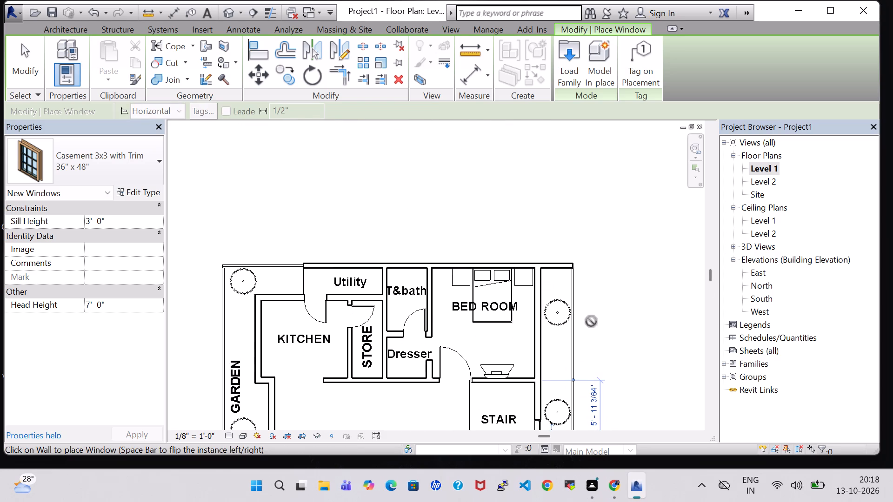
pyautogui.click(546, 316)
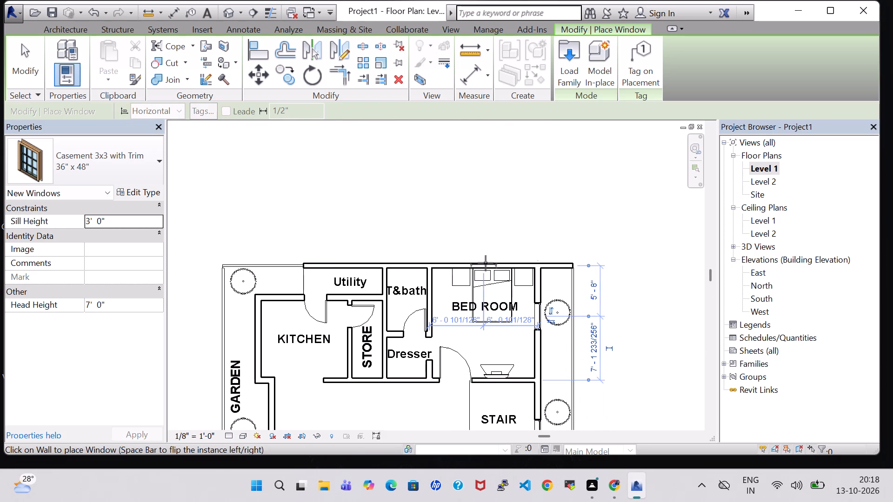
pyautogui.click(486, 263)
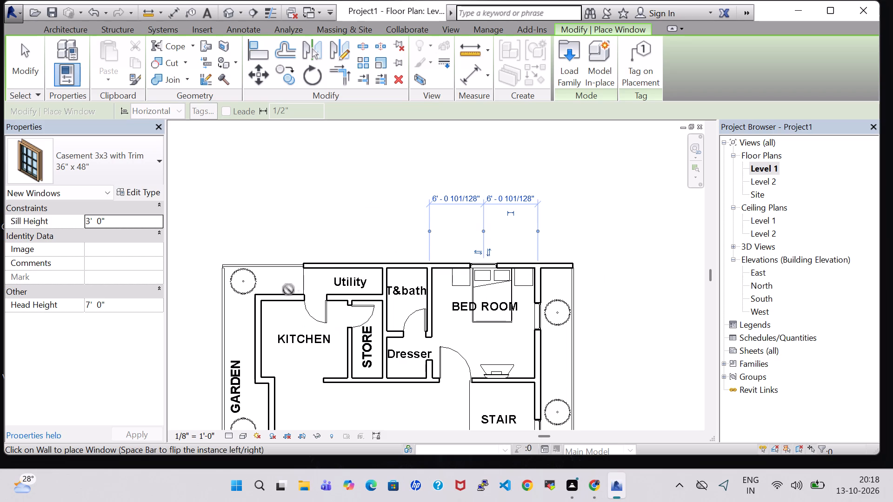
# Place Casement 3x3 windows midway along the living/dining west wall and in the drawing room's west wall, about 4' 0" south of the prayer room's south wall.
pyautogui.scroll(-1, 285, 280)
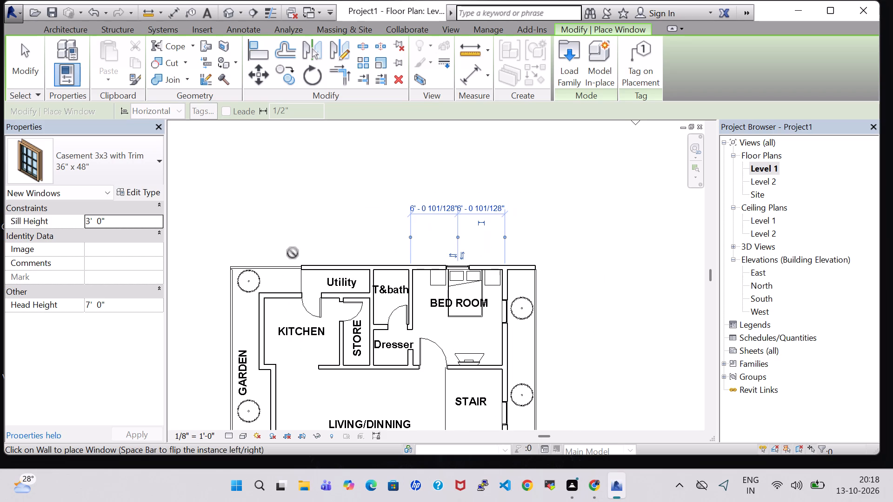
pyautogui.moveTo(293, 253); pyautogui.dragTo(302, 192, button='middle')
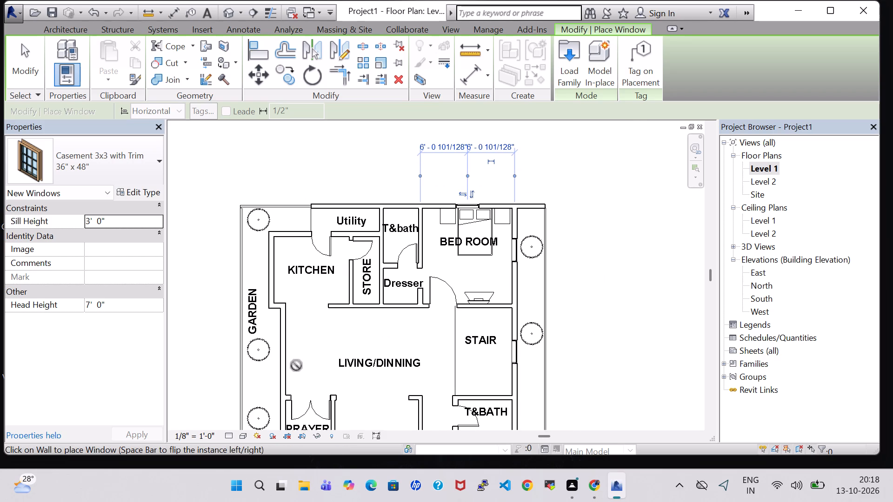
pyautogui.click(282, 350)
pyautogui.moveTo(306, 357); pyautogui.dragTo(305, 302, button='middle')
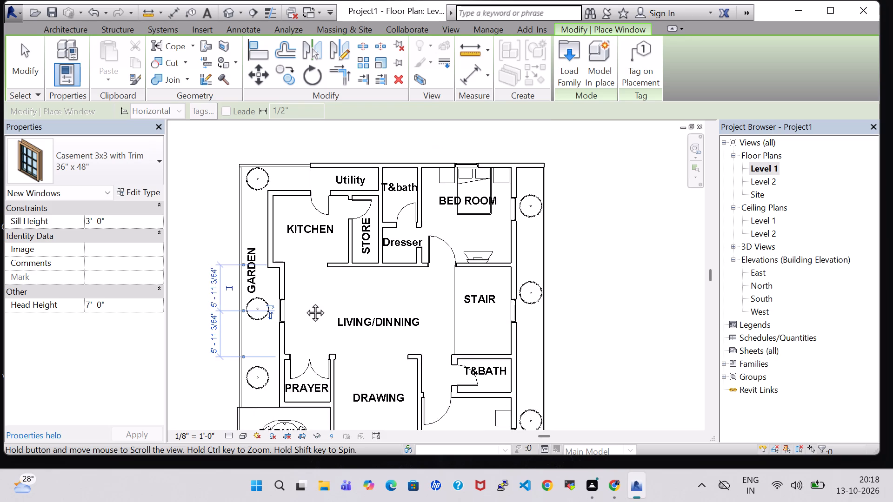
pyautogui.moveTo(305, 302); pyautogui.dragTo(313, 234, button='middle')
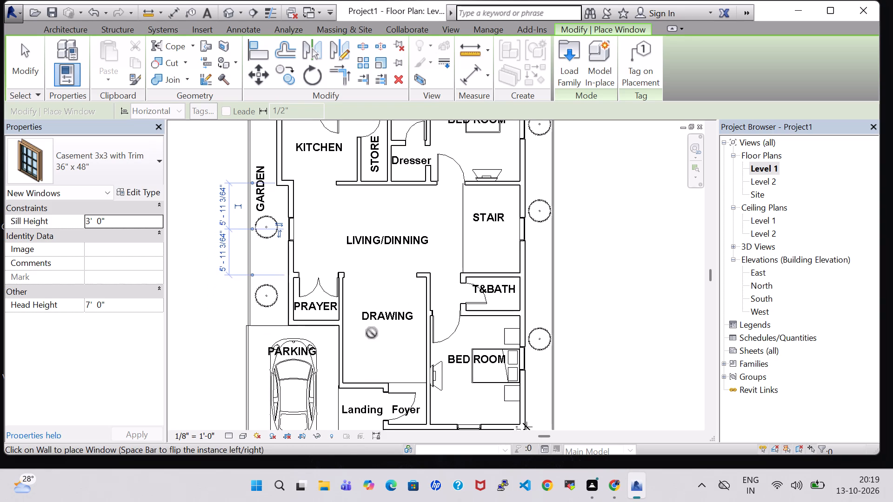
pyautogui.click(337, 353)
pyautogui.press('Escape')
pyautogui.press('Escape')
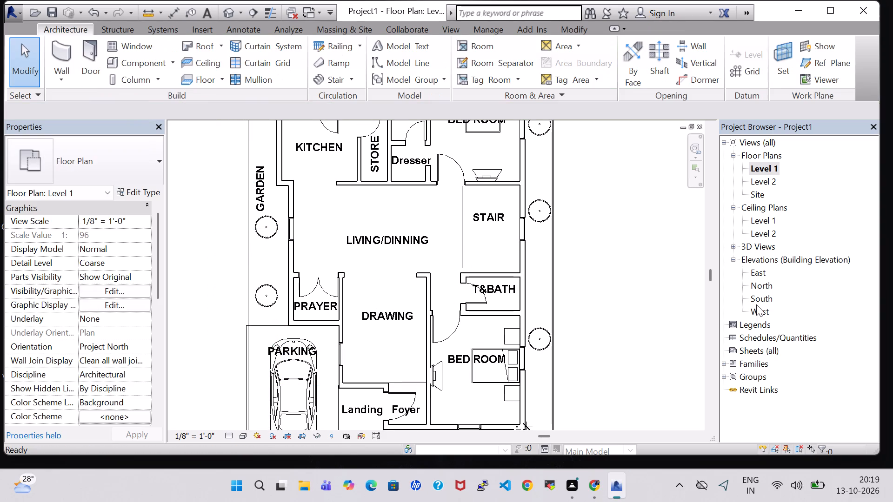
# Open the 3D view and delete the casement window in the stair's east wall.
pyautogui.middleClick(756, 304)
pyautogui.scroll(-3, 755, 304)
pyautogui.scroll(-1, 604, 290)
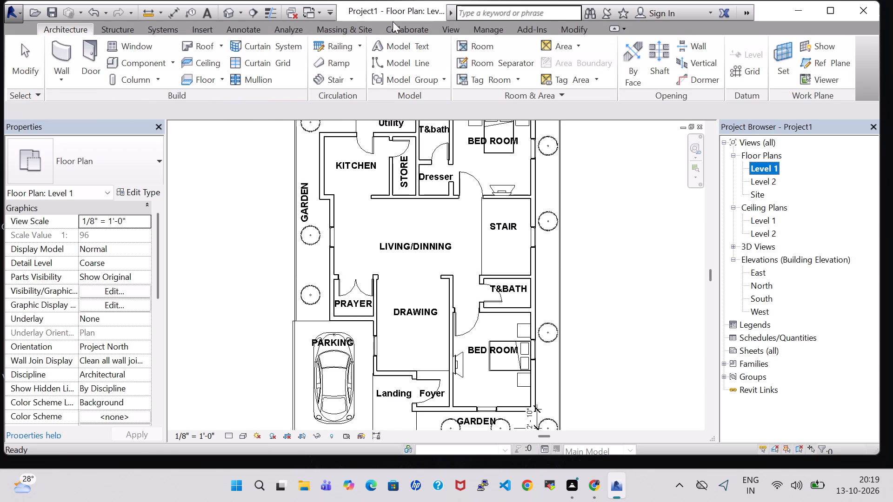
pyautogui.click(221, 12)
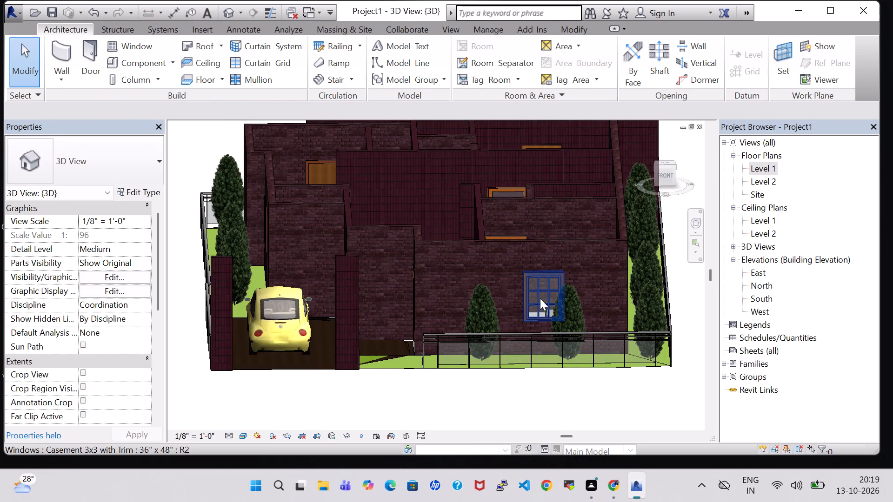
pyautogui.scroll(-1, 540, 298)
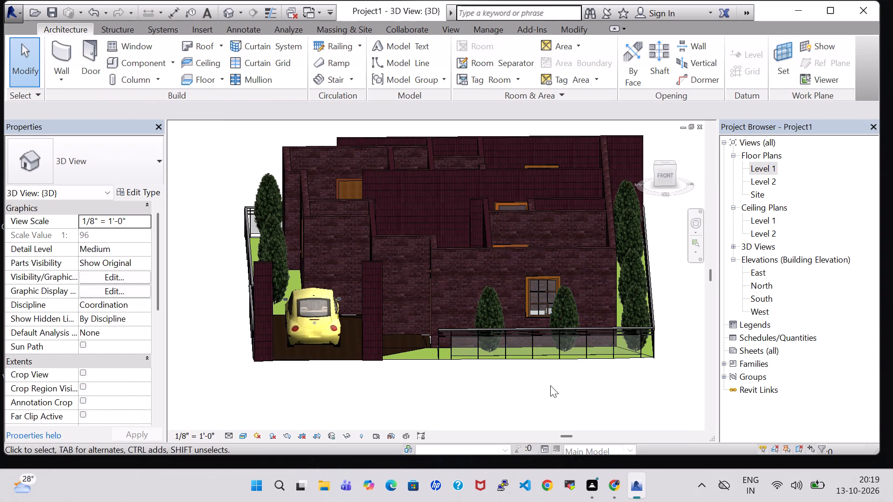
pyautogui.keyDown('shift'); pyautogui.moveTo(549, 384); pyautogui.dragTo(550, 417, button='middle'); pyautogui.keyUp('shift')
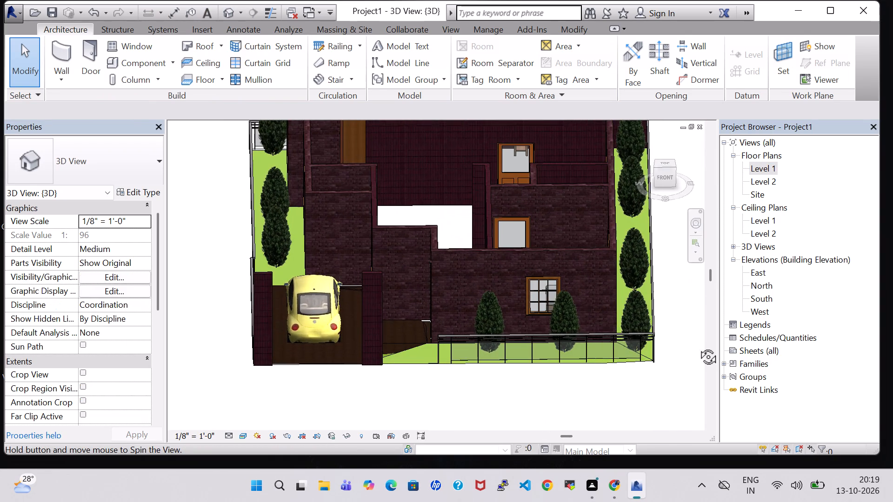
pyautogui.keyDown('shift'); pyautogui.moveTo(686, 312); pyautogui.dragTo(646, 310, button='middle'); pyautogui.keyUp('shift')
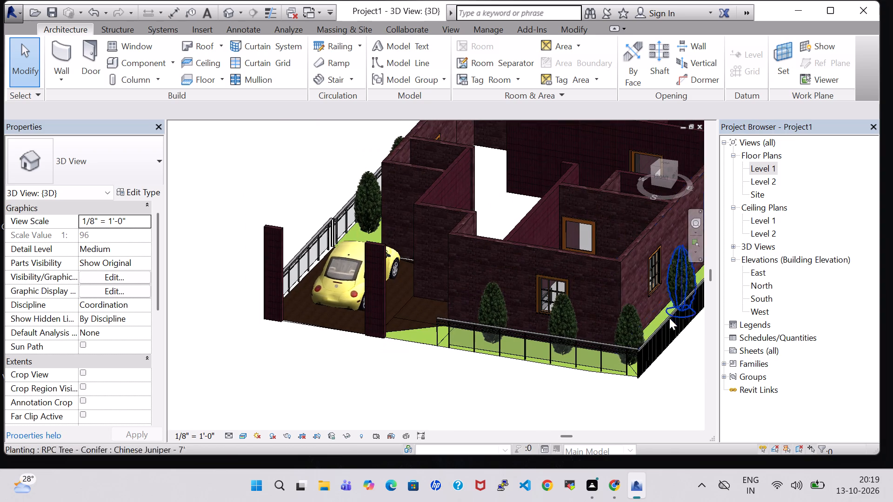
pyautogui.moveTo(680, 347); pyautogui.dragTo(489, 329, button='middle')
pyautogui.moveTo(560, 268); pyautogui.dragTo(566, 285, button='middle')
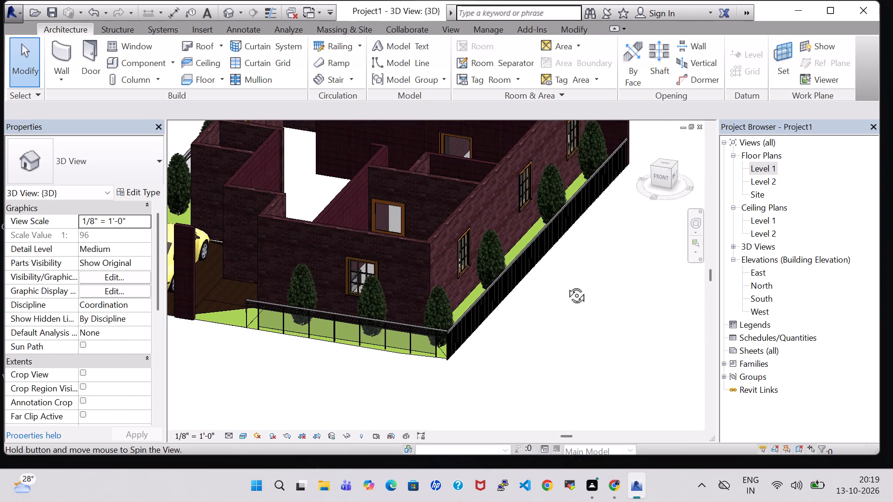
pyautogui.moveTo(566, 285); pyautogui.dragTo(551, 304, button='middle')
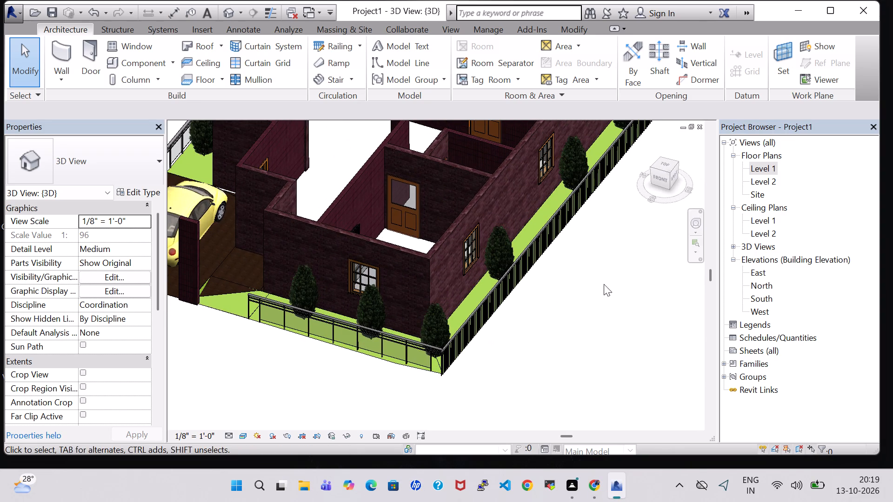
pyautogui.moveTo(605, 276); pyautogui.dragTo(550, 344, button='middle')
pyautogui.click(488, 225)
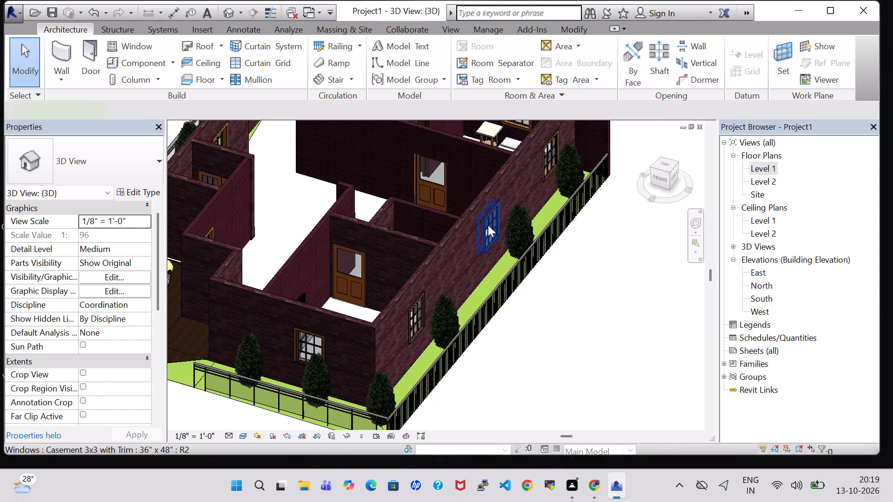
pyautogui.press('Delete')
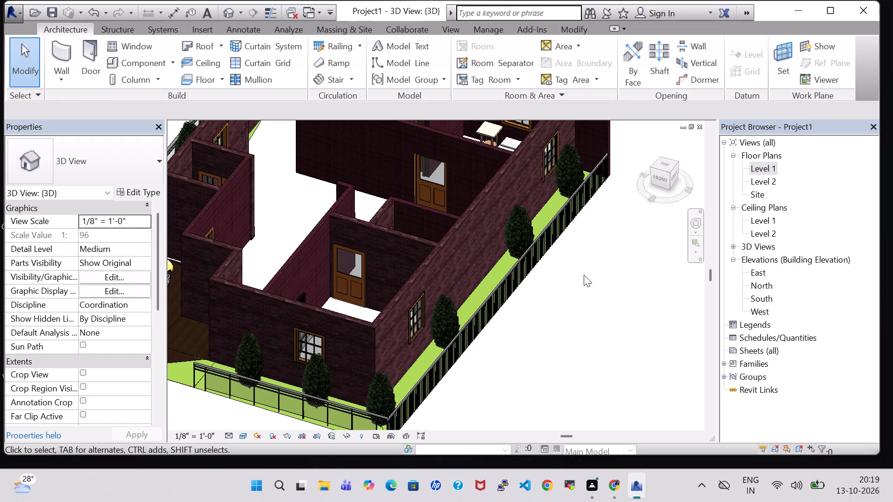
# Examine the house's east and south sides in 3D to check the placed windows and remaining blank walls.
pyautogui.keyDown('shift'); pyautogui.moveTo(584, 275); pyautogui.dragTo(543, 294, button='middle'); pyautogui.keyUp('shift')
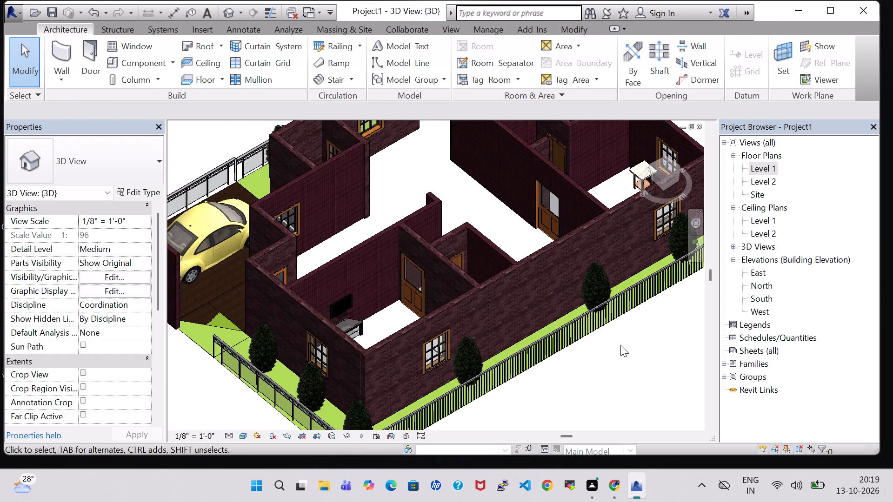
pyautogui.keyDown('shift'); pyautogui.moveTo(629, 371); pyautogui.dragTo(629, 371, button='middle'); pyautogui.keyUp('shift')
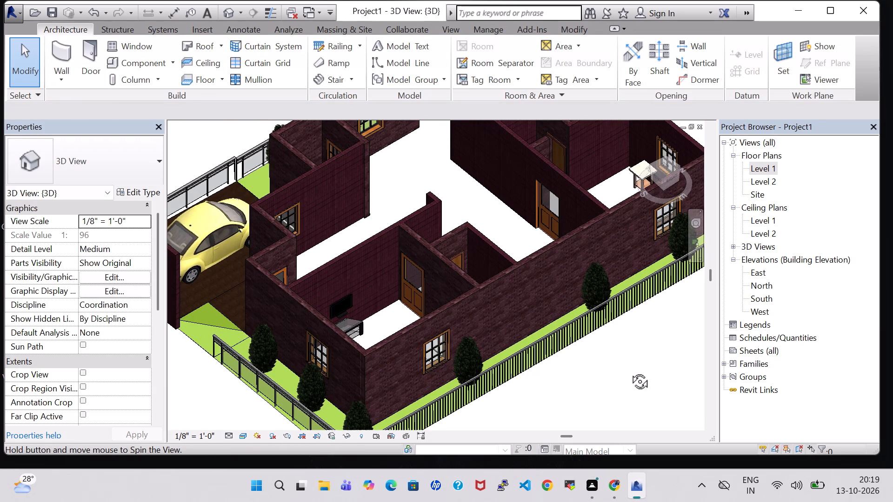
pyautogui.keyDown('shift'); pyautogui.moveTo(629, 371); pyautogui.dragTo(684, 346, button='middle'); pyautogui.keyUp('shift')
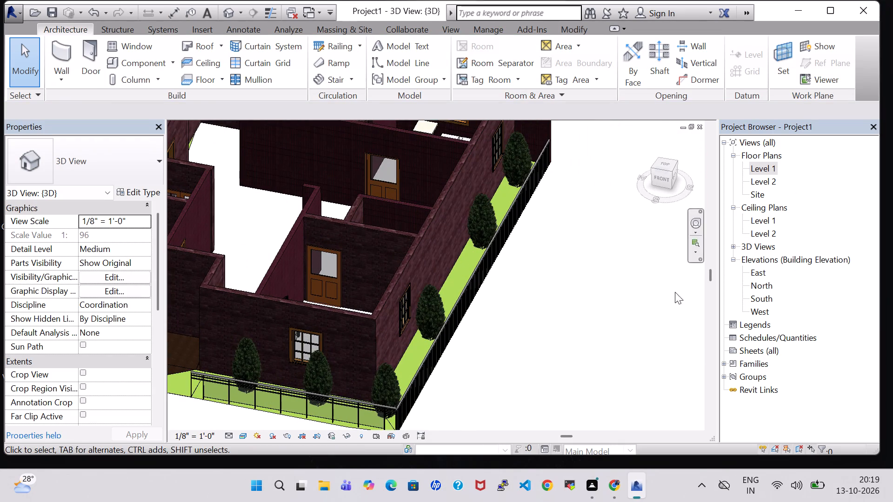
pyautogui.moveTo(486, 384); pyautogui.dragTo(579, 330, button='middle')
pyautogui.keyDown('shift'); pyautogui.moveTo(579, 330); pyautogui.dragTo(591, 319, button='middle'); pyautogui.keyUp('shift')
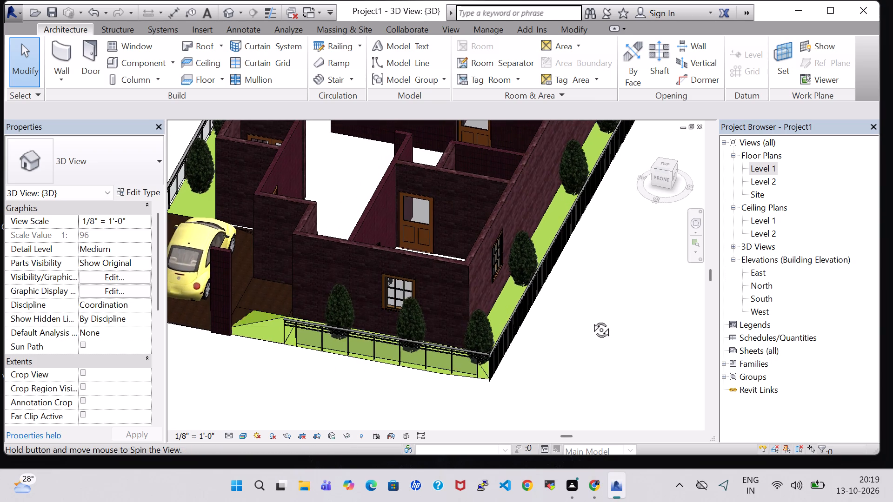
pyautogui.keyDown('shift'); pyautogui.moveTo(591, 319); pyautogui.dragTo(594, 306, button='middle'); pyautogui.keyUp('shift')
pyautogui.moveTo(594, 306); pyautogui.dragTo(704, 301, button='middle')
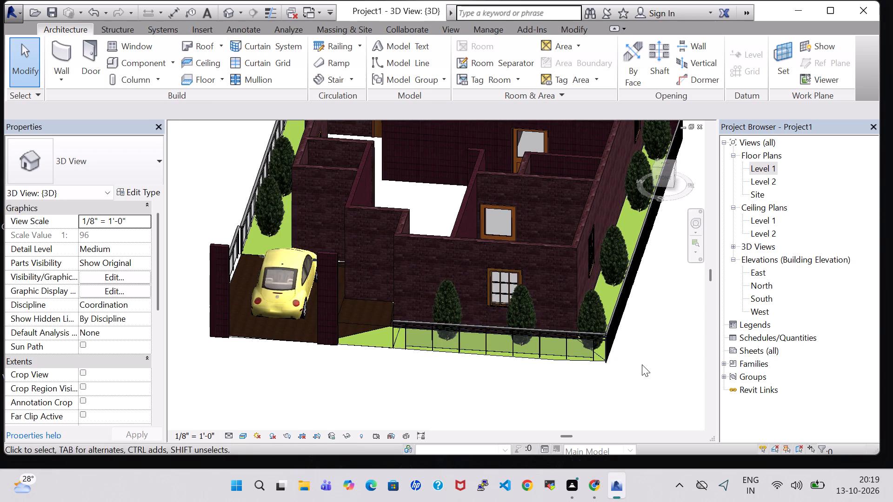
pyautogui.keyDown('shift'); pyautogui.moveTo(643, 364); pyautogui.dragTo(654, 316, button='middle'); pyautogui.keyUp('shift')
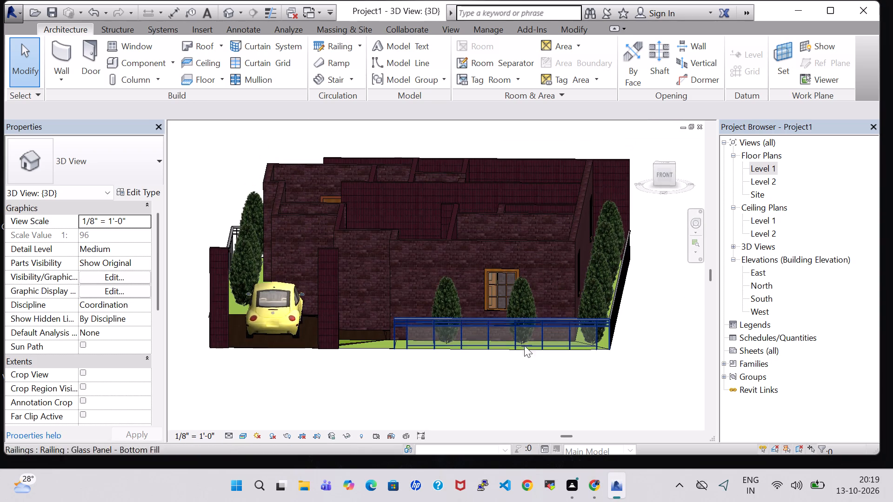
# Return to the Level 1 floor plan, start placing a window and load the Double Hung with Trim family from the Windows folder.
pyautogui.doubleClick(771, 164)
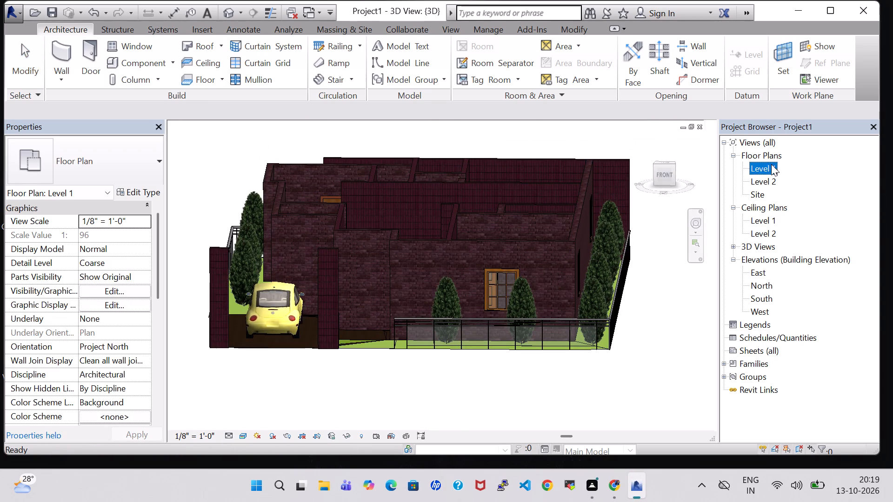
pyautogui.scroll(-1, 608, 251)
pyautogui.middleClick(608, 252)
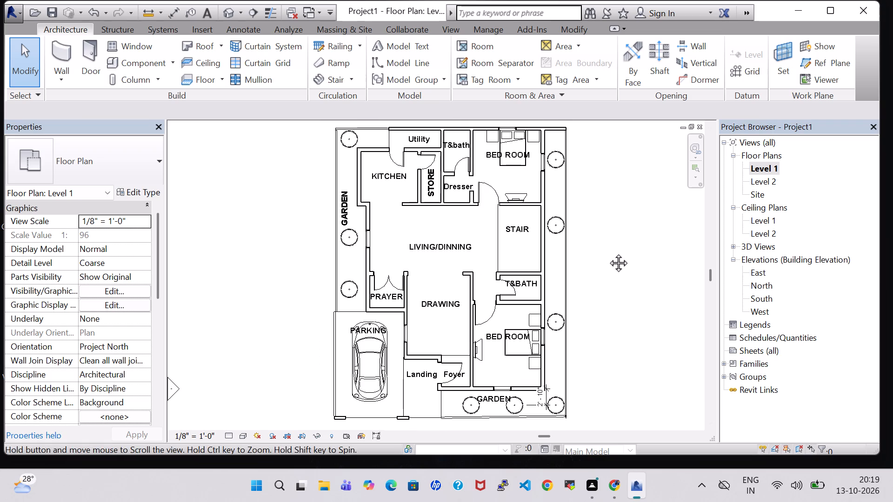
pyautogui.scroll(-1, 606, 252)
pyautogui.moveTo(606, 252); pyautogui.dragTo(583, 250, button='middle')
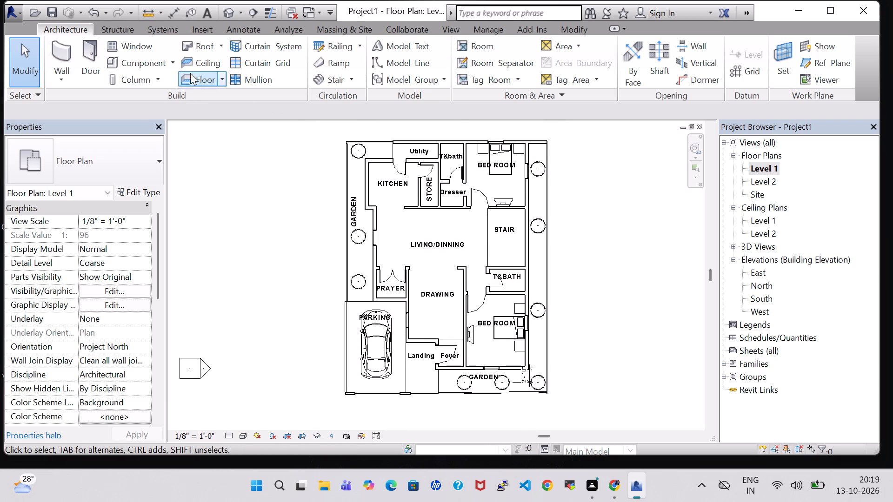
pyautogui.click(135, 46)
pyautogui.click(562, 67)
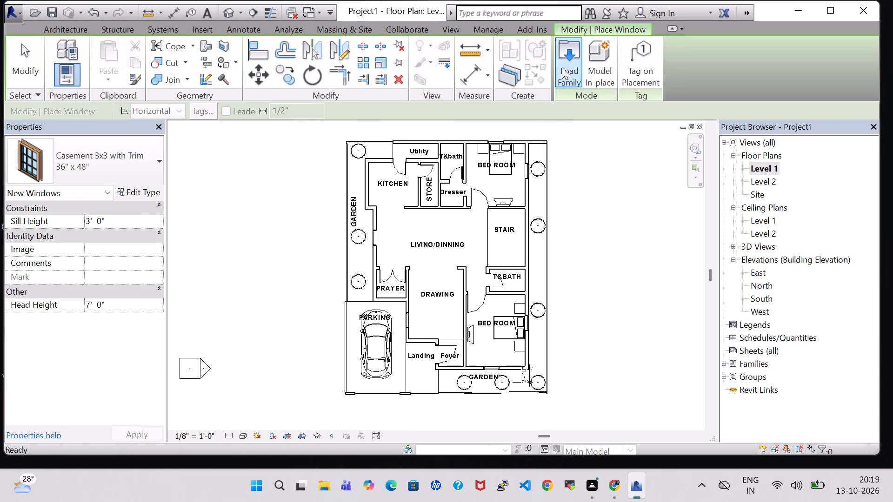
pyautogui.scroll(-6, 533, 241)
pyautogui.doubleClick(402, 286)
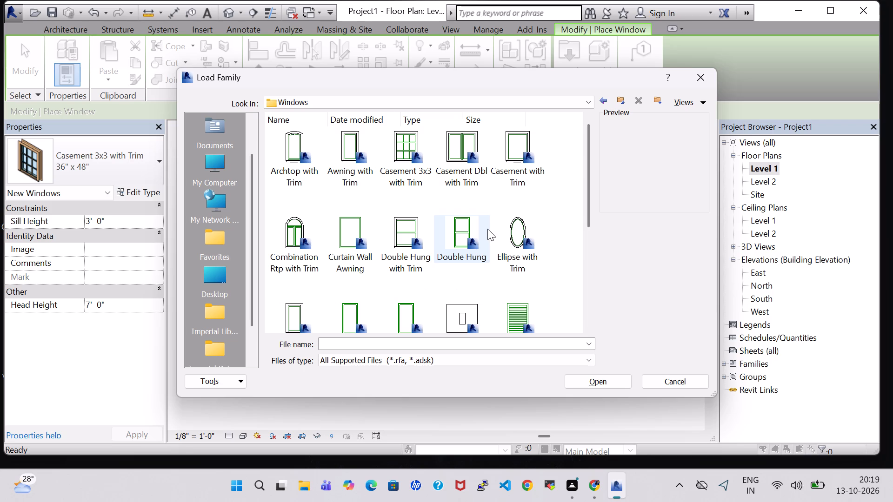
pyautogui.click(397, 224)
pyautogui.click(601, 385)
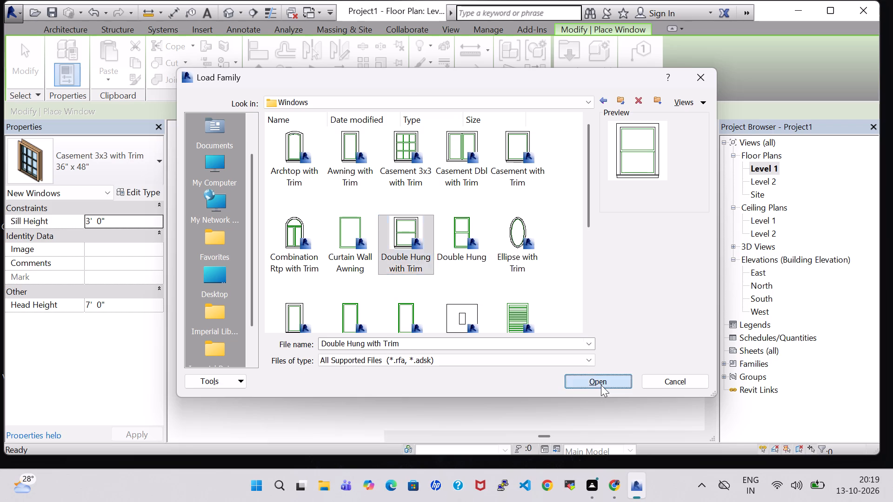
# Place Double Hung with Trim 36" x 48" windows in the kitchen's west wall, about 3' 8" from its north wall, and midway along the landing's north wall.
pyautogui.scroll(4, 354, 251)
pyautogui.moveTo(380, 154); pyautogui.dragTo(360, 244, button='middle')
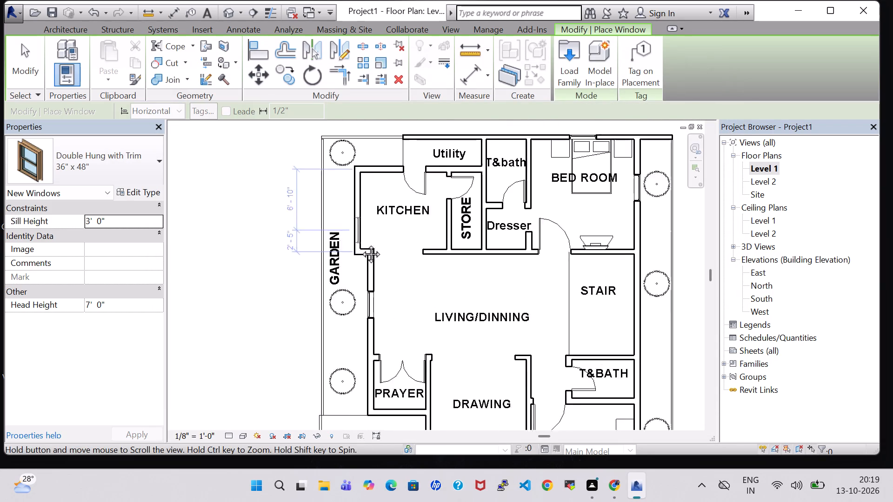
pyautogui.moveTo(360, 244); pyautogui.dragTo(360, 259, button='middle')
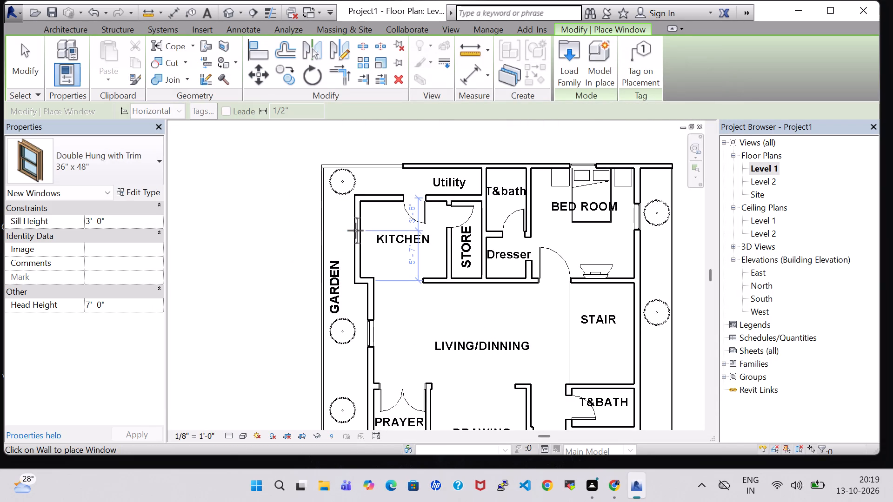
pyautogui.click(355, 231)
pyautogui.moveTo(406, 288); pyautogui.dragTo(370, 119, button='middle')
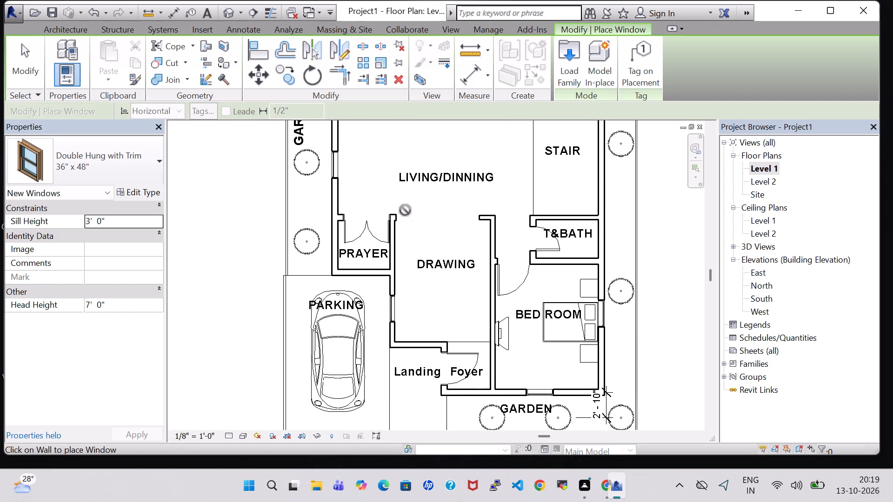
pyautogui.click(415, 348)
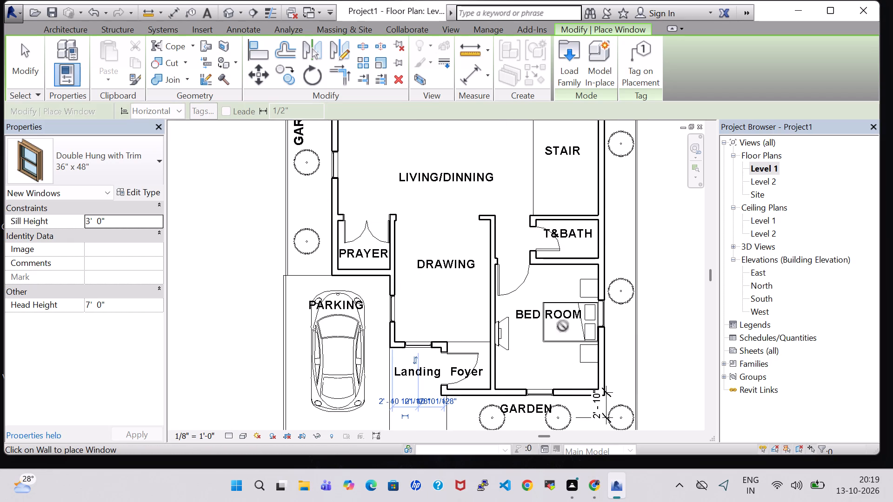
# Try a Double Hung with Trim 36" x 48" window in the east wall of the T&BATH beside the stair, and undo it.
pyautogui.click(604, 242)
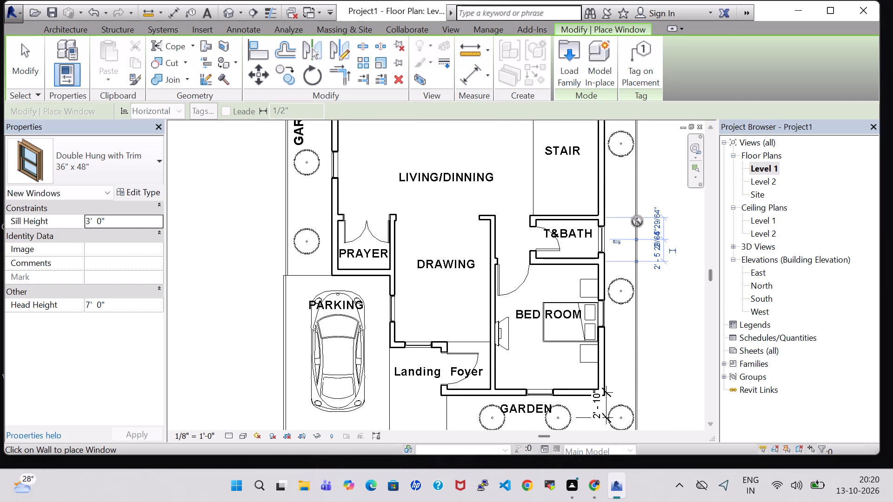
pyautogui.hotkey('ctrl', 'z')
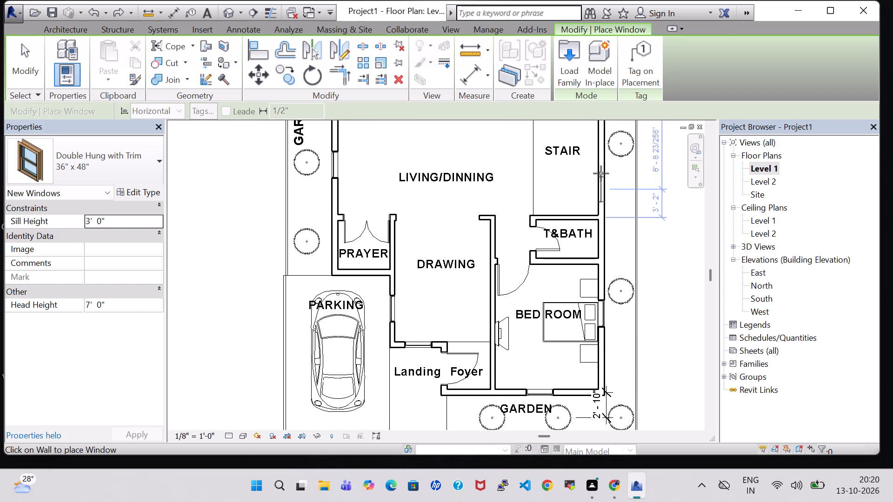
# Place a Double Hung with Trim 36" x 48" window in the stair's east wall, about 4' 5" from its north wall.
pyautogui.click(602, 152)
pyautogui.scroll(-2, 687, 236)
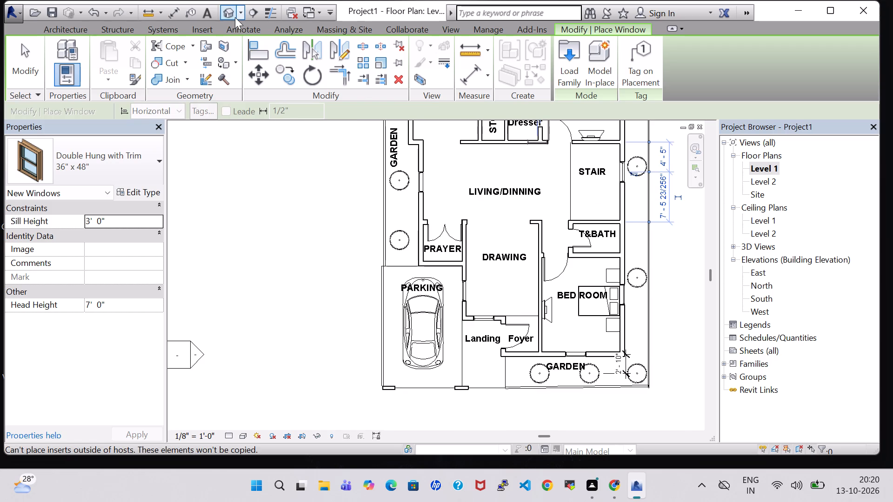
# Open the 3D view, end window placement and examine the windows on the house's front side.
pyautogui.click(235, 17)
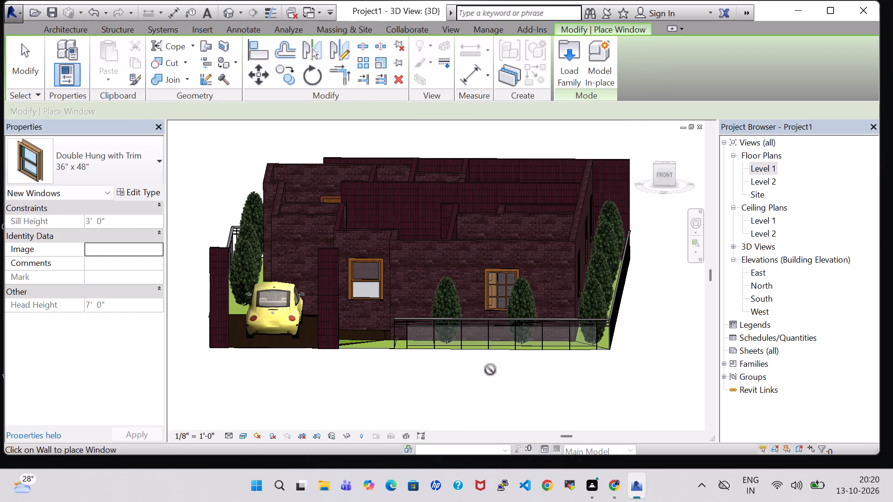
pyautogui.press('Escape')
pyautogui.press('Escape')
pyautogui.press('Escape')
pyautogui.press('Escape')
pyautogui.press('Escape')
pyautogui.press('Escape')
pyautogui.press('Escape')
pyautogui.press('Escape')
pyautogui.press('Escape')
pyautogui.press('Escape')
pyautogui.press('Escape')
pyautogui.press('Escape')
pyautogui.press('Escape')
pyautogui.press('Escape')
pyautogui.press('Escape')
pyautogui.press('Escape')
pyautogui.press('Escape')
pyautogui.press('Escape')
pyautogui.press('Escape')
pyautogui.press('Escape')
pyautogui.moveTo(469, 372); pyautogui.dragTo(469, 333, button='middle')
pyautogui.keyDown('shift'); pyautogui.moveTo(472, 349); pyautogui.dragTo(484, 325, button='middle'); pyautogui.keyUp('shift')
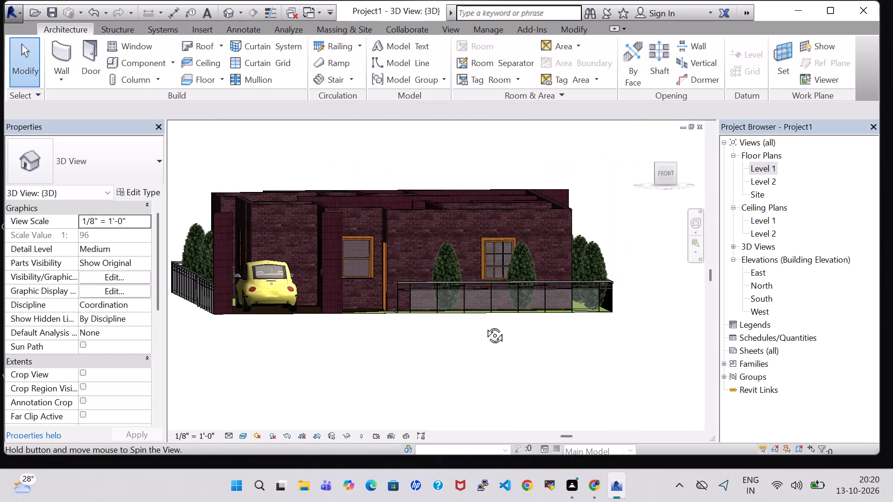
pyautogui.keyDown('shift'); pyautogui.moveTo(484, 325); pyautogui.dragTo(477, 325, button='middle'); pyautogui.keyUp('shift')
# Return to the Level 1 floor plan, start placing a window and load the Transom with Trim family from the Windows folder.
pyautogui.doubleClick(769, 172)
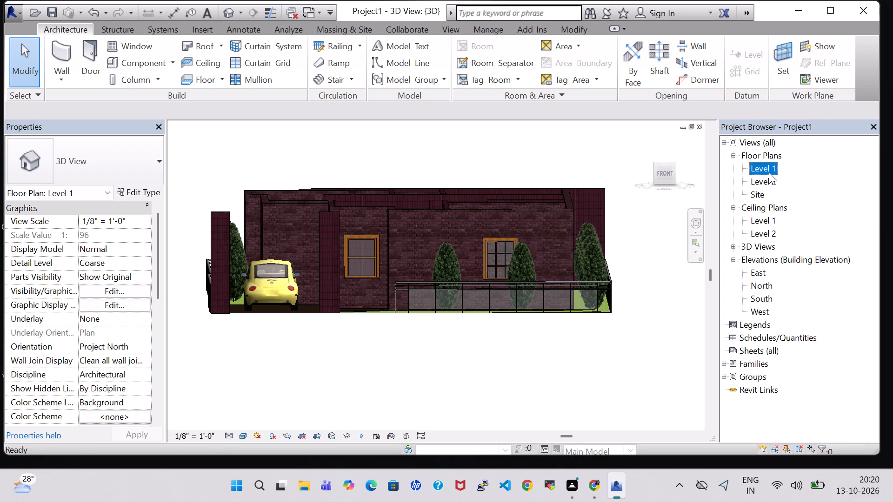
pyautogui.scroll(-3, 617, 226)
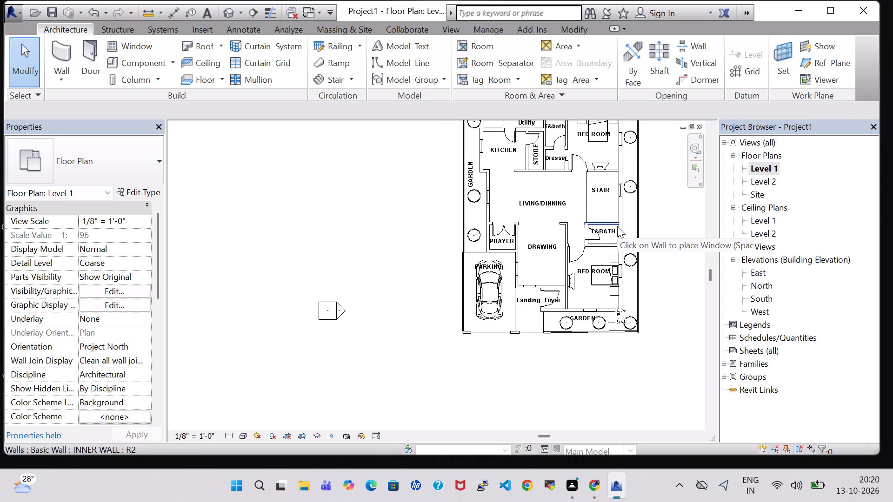
pyautogui.moveTo(617, 228); pyautogui.dragTo(525, 263, button='middle')
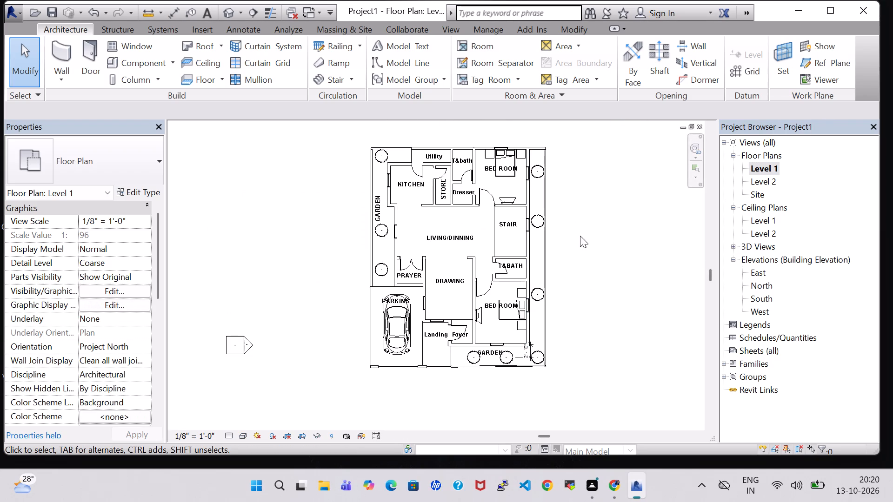
pyautogui.click(122, 42)
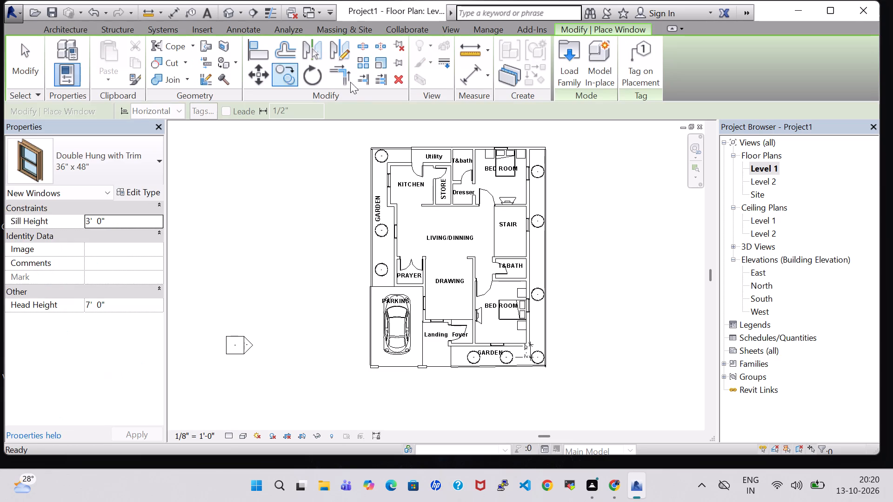
pyautogui.click(563, 61)
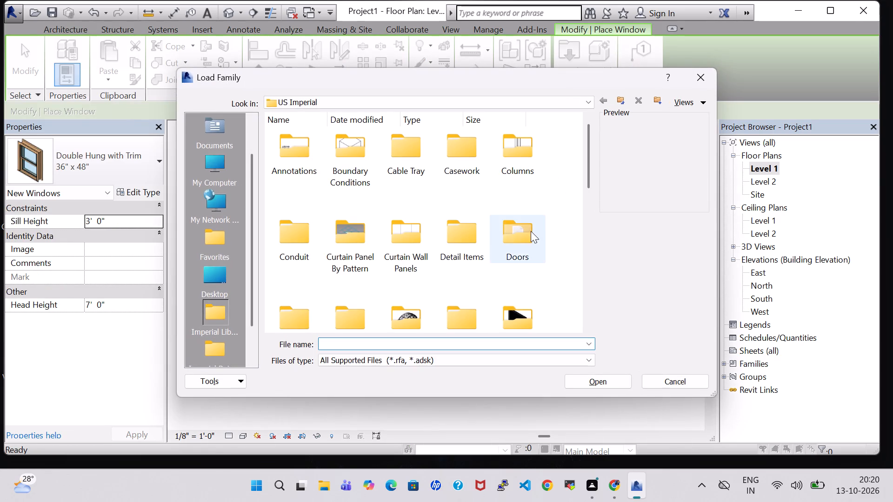
pyautogui.scroll(-1, 531, 232)
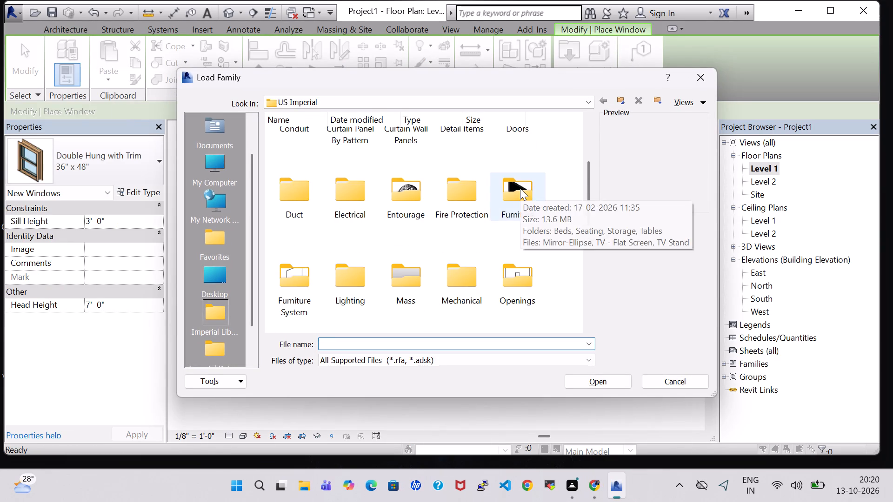
pyautogui.doubleClick(520, 188)
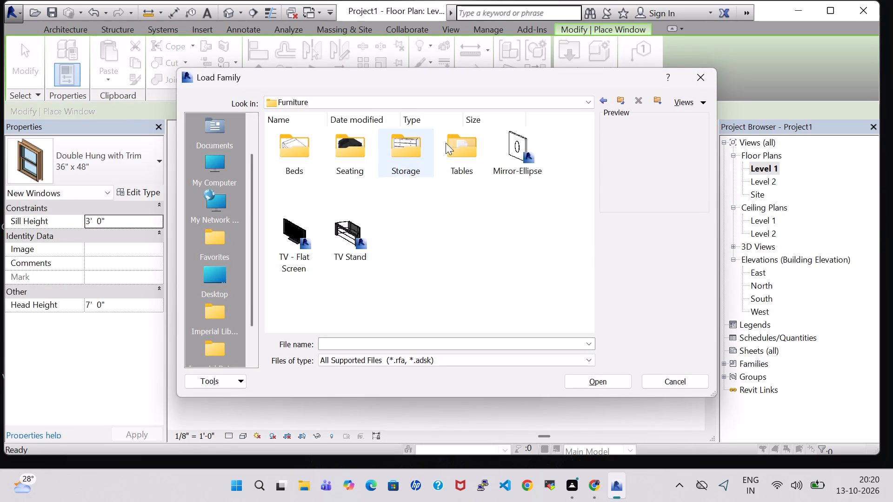
pyautogui.click(603, 99)
pyautogui.scroll(-3, 504, 239)
pyautogui.scroll(-2, 433, 280)
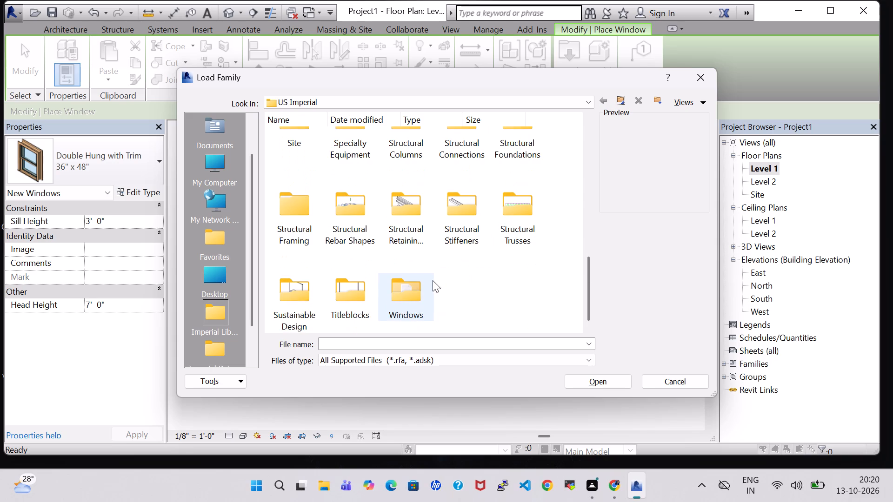
pyautogui.doubleClick(429, 287)
pyautogui.scroll(-3, 436, 286)
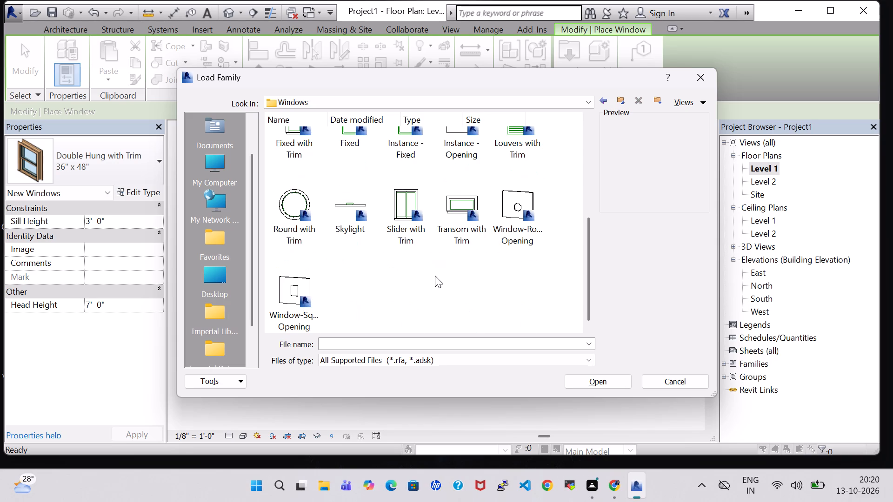
pyautogui.click(460, 201)
pyautogui.click(583, 387)
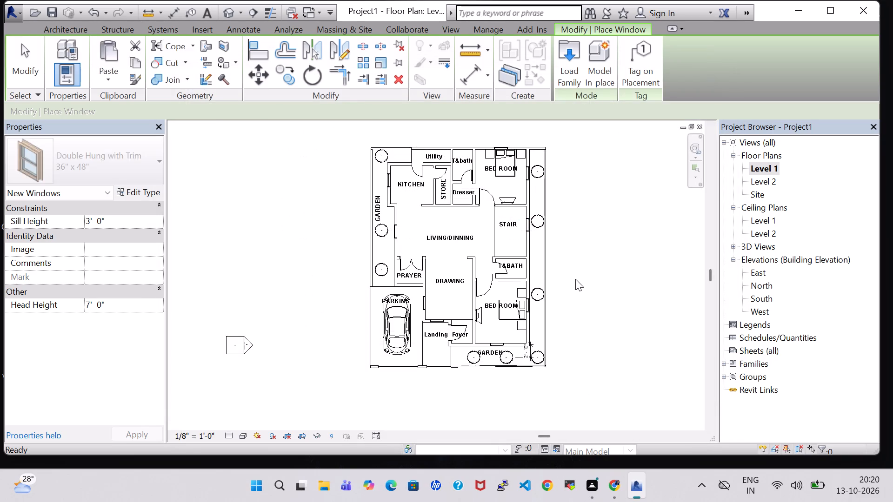
# Place Transom with Trim 24" x 24" windows in the stair-side T&BATH's east wall, about 1' 10" from its north wall, and midway along the other T&bath's north wall.
pyautogui.scroll(10, 573, 278)
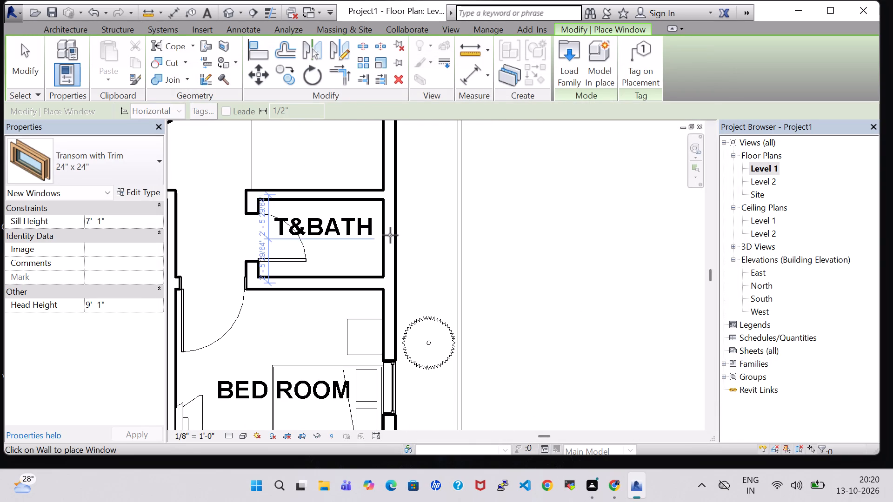
pyautogui.click(390, 228)
pyautogui.moveTo(513, 215); pyautogui.dragTo(537, 253, button='middle')
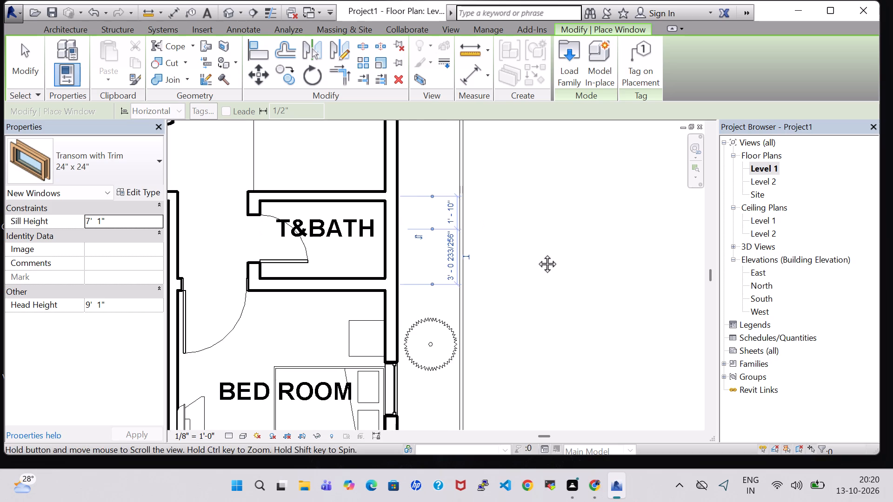
pyautogui.moveTo(537, 253); pyautogui.dragTo(610, 376, button='middle')
pyautogui.scroll(-5, 610, 376)
pyautogui.scroll(-2, 615, 323)
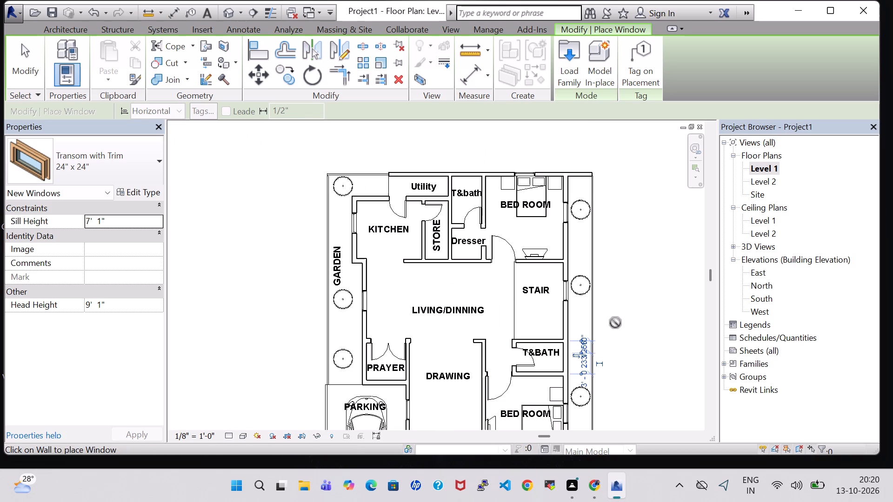
pyautogui.moveTo(615, 323); pyautogui.dragTo(598, 305, button='middle')
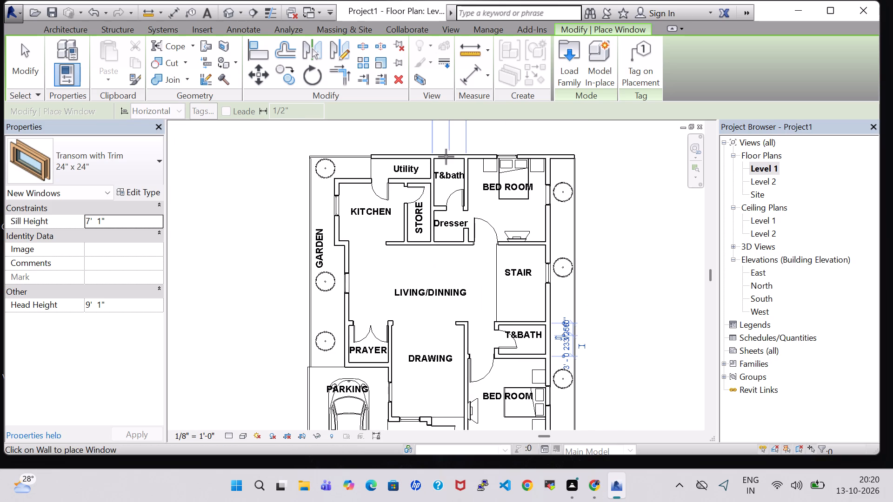
pyautogui.click(446, 157)
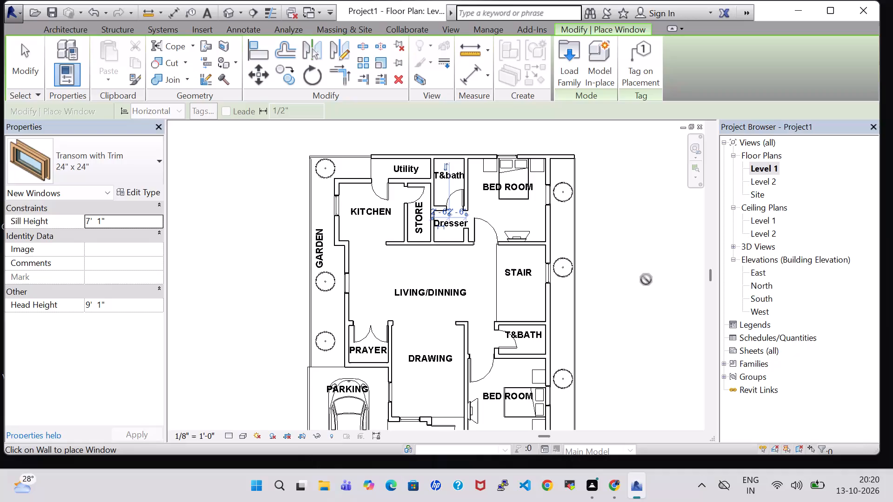
pyautogui.press('Escape')
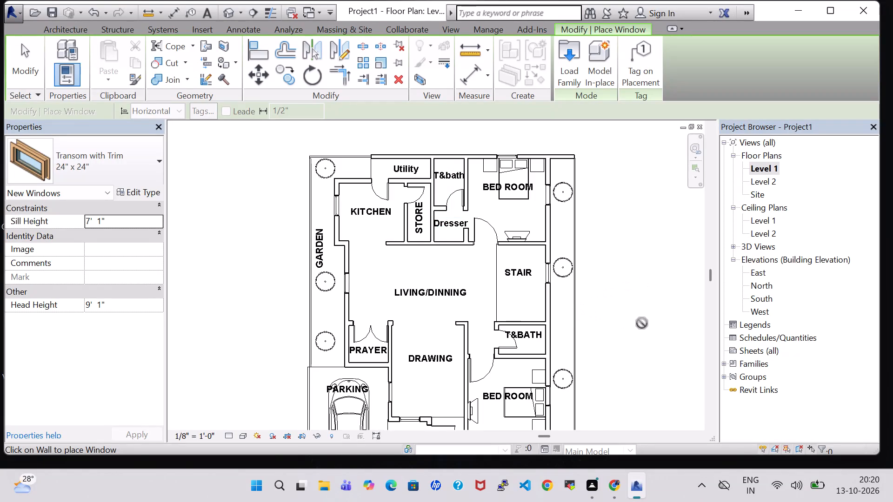
pyautogui.moveTo(642, 323); pyautogui.dragTo(644, 286, button='middle')
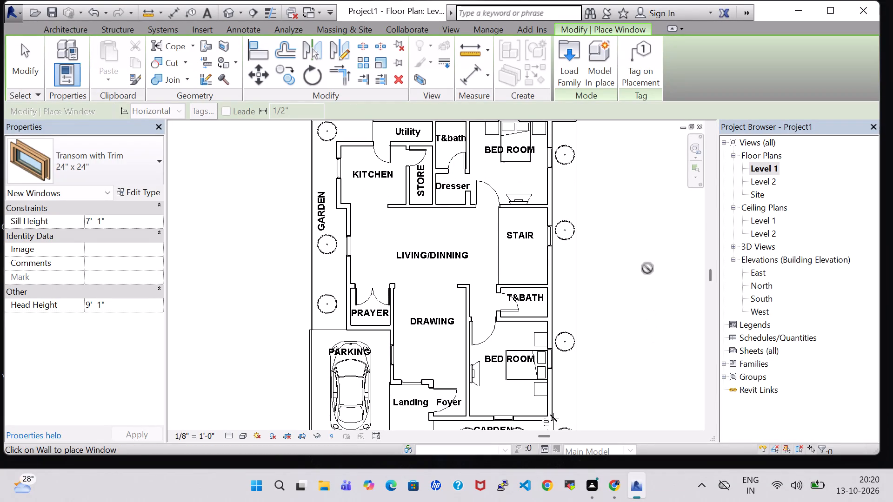
pyautogui.press('Escape')
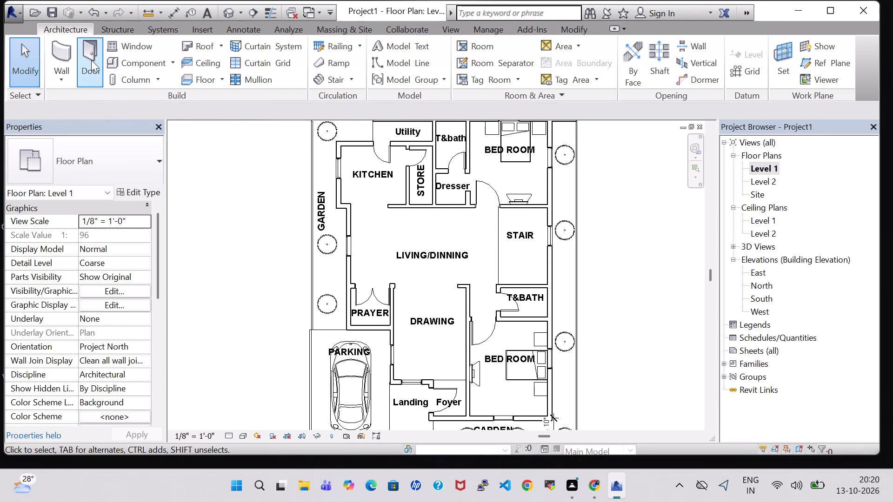
# Start placing another window and load the Round with Trim family from the Windows folder.
pyautogui.click(132, 46)
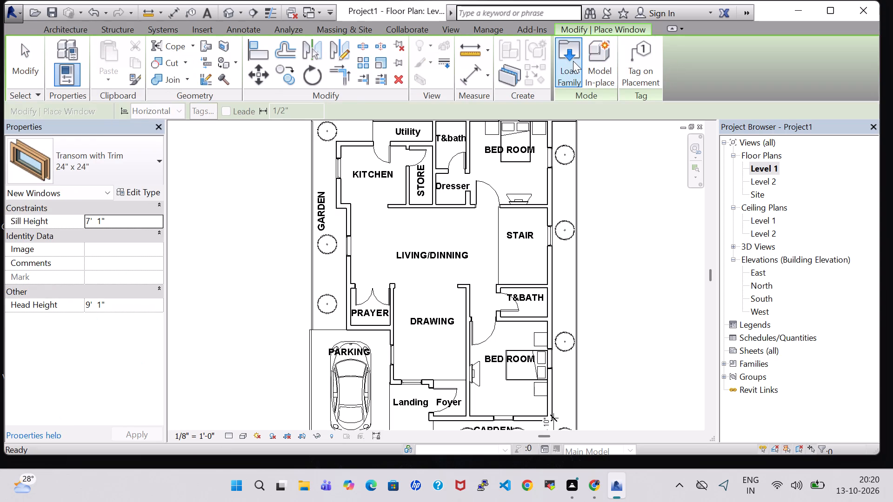
pyautogui.click(573, 61)
pyautogui.scroll(-8, 526, 234)
pyautogui.doubleClick(417, 294)
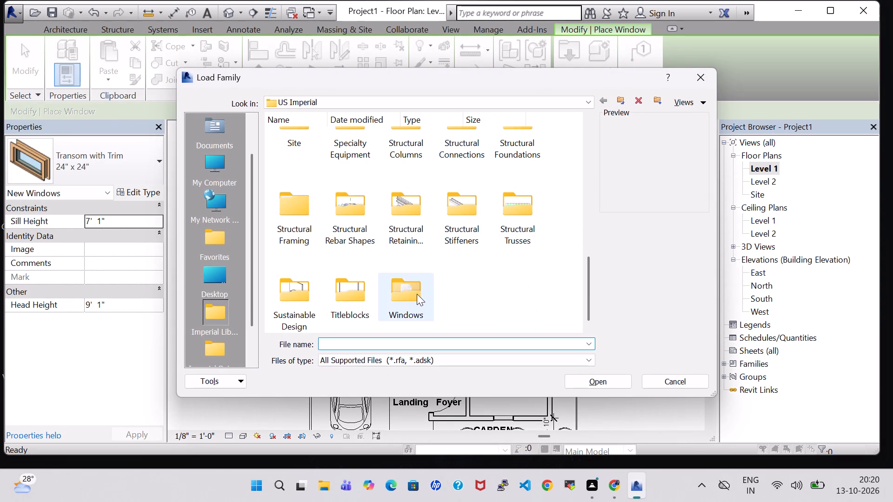
pyautogui.scroll(-2, 425, 294)
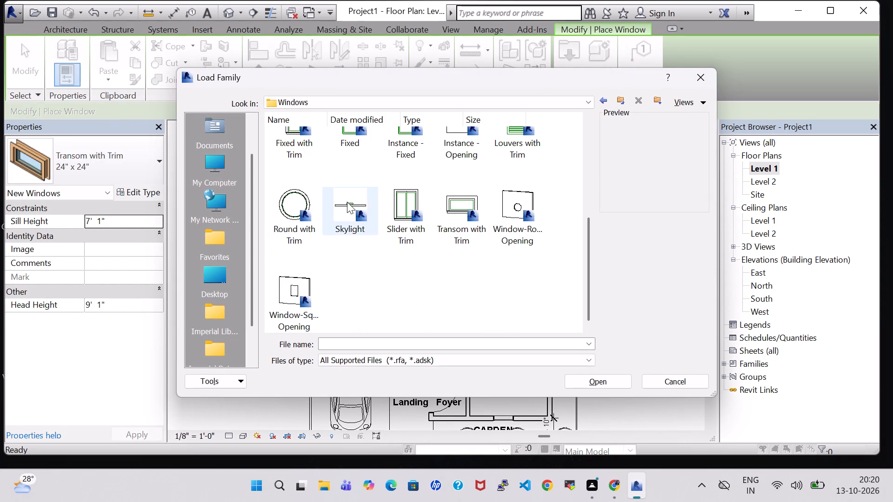
pyautogui.scroll(1, 335, 206)
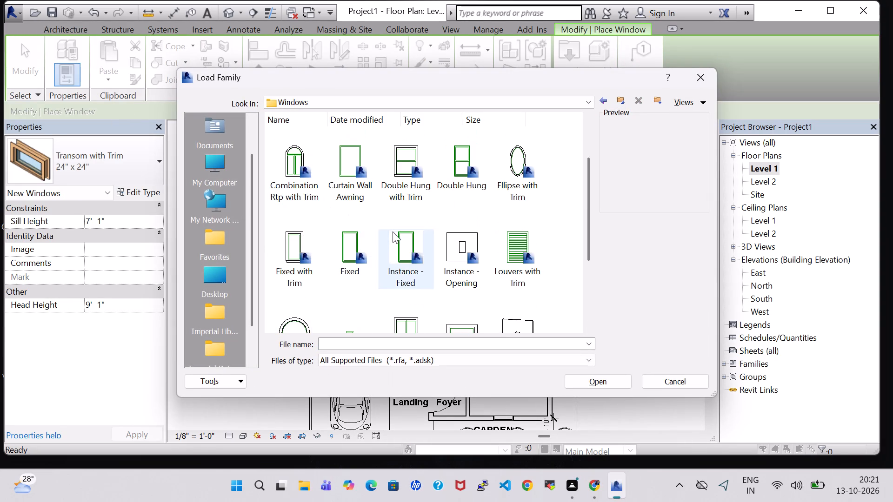
pyautogui.scroll(-2, 338, 294)
pyautogui.click(306, 210)
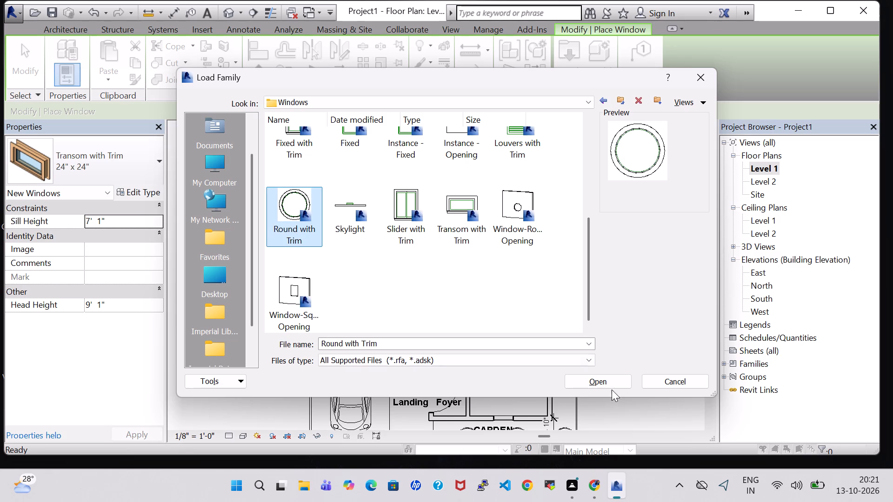
pyautogui.click(610, 379)
# Place a Round with Trim 48" diameter window midway along the prayer room's west wall.
pyautogui.scroll(4, 351, 297)
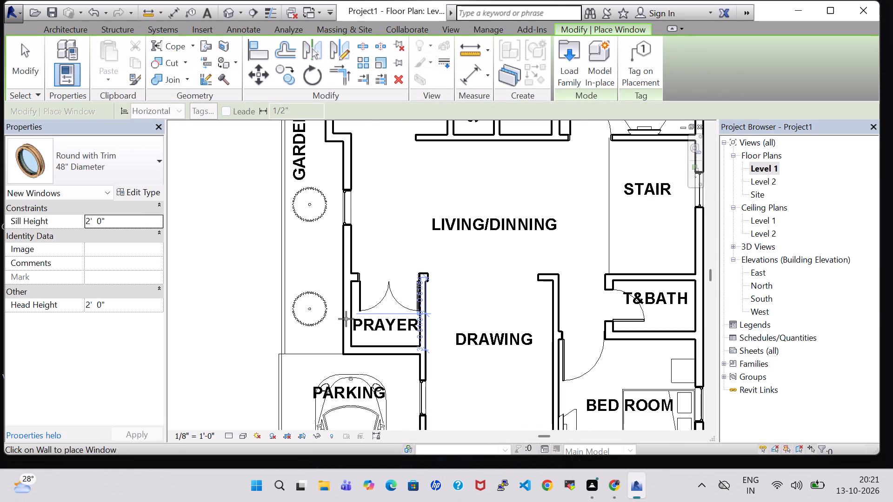
pyautogui.click(346, 319)
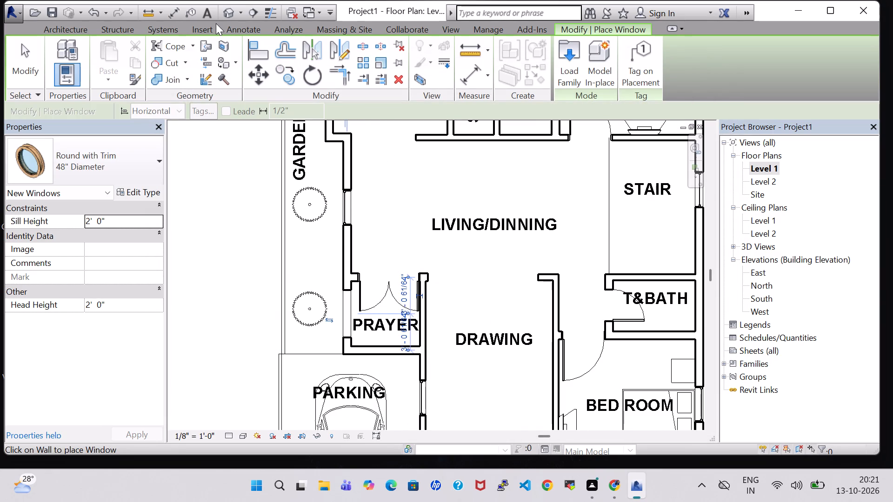
# In the 3D view, raise the prayer room's round window to a sill height of 4' 9".
pyautogui.click(230, 13)
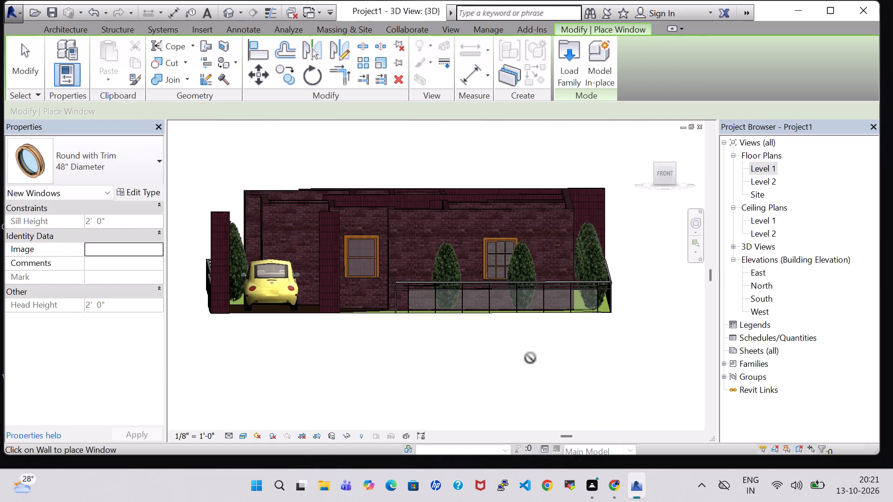
pyautogui.keyDown('shift'); pyautogui.moveTo(371, 392); pyautogui.dragTo(387, 392, button='middle'); pyautogui.keyUp('shift')
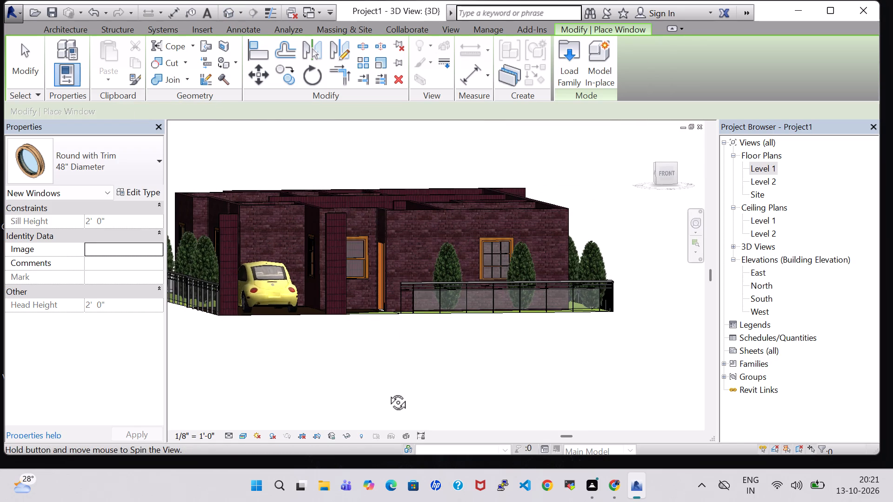
pyautogui.keyDown('shift'); pyautogui.moveTo(387, 392); pyautogui.dragTo(453, 391, button='middle'); pyautogui.keyUp('shift')
pyautogui.moveTo(413, 363); pyautogui.dragTo(531, 362, button='middle')
pyautogui.keyDown('shift'); pyautogui.moveTo(426, 324); pyautogui.dragTo(459, 388, button='middle'); pyautogui.keyUp('shift')
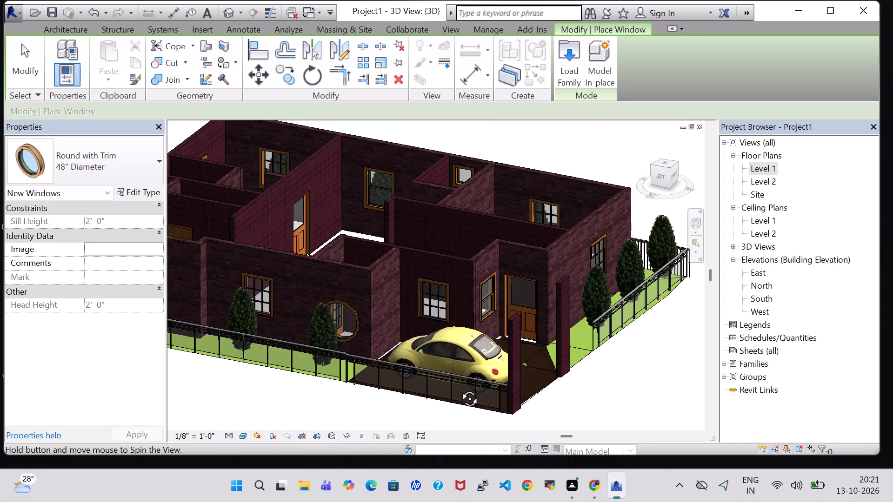
pyautogui.keyDown('shift'); pyautogui.moveTo(459, 388); pyautogui.dragTo(487, 389, button='middle'); pyautogui.keyUp('shift')
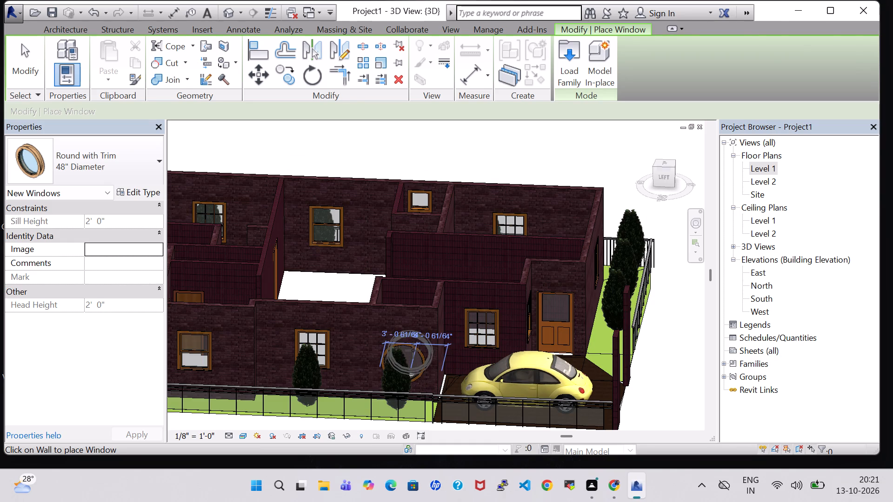
pyautogui.press('Escape')
pyautogui.click(413, 344)
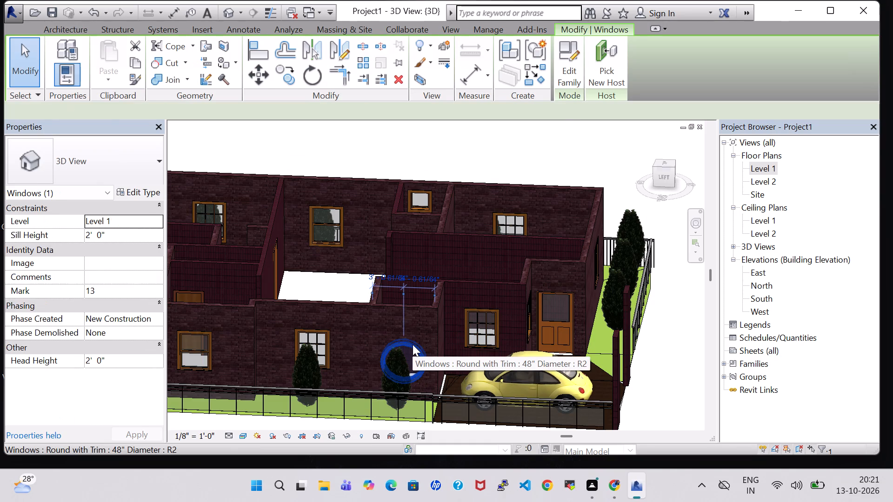
pyautogui.press('Up')
pyautogui.press('Up')
pyautogui.press('Up')
pyautogui.press('Up')
pyautogui.press('Up')
pyautogui.press('Up')
pyautogui.press('Up')
pyautogui.press('Up')
pyautogui.press('Up')
pyautogui.press('Up')
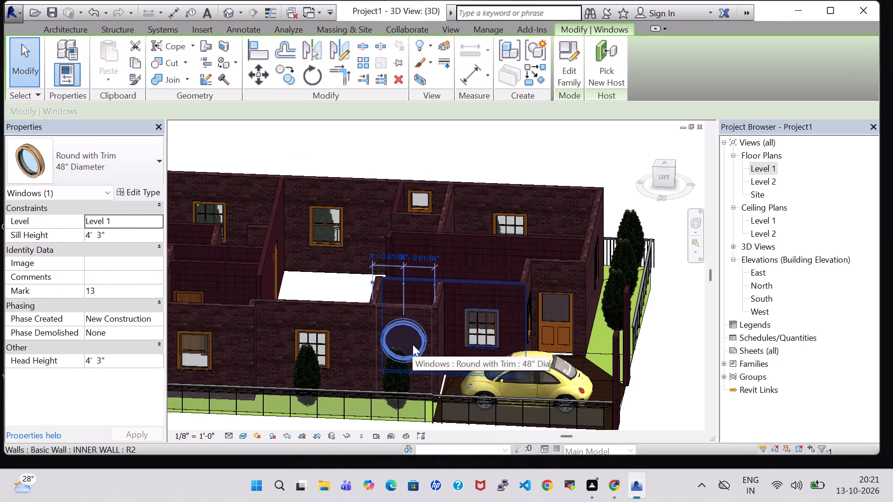
pyautogui.press('Up')
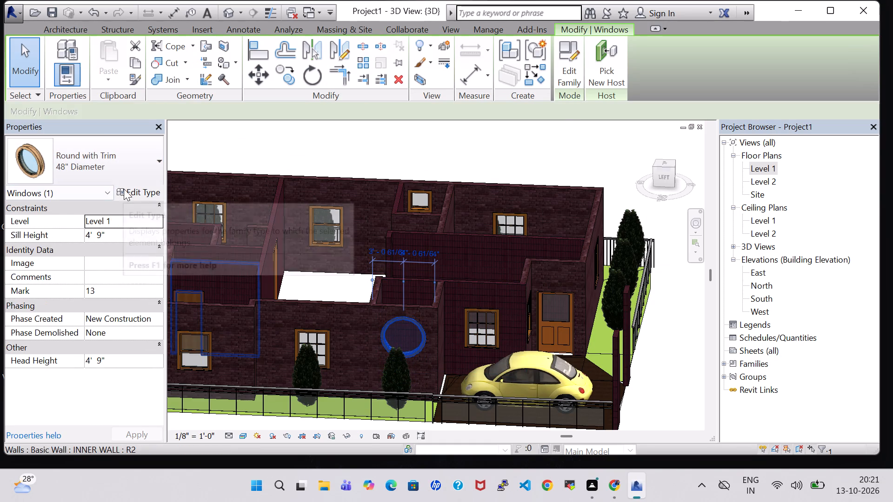
# Set the Width of the Round with Trim 48" Diameter window type to 2' 0".
pyautogui.click(125, 189)
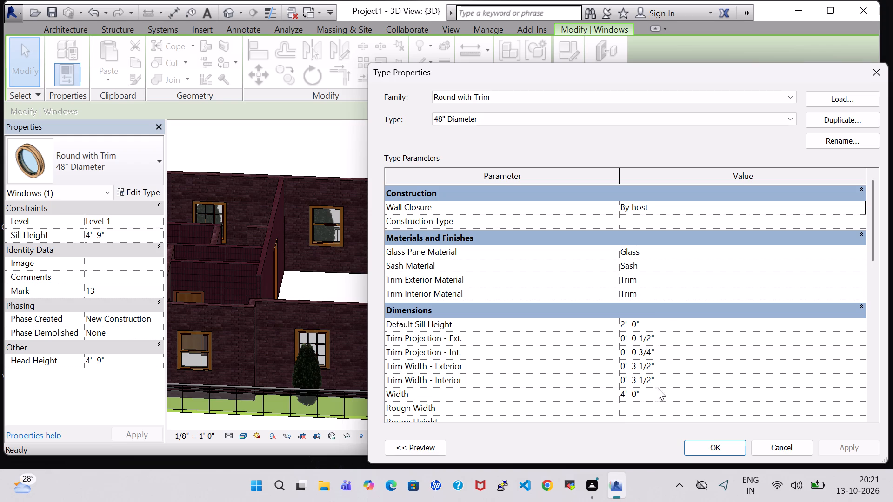
pyautogui.click(628, 393)
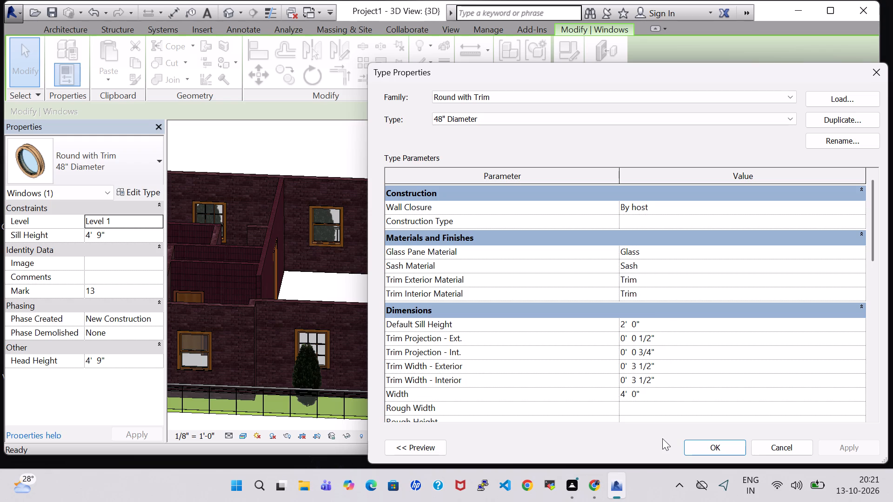
pyautogui.press('Left')
pyautogui.press('BackSpace')
pyautogui.press('2')
pyautogui.scroll(-2, 794, 322)
pyautogui.click(851, 450)
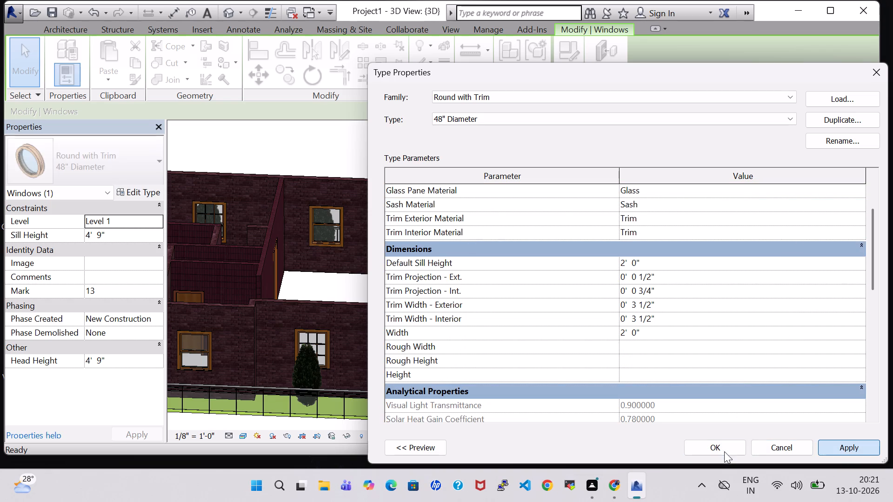
pyautogui.click(723, 449)
pyautogui.click(653, 423)
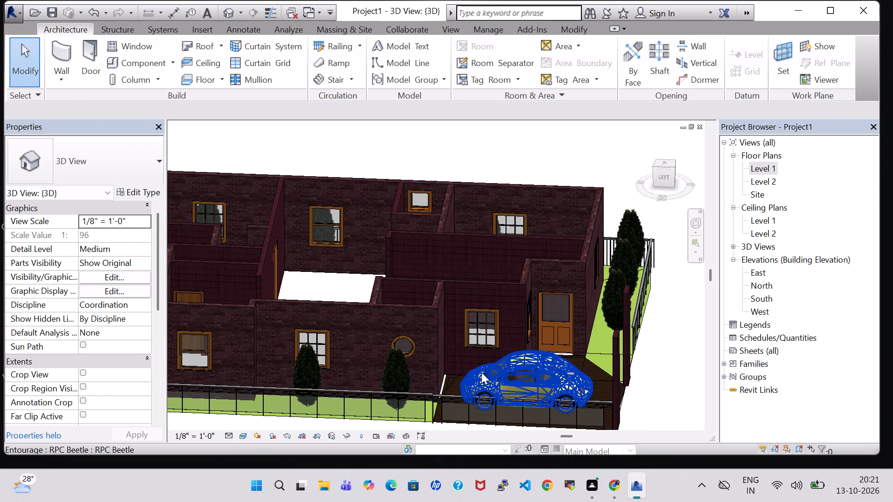
# Raise the prayer room's round window further up its wall to a sill height of 7' 0".
pyautogui.keyDown('shift'); pyautogui.moveTo(565, 156); pyautogui.dragTo(587, 147, button='middle'); pyautogui.keyUp('shift')
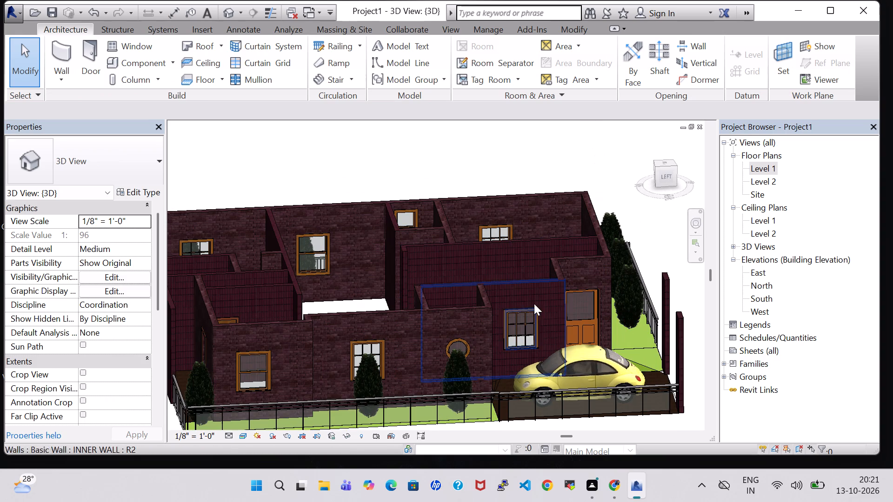
pyautogui.click(457, 341)
pyautogui.press('Up')
pyautogui.press('Up')
pyautogui.press('Up')
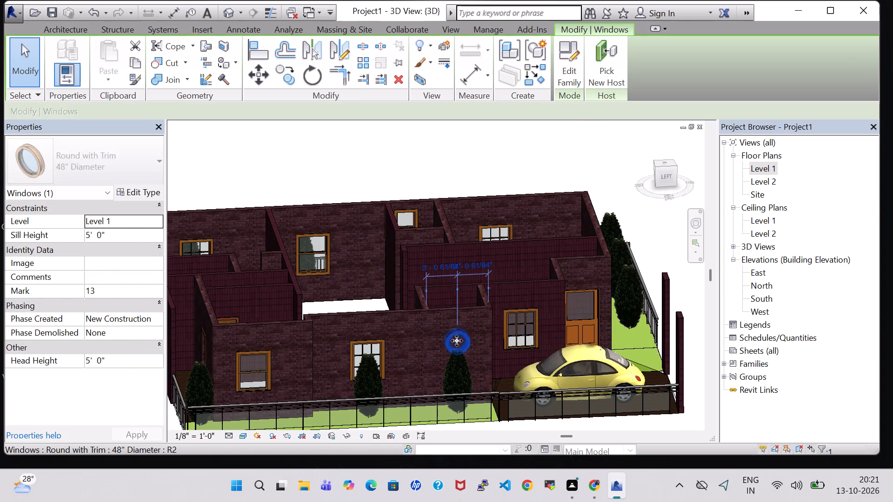
pyautogui.press('Up')
pyautogui.press('Up')
pyautogui.press('Up')
pyautogui.press('Up')
pyautogui.press('Up')
pyautogui.press('Up')
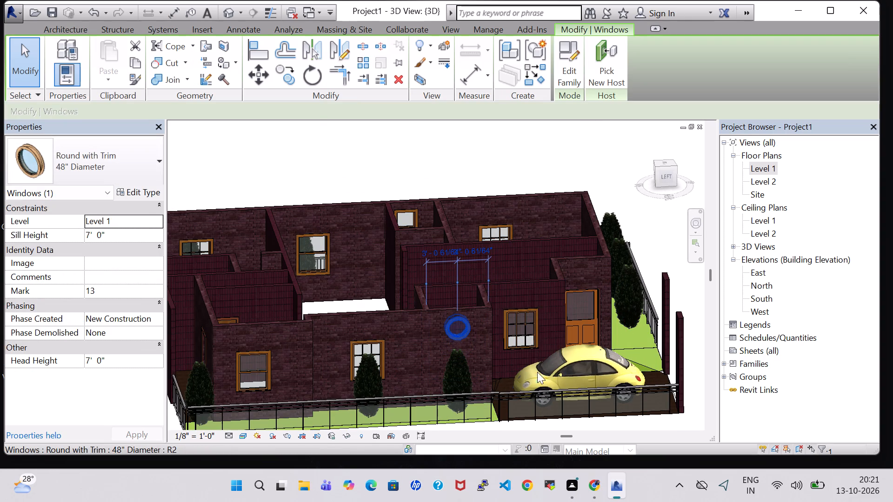
pyautogui.click(328, 150)
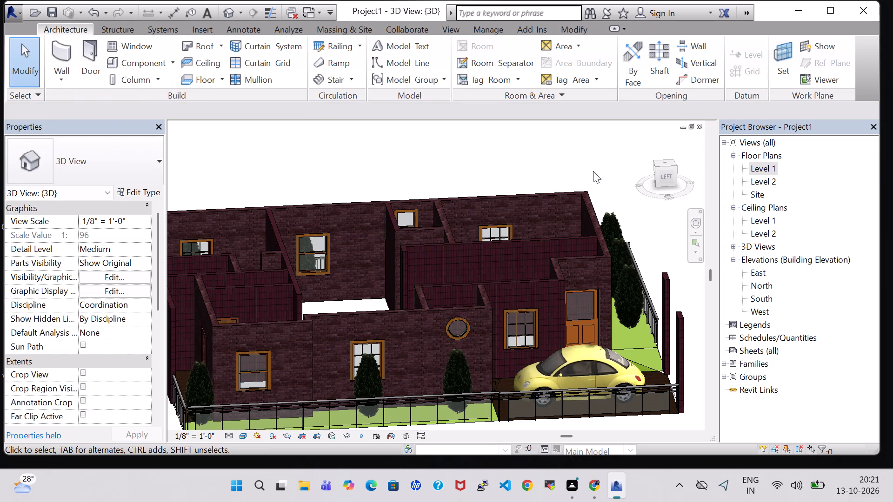
# Examine the windows and walls from all sides of the house in the 3D view.
pyautogui.keyDown('shift'); pyautogui.moveTo(593, 171); pyautogui.dragTo(468, 204, button='middle'); pyautogui.keyUp('shift')
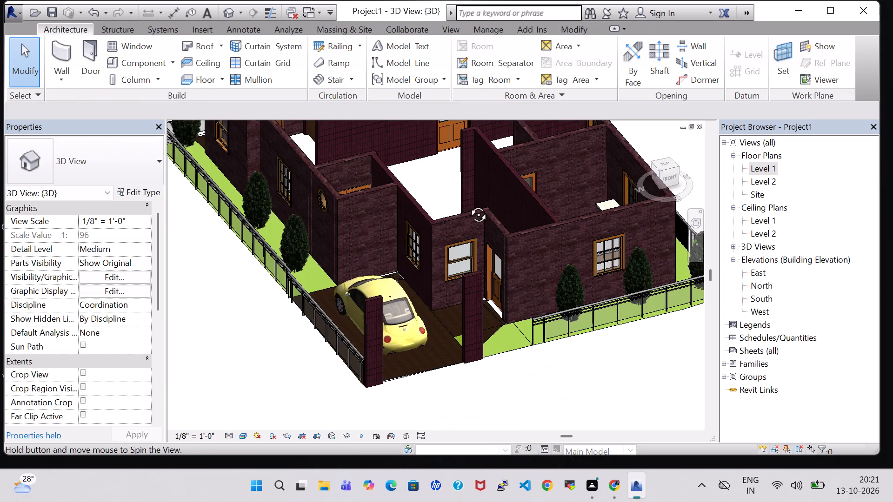
pyautogui.keyDown('shift'); pyautogui.moveTo(468, 204); pyautogui.dragTo(460, 194, button='middle'); pyautogui.keyUp('shift')
pyautogui.moveTo(621, 367); pyautogui.dragTo(497, 361, button='middle')
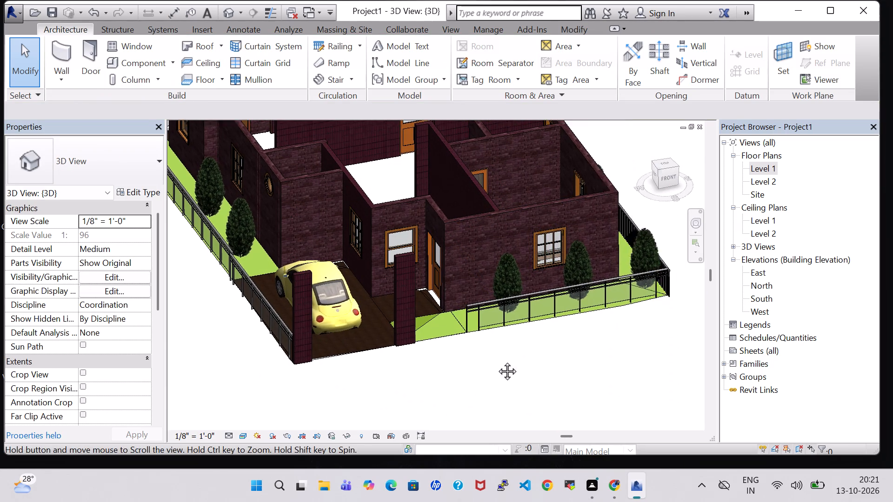
pyautogui.moveTo(497, 361); pyautogui.dragTo(454, 363, button='middle')
pyautogui.keyDown('shift'); pyautogui.moveTo(561, 235); pyautogui.dragTo(461, 266, button='middle'); pyautogui.keyUp('shift')
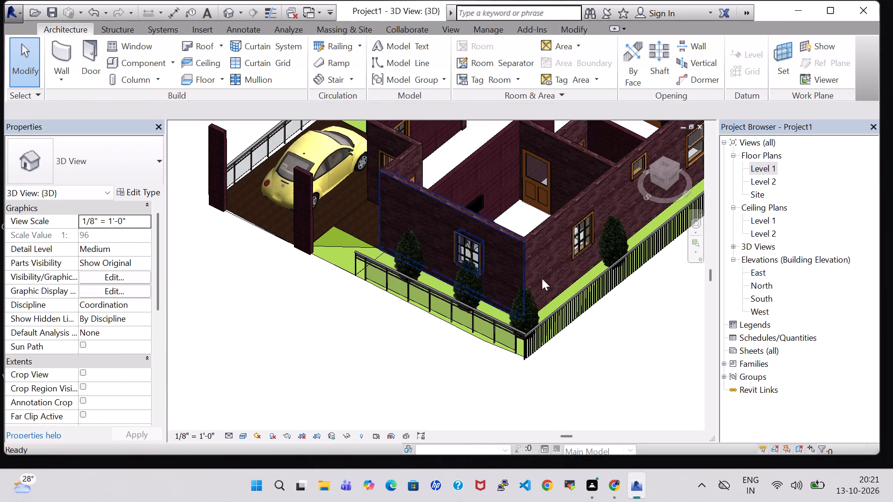
pyautogui.moveTo(643, 322); pyautogui.dragTo(449, 348, button='middle')
pyautogui.keyDown('shift'); pyautogui.moveTo(602, 284); pyautogui.dragTo(562, 295, button='middle'); pyautogui.keyUp('shift')
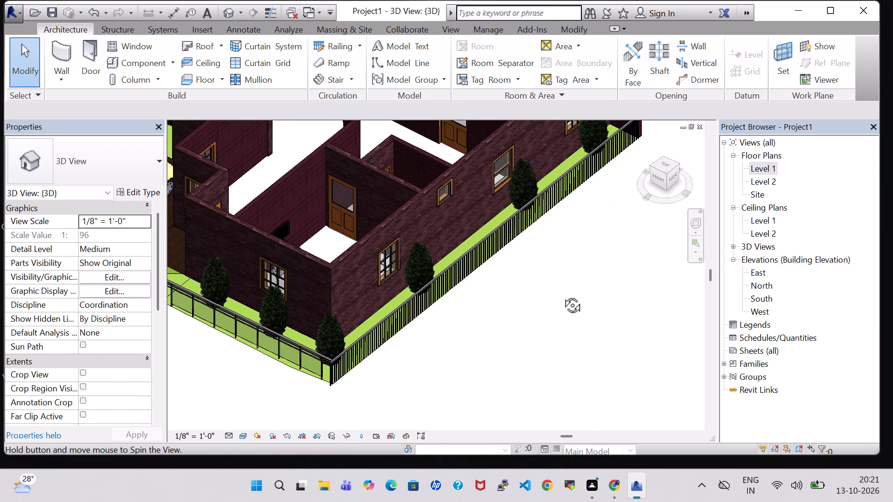
pyautogui.keyDown('shift'); pyautogui.moveTo(562, 295); pyautogui.dragTo(513, 299, button='middle'); pyautogui.keyUp('shift')
pyautogui.moveTo(606, 338); pyautogui.dragTo(428, 310, button='middle')
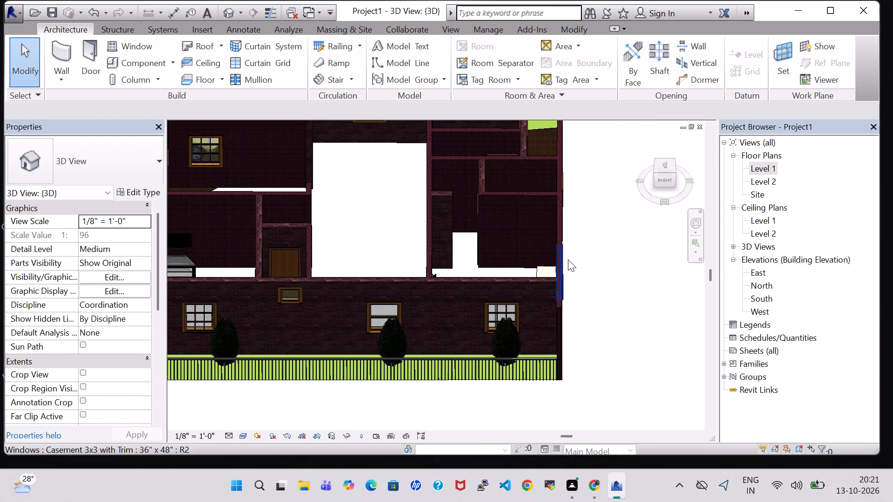
pyautogui.keyDown('shift'); pyautogui.moveTo(592, 260); pyautogui.dragTo(519, 268, button='middle'); pyautogui.keyUp('shift')
pyautogui.moveTo(601, 295); pyautogui.dragTo(553, 224, button='middle')
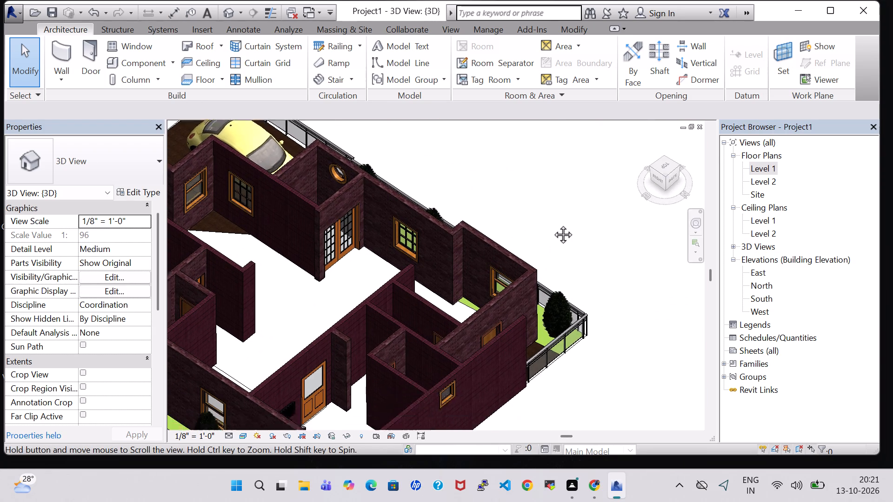
pyautogui.moveTo(553, 224); pyautogui.dragTo(553, 209, button='middle')
pyautogui.keyDown('shift'); pyautogui.moveTo(557, 375); pyautogui.dragTo(595, 342, button='middle'); pyautogui.keyUp('shift')
pyautogui.moveTo(359, 367); pyautogui.dragTo(507, 373, button='middle')
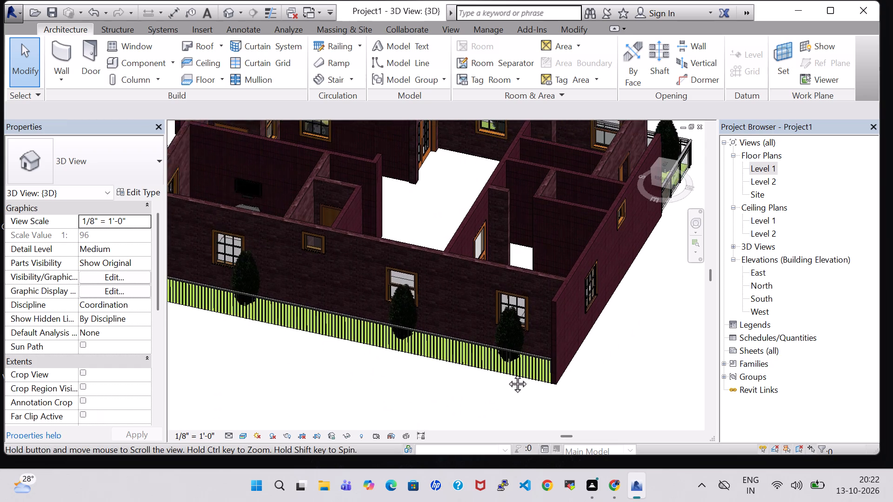
pyautogui.moveTo(507, 373); pyautogui.dragTo(517, 372, button='middle')
pyautogui.keyDown('shift'); pyautogui.moveTo(378, 367); pyautogui.dragTo(519, 351, button='middle'); pyautogui.keyUp('shift')
pyautogui.moveTo(313, 283); pyautogui.dragTo(494, 328, button='middle')
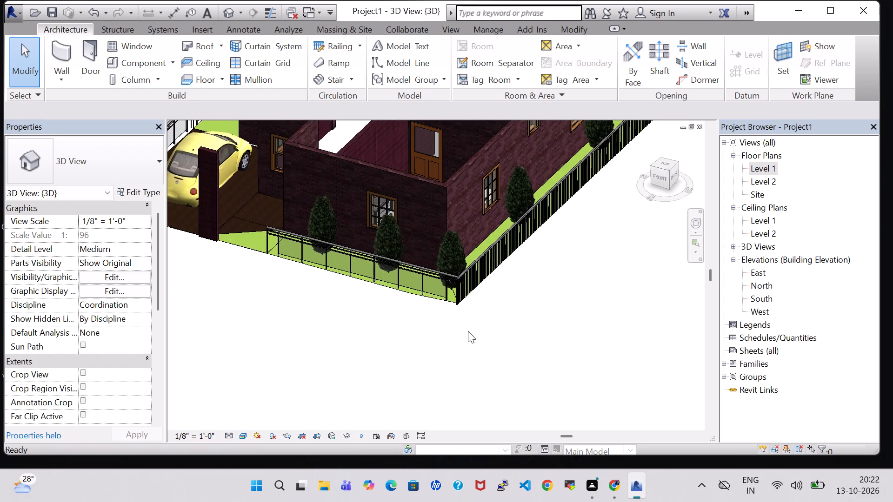
pyautogui.keyDown('shift'); pyautogui.moveTo(378, 331); pyautogui.dragTo(446, 304, button='middle'); pyautogui.keyUp('shift')
pyautogui.moveTo(406, 302); pyautogui.dragTo(602, 314, button='middle')
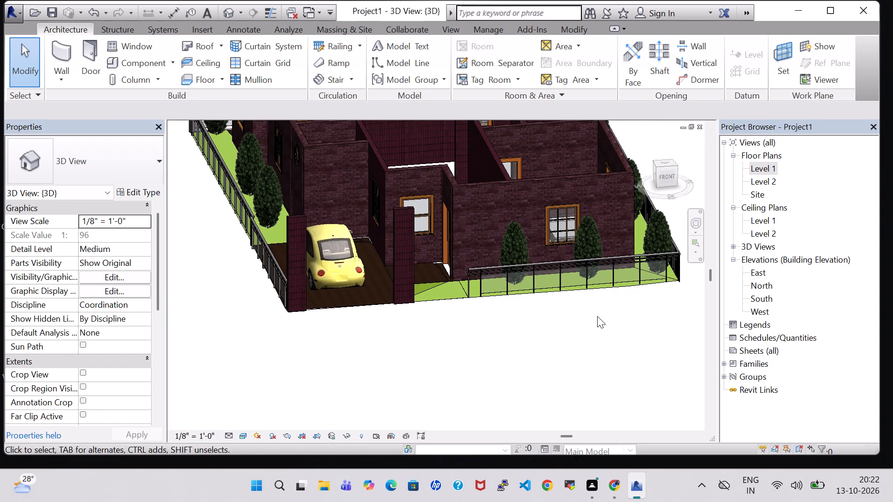
pyautogui.keyDown('shift'); pyautogui.moveTo(597, 316); pyautogui.dragTo(552, 324, button='middle'); pyautogui.keyUp('shift')
pyautogui.keyDown('shift'); pyautogui.moveTo(562, 330); pyautogui.dragTo(563, 330, button='middle'); pyautogui.keyUp('shift')
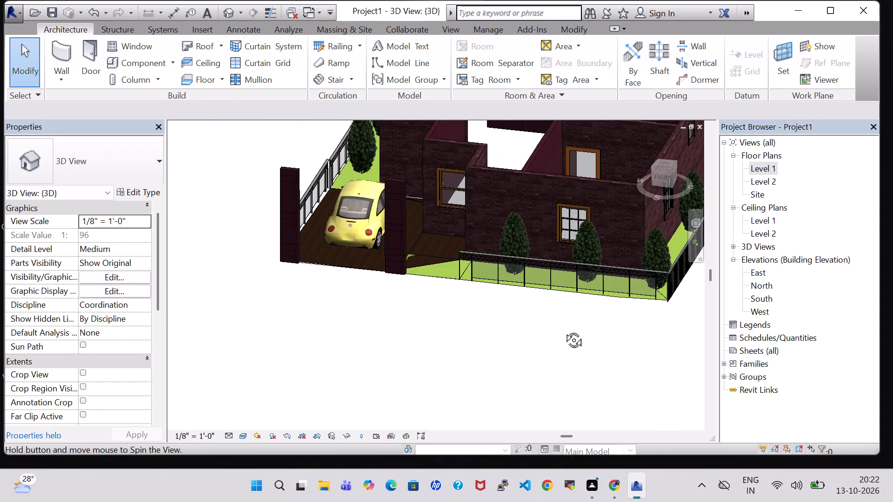
pyautogui.keyDown('shift'); pyautogui.moveTo(563, 330); pyautogui.dragTo(590, 321, button='middle'); pyautogui.keyUp('shift')
pyautogui.moveTo(573, 317); pyautogui.dragTo(489, 403, button='middle')
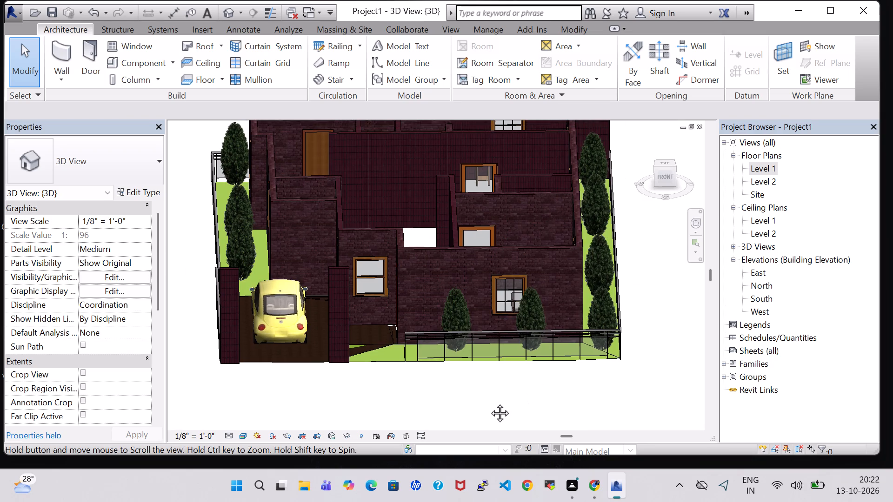
pyautogui.moveTo(489, 403); pyautogui.dragTo(479, 399, button='middle')
pyautogui.moveTo(620, 332); pyautogui.dragTo(615, 301, button='middle')
# Open the Level 1 floor plan.
pyautogui.doubleClick(757, 164)
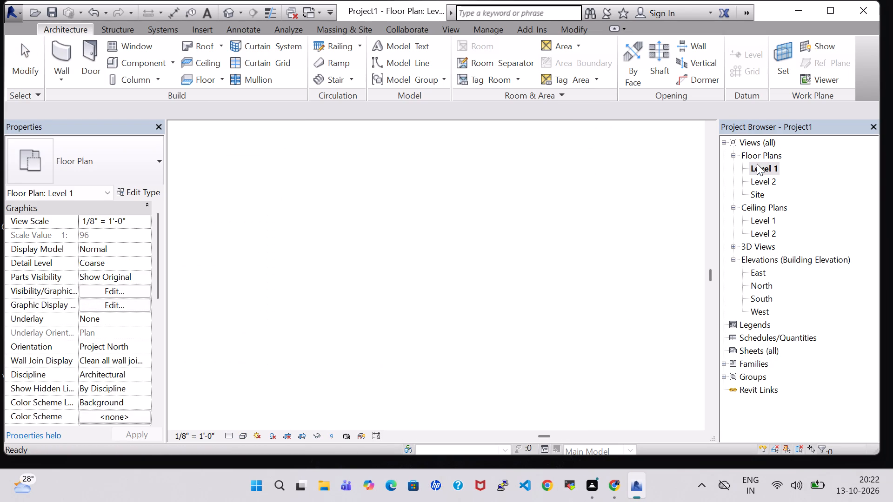
pyautogui.scroll(-5, 607, 261)
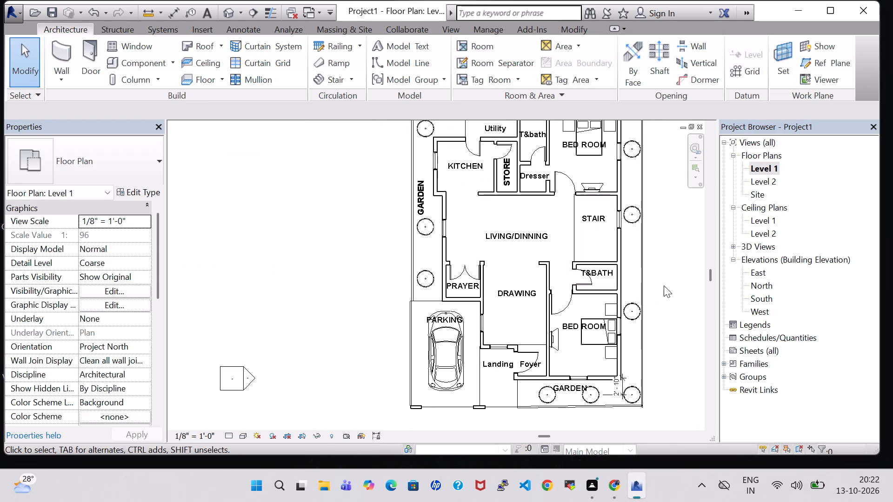
pyautogui.moveTo(664, 285); pyautogui.dragTo(616, 283, button='middle')
pyautogui.scroll(-1, 616, 282)
pyautogui.moveTo(628, 267); pyautogui.dragTo(599, 274, button='middle')
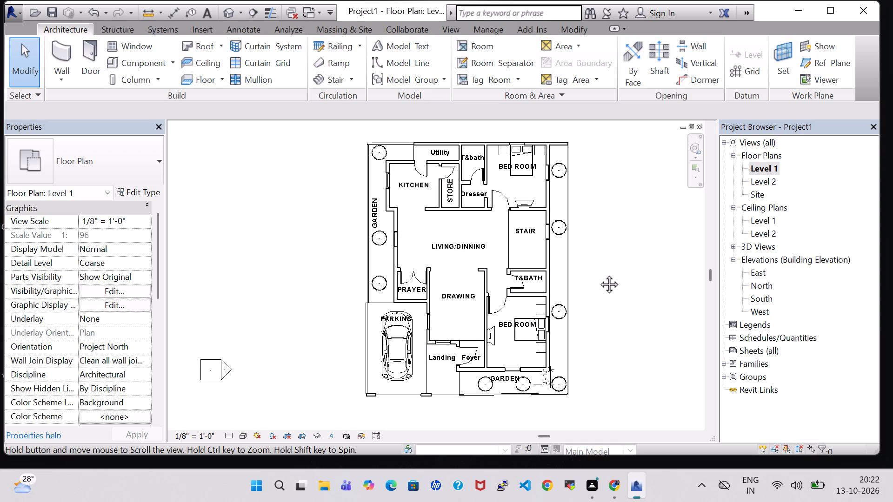
pyautogui.moveTo(599, 274); pyautogui.dragTo(592, 274, button='middle')
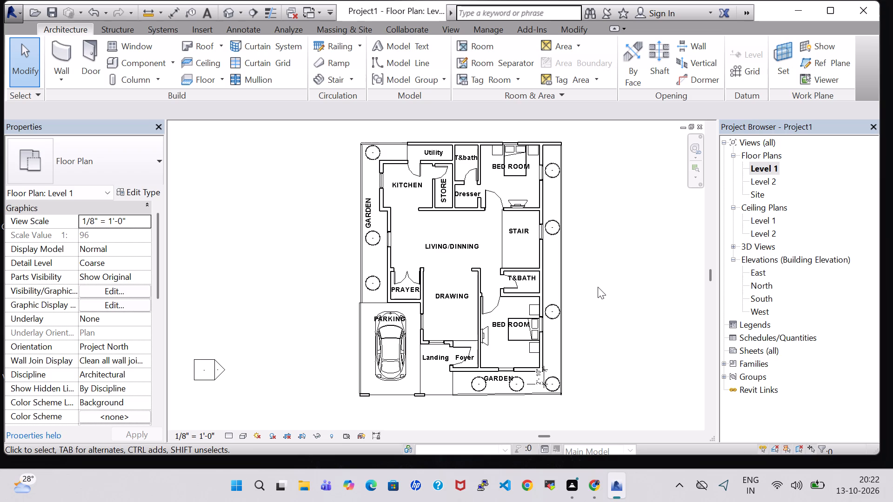
pyautogui.moveTo(596, 284); pyautogui.dragTo(606, 292, button='middle')
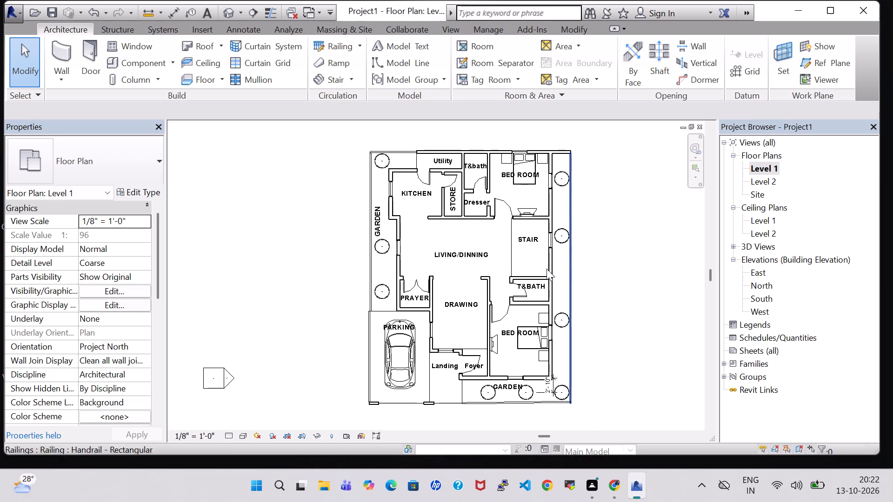
# Load the Toilet-Domestic-3D component family from the Water Closets folder of the architectural plumbing fixtures.
pyautogui.click(131, 56)
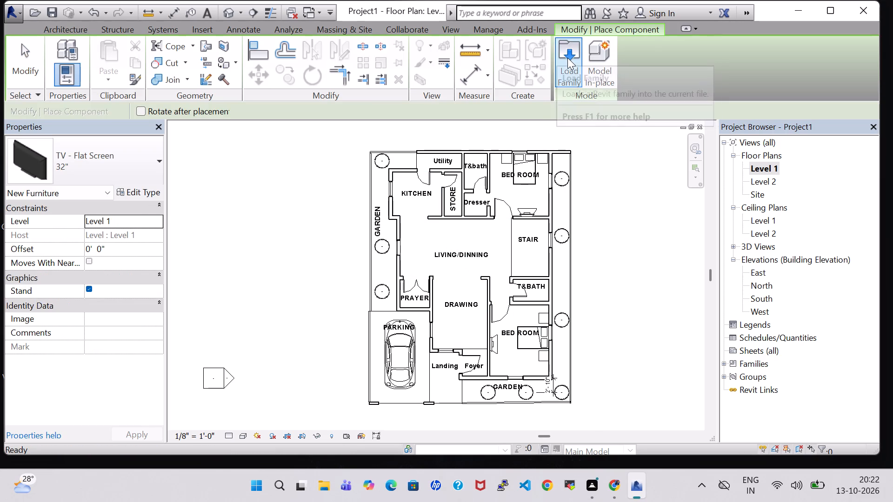
pyautogui.click(567, 58)
pyautogui.scroll(-2, 529, 168)
pyautogui.doubleClick(414, 227)
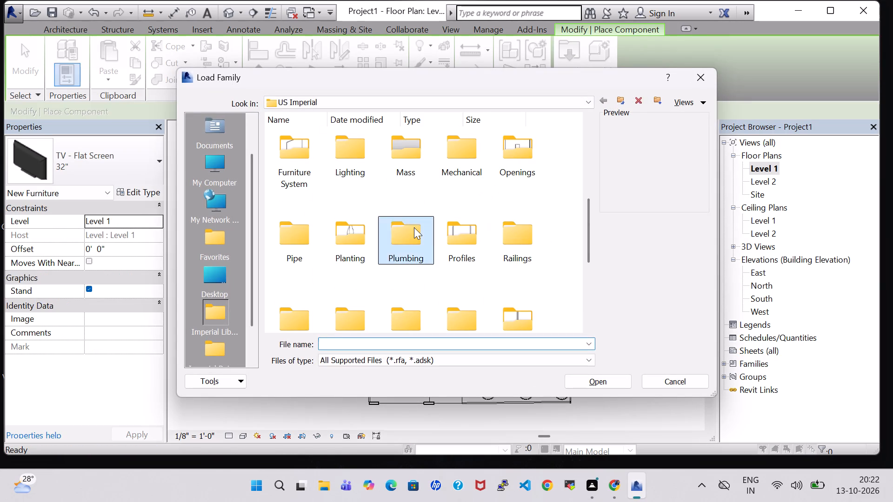
pyautogui.scroll(-1, 414, 227)
pyautogui.doubleClick(287, 144)
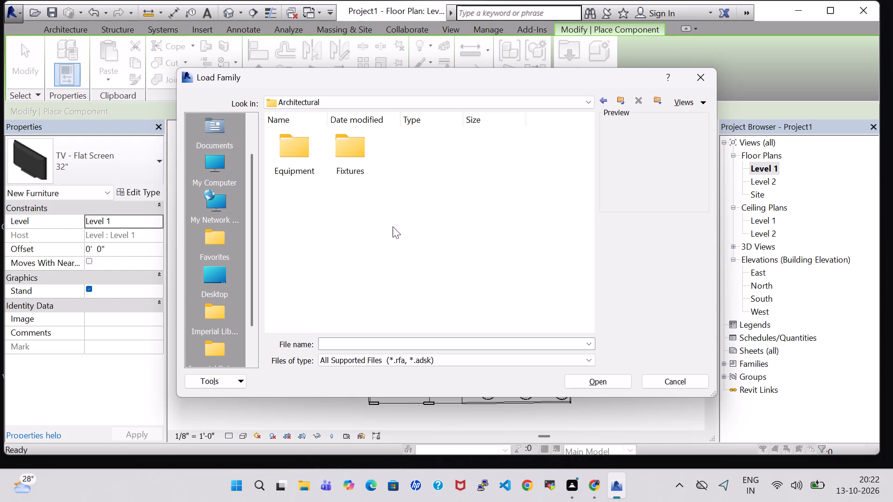
pyautogui.doubleClick(351, 151)
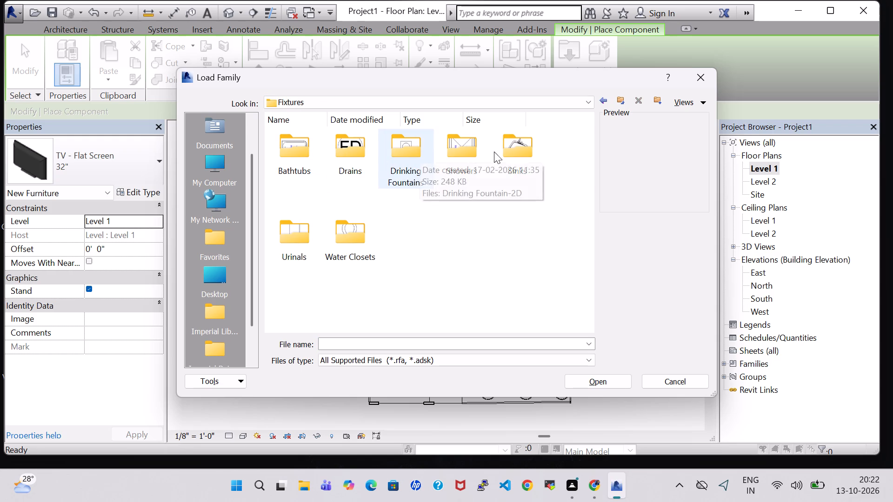
pyautogui.doubleClick(351, 251)
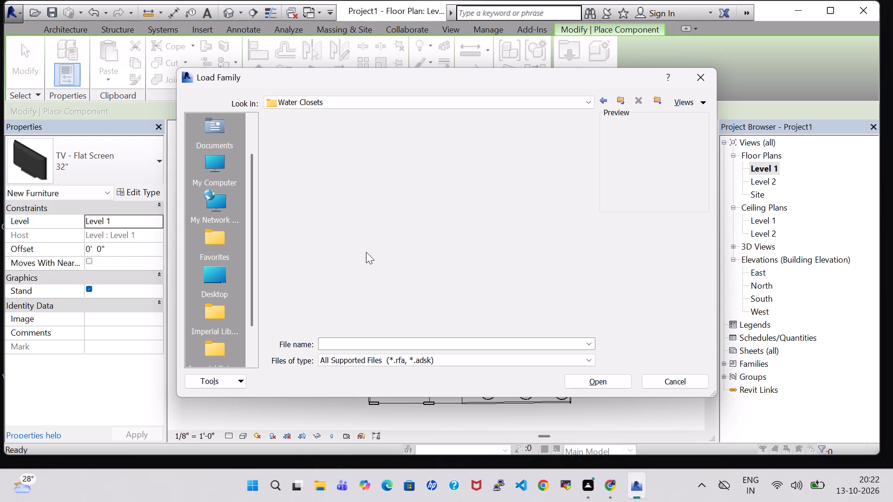
pyautogui.click(473, 147)
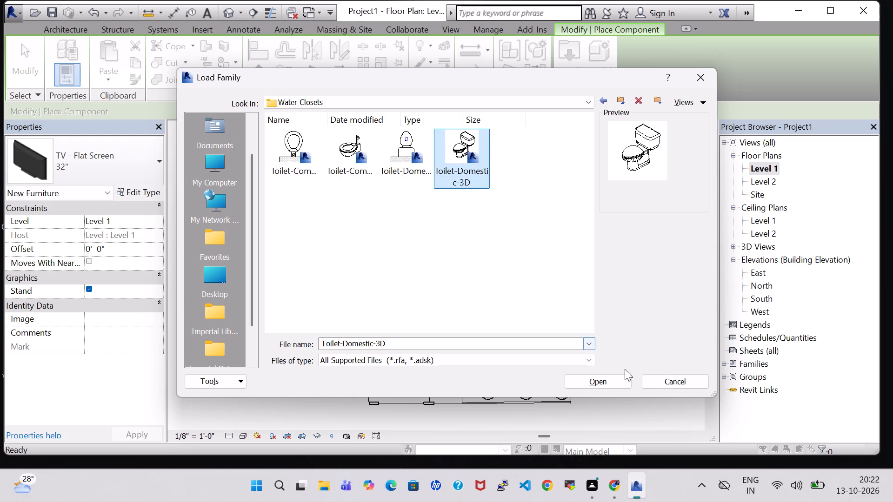
pyautogui.click(625, 378)
# Place the toilet in the front bedroom's T&BATH, rotated with its tank against the outer wall, about 1' 9" from the bedroom-side wall.
pyautogui.scroll(5, 524, 326)
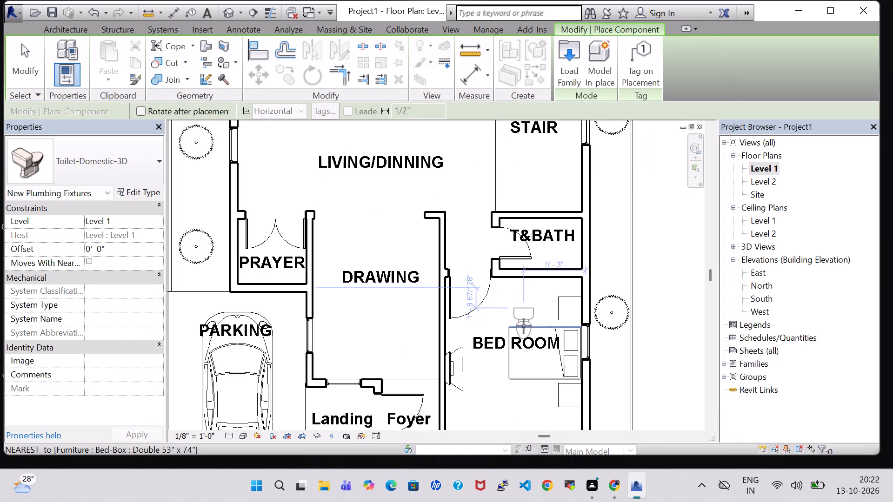
pyautogui.scroll(5, 524, 326)
pyautogui.press('space')
pyautogui.press('space')
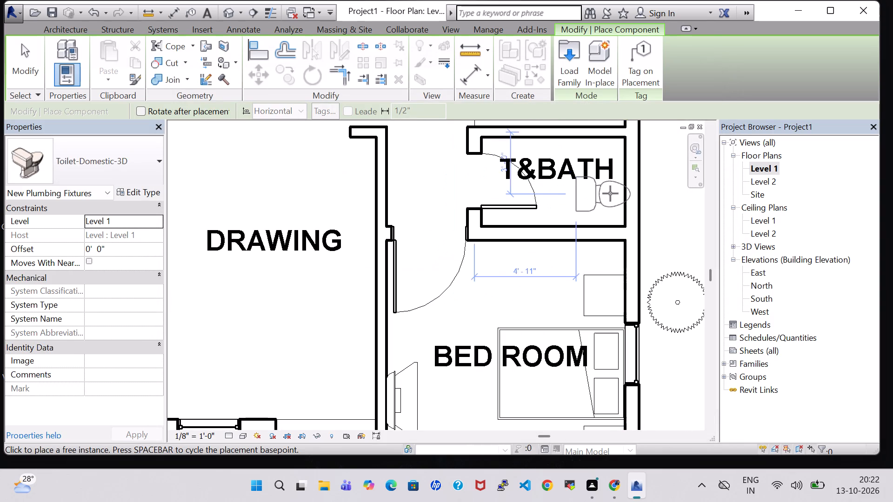
pyautogui.press('space')
pyautogui.press('space')
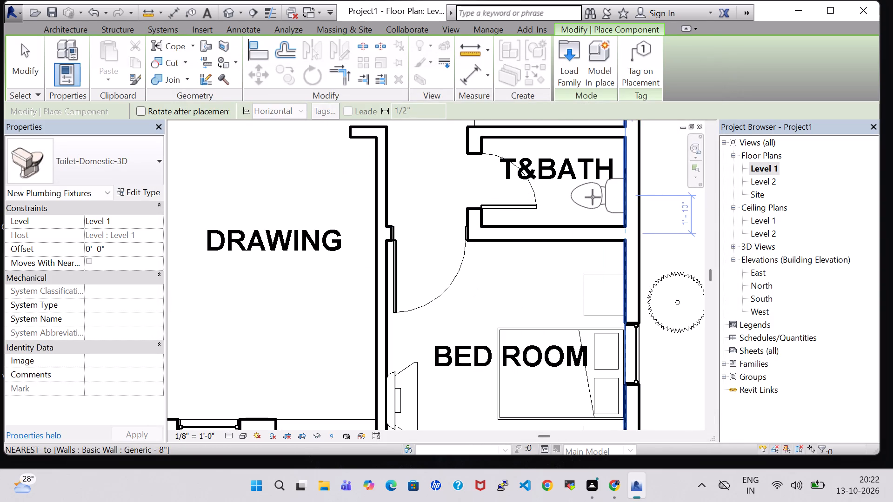
pyautogui.click(593, 198)
pyautogui.press('Escape')
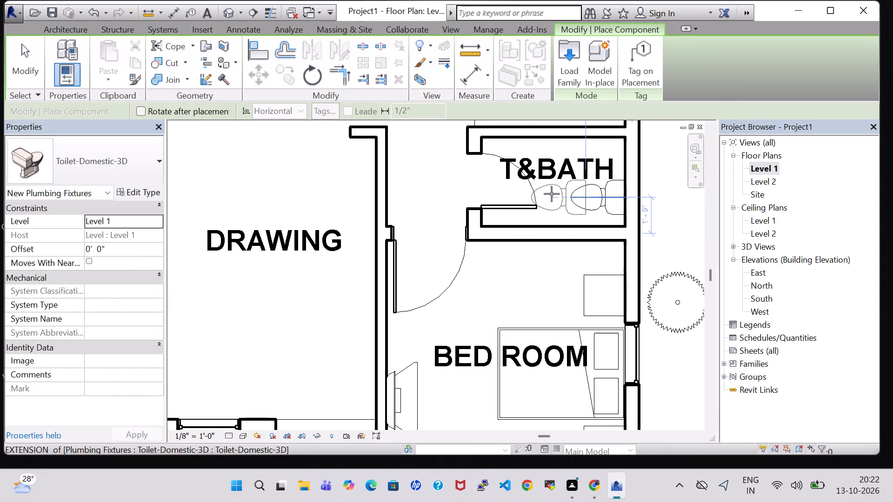
pyautogui.press('Escape')
# Load the Tub-Free Standing-3D component family from the Bathtubs folder of the architectural plumbing fixtures.
pyautogui.click(153, 58)
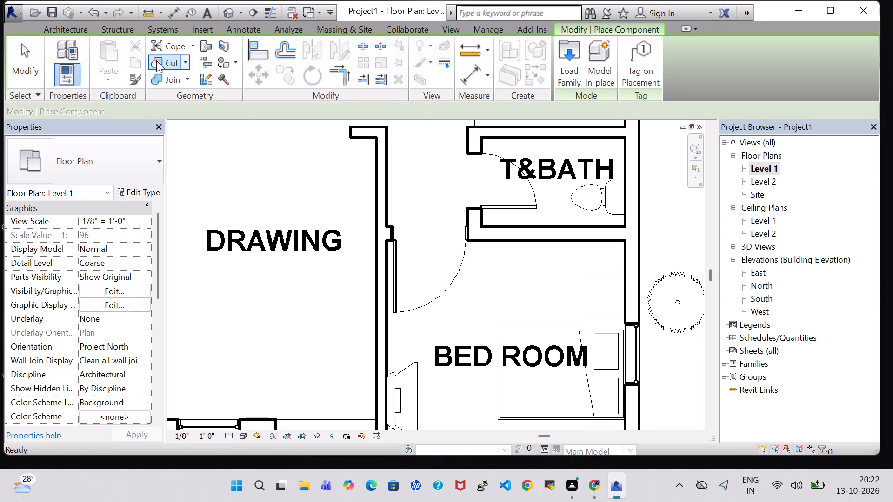
pyautogui.click(573, 66)
pyautogui.scroll(-2, 362, 219)
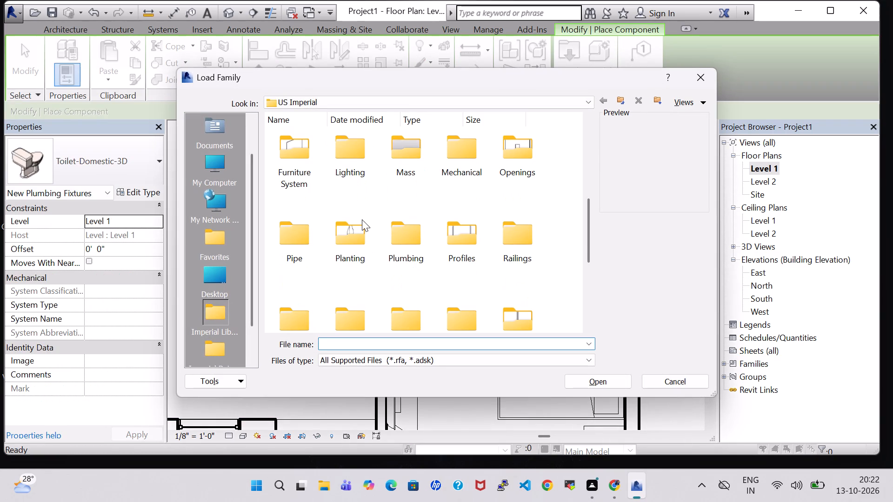
pyautogui.doubleClick(383, 233)
pyautogui.doubleClick(312, 156)
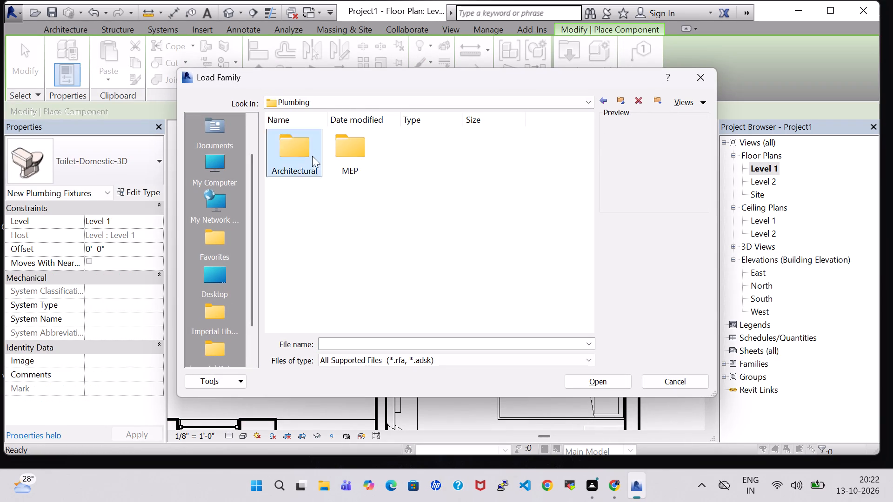
pyautogui.doubleClick(376, 157)
pyautogui.doubleClick(280, 158)
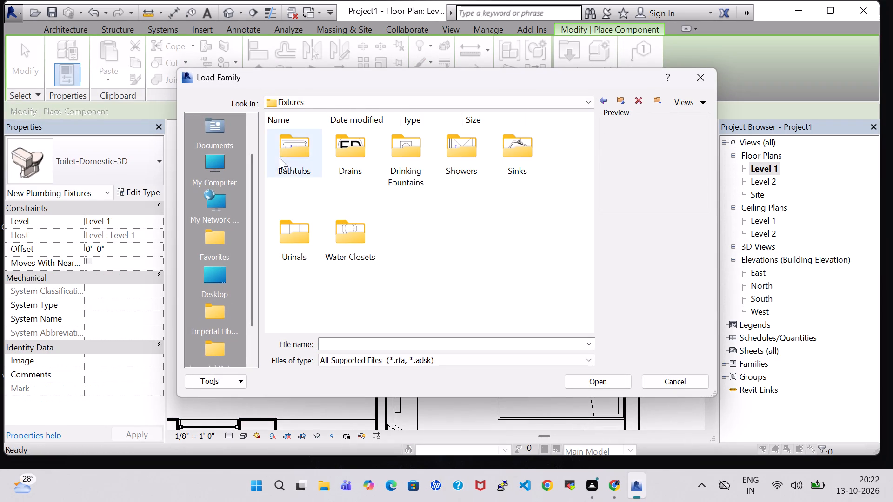
pyautogui.click(346, 140)
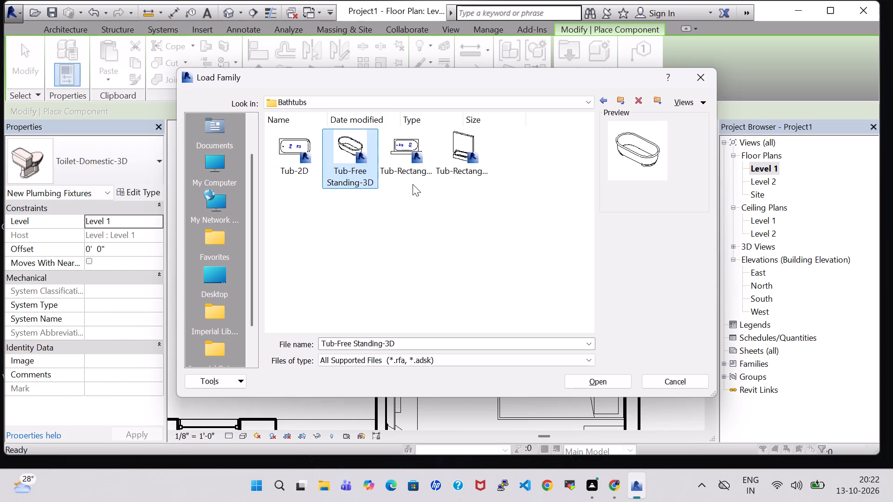
pyautogui.click(609, 385)
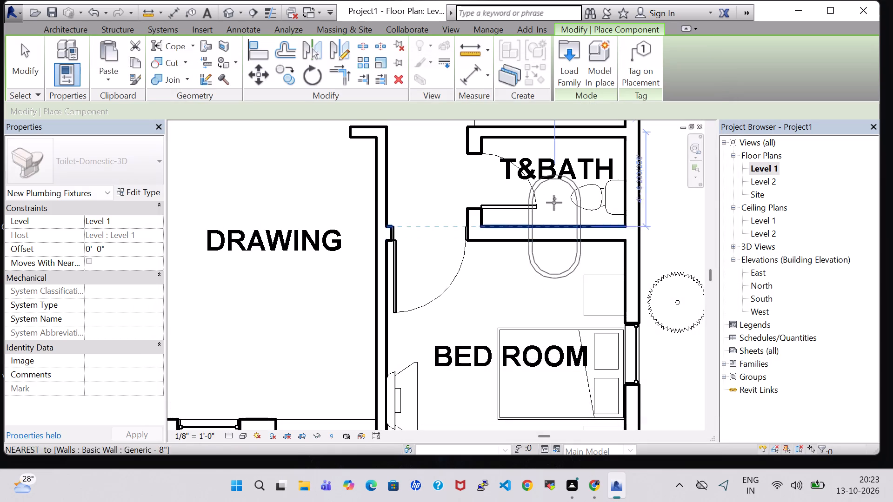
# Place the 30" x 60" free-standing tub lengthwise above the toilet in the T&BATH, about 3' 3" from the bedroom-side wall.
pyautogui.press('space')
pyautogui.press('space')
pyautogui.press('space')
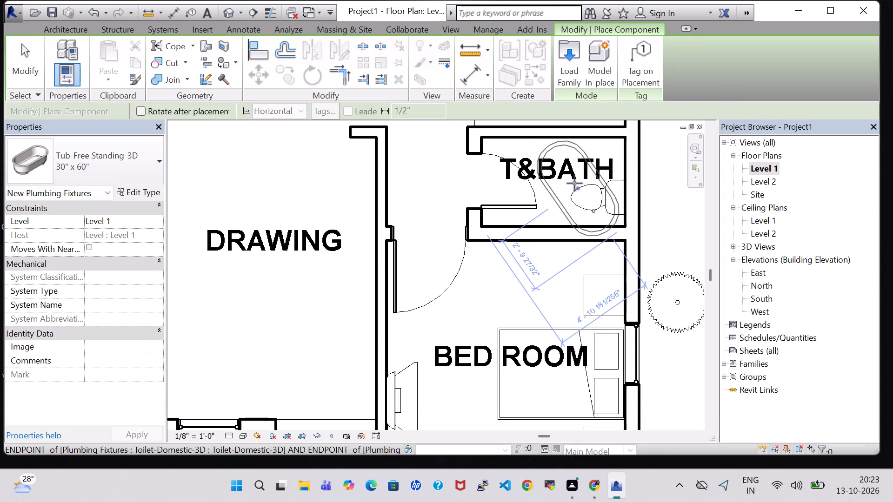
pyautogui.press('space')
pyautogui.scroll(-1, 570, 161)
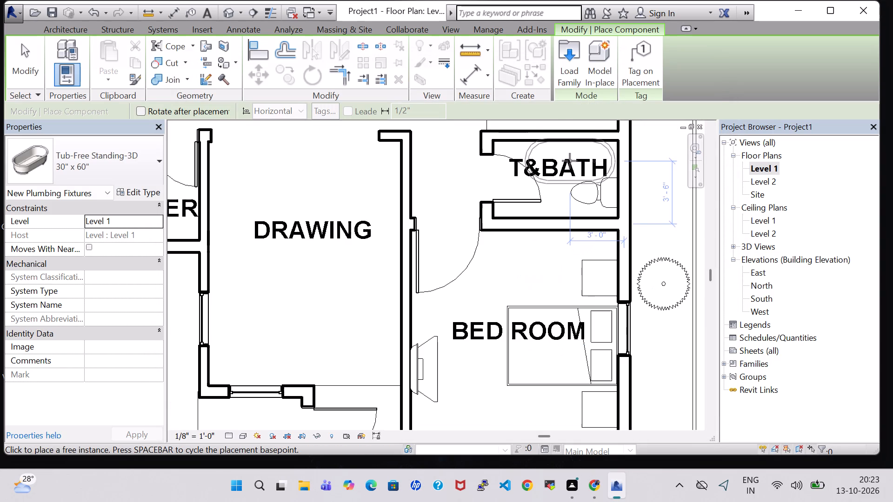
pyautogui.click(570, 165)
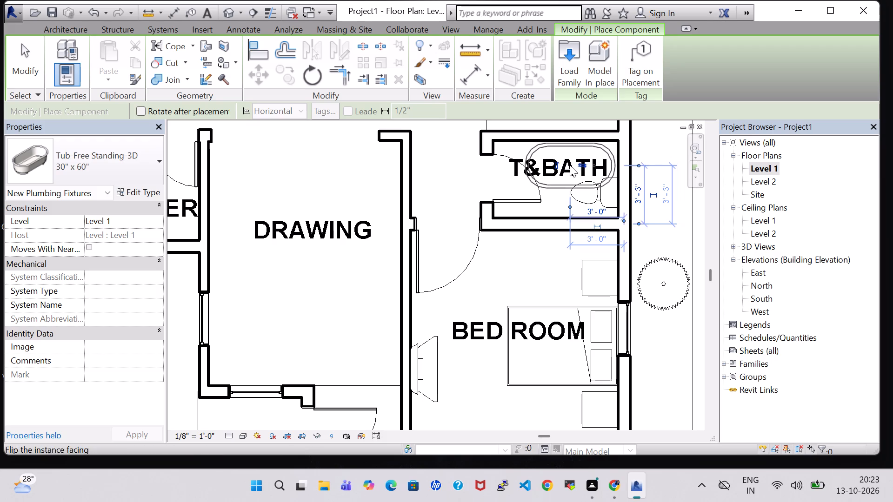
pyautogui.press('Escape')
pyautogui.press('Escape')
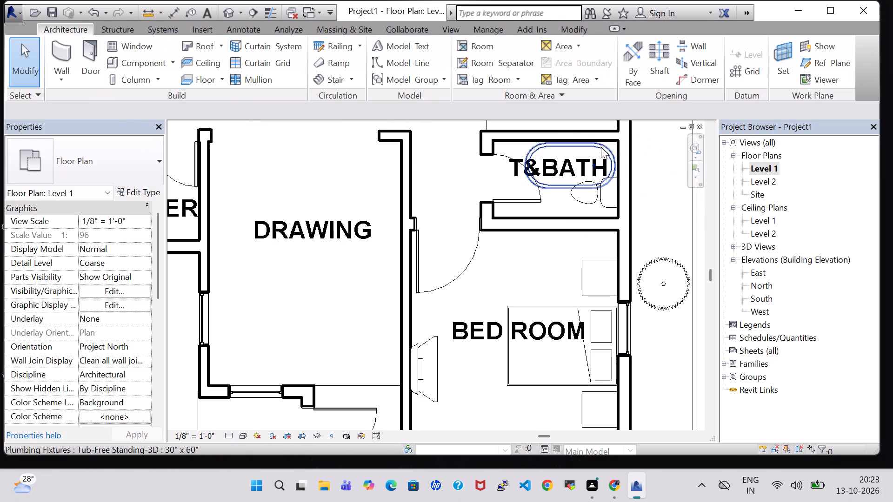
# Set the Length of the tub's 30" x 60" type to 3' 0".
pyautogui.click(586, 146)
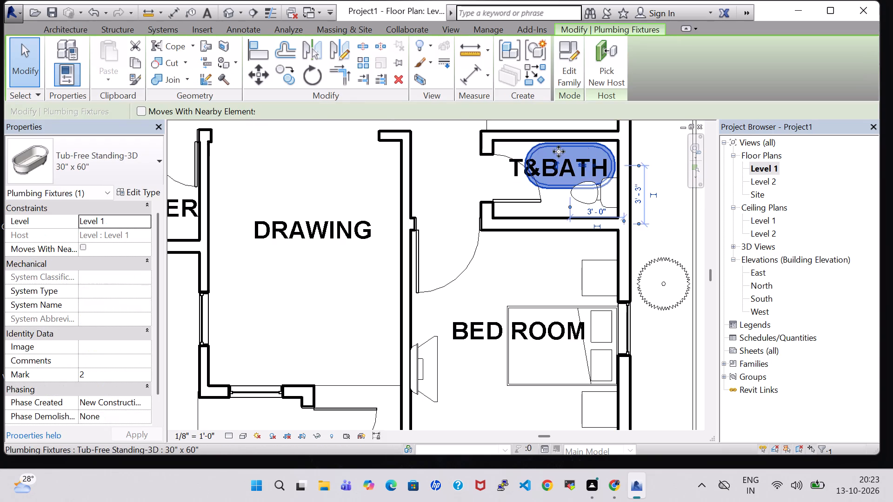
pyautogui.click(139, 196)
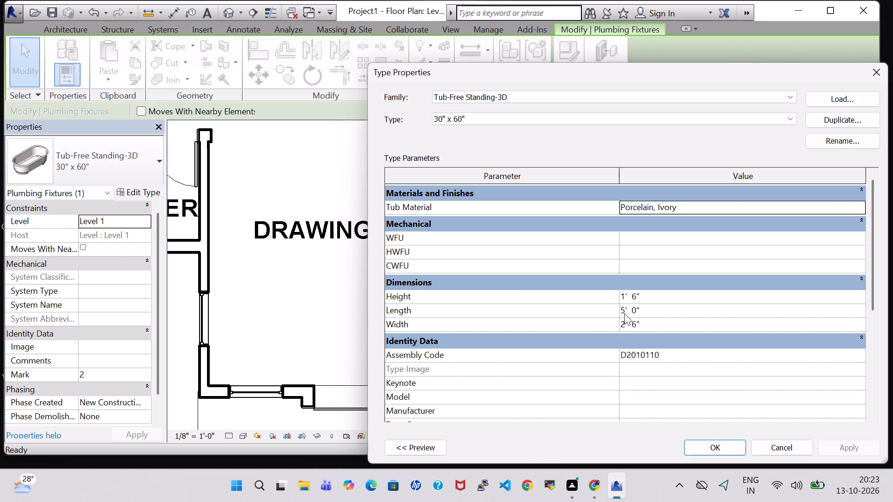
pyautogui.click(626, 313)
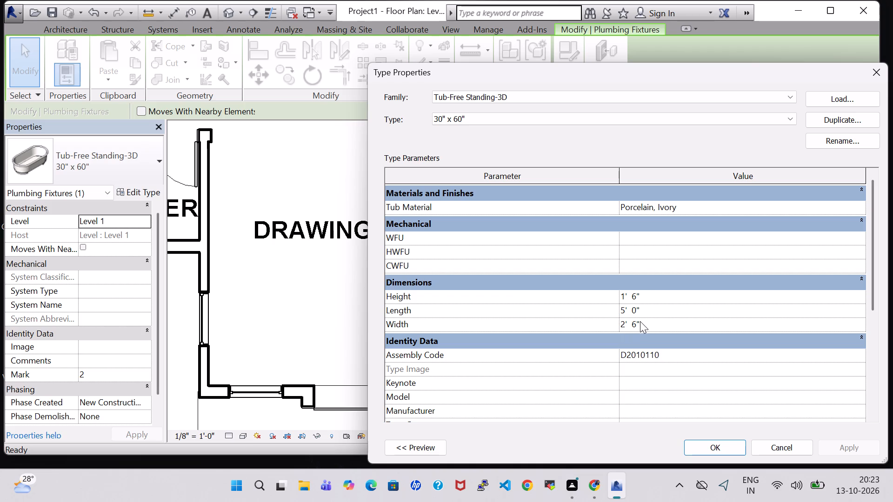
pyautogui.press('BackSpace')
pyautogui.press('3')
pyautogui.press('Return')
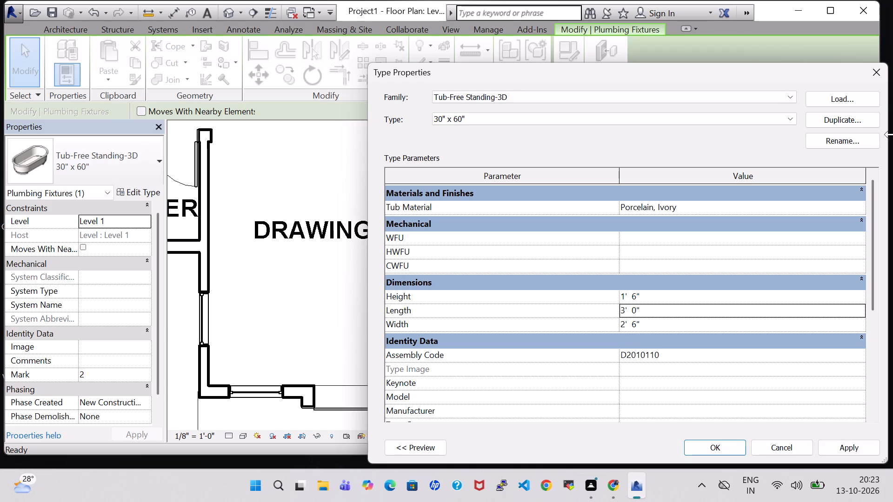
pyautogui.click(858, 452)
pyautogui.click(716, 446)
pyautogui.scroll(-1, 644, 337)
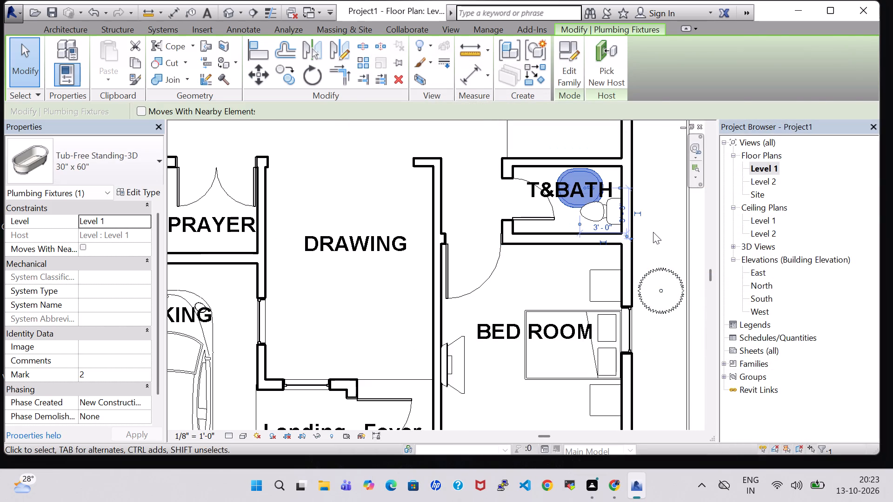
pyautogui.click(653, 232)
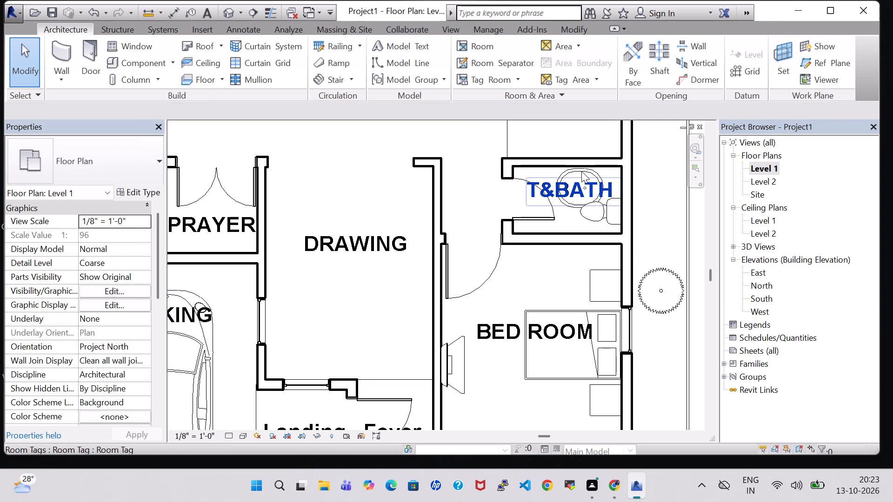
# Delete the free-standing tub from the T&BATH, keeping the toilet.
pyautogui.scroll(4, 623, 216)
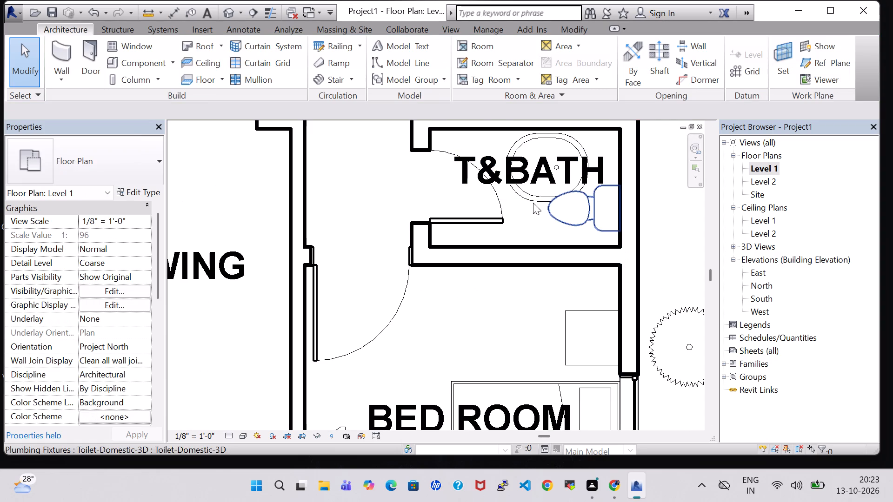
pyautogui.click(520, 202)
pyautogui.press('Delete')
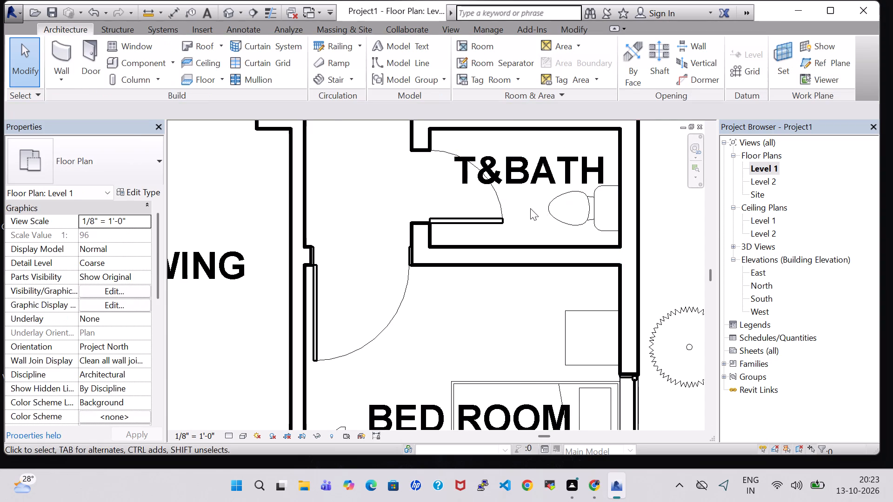
# Browse the architectural and MEP plumbing families, including the MEP equipment's Connectors and Water Heaters folders, for a bathroom fixture.
pyautogui.scroll(-1, 530, 208)
pyautogui.moveTo(680, 249); pyautogui.dragTo(646, 299, button='middle')
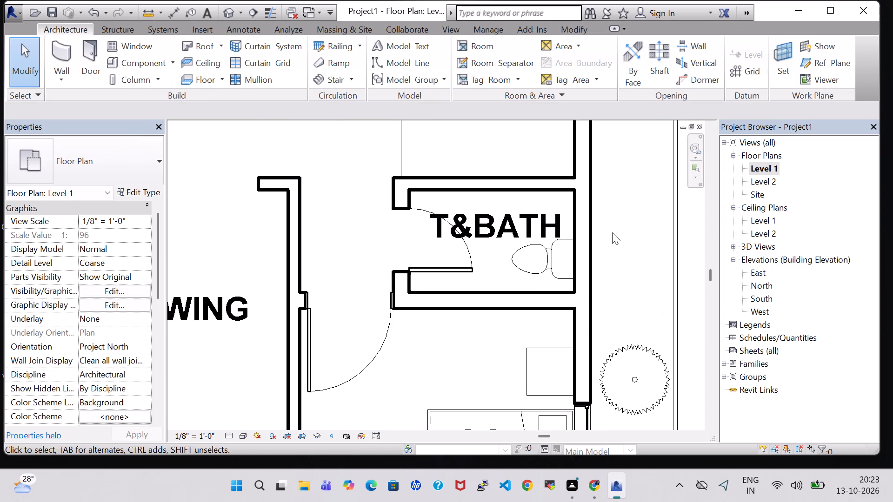
pyautogui.click(108, 61)
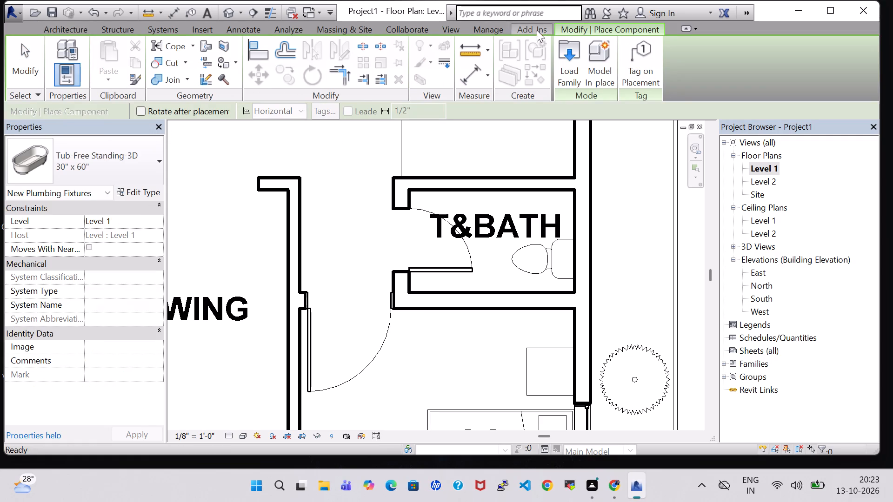
pyautogui.click(568, 46)
pyautogui.scroll(-2, 333, 222)
pyautogui.doubleClick(419, 249)
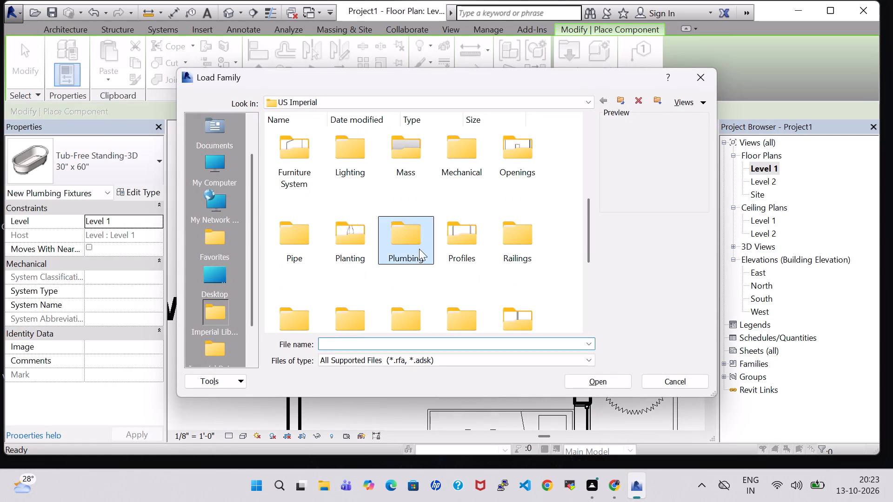
pyautogui.doubleClick(313, 160)
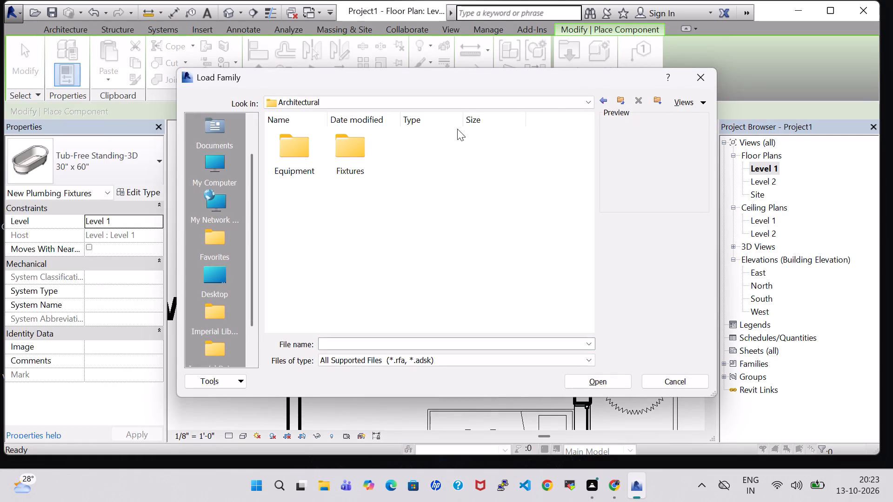
pyautogui.click(603, 100)
pyautogui.doubleClick(344, 153)
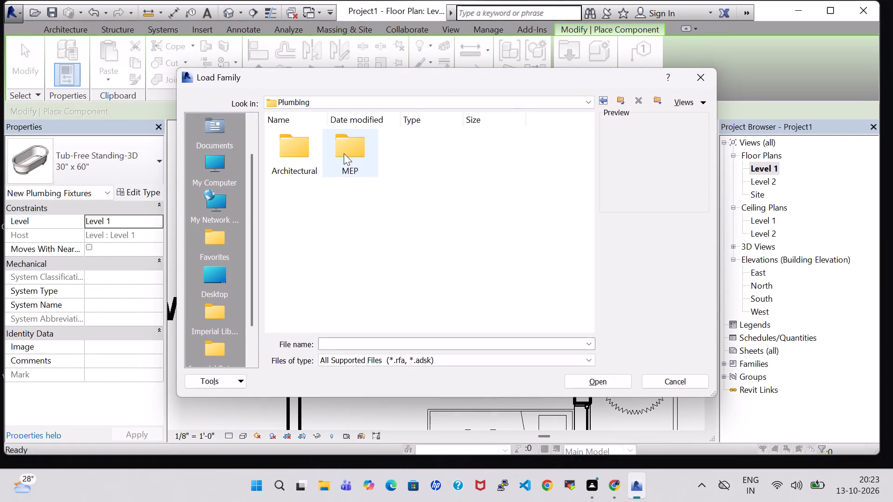
pyautogui.doubleClick(305, 156)
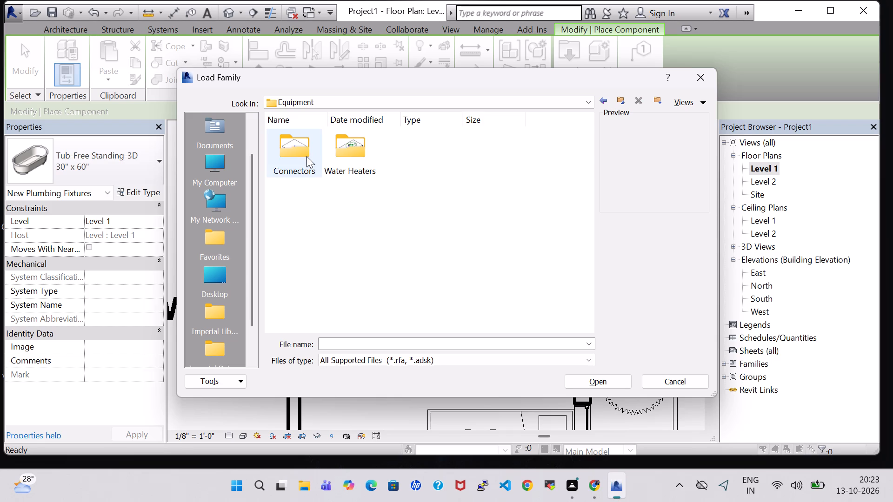
pyautogui.doubleClick(307, 156)
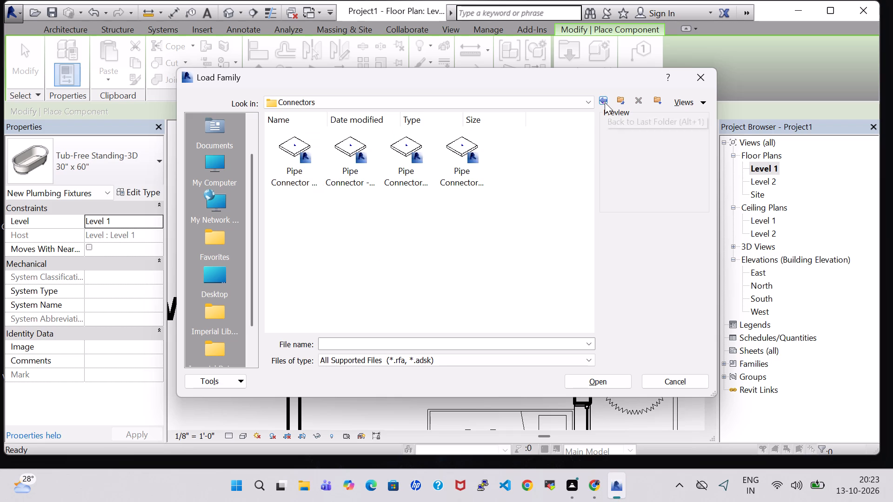
pyautogui.click(605, 102)
pyautogui.doubleClick(344, 159)
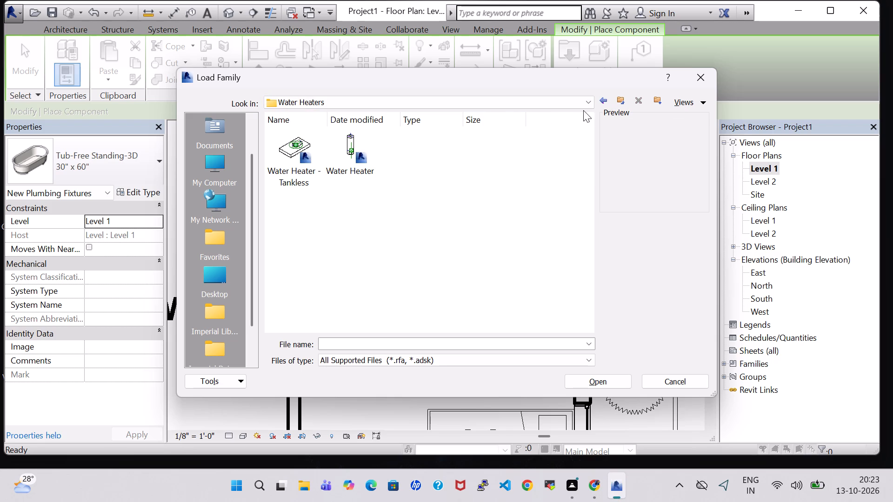
pyautogui.click(605, 100)
pyautogui.click(605, 100)
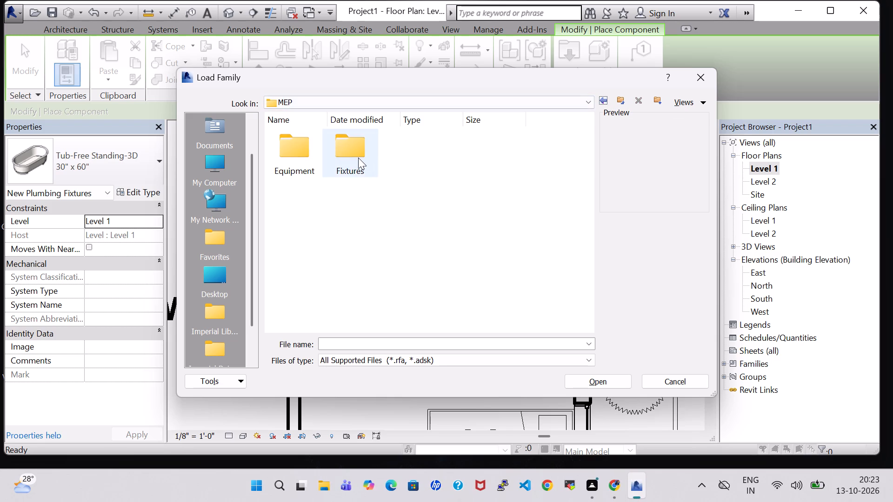
# Load the Bath Tub family from the Bathtubs folder of the MEP plumbing fixtures.
pyautogui.doubleClick(358, 158)
pyautogui.doubleClick(311, 165)
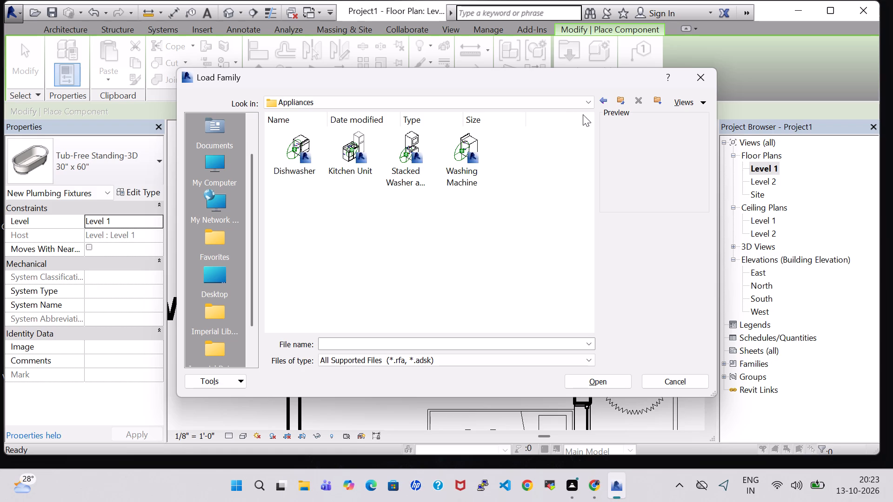
pyautogui.click(604, 100)
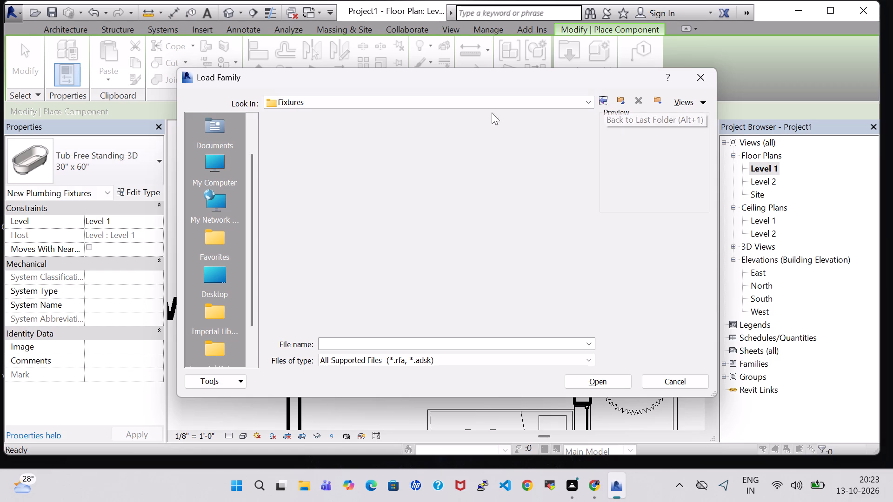
pyautogui.doubleClick(358, 155)
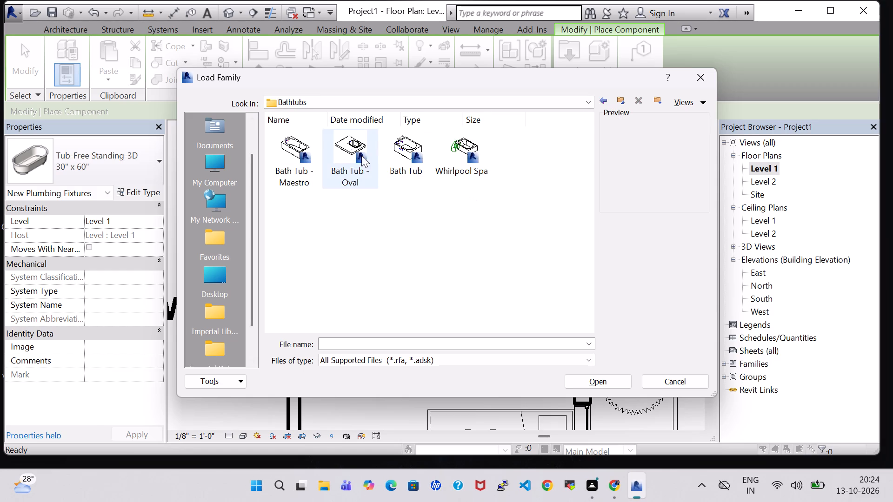
pyautogui.click(409, 167)
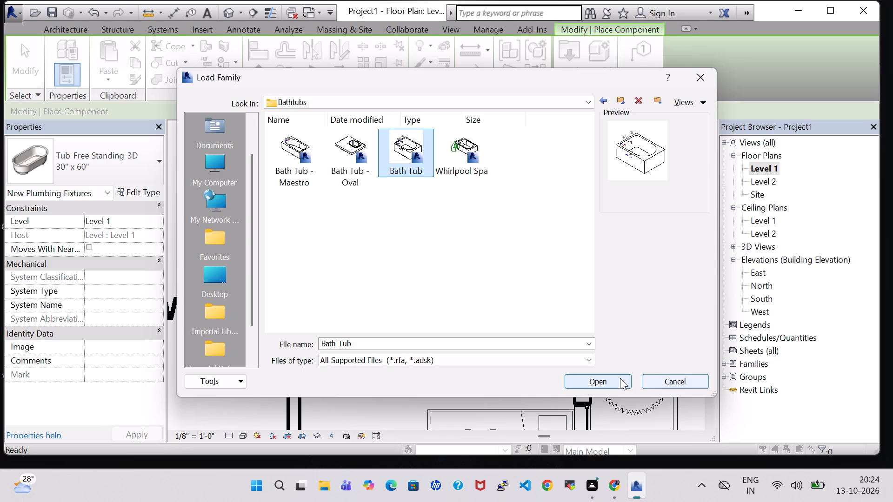
pyautogui.click(613, 375)
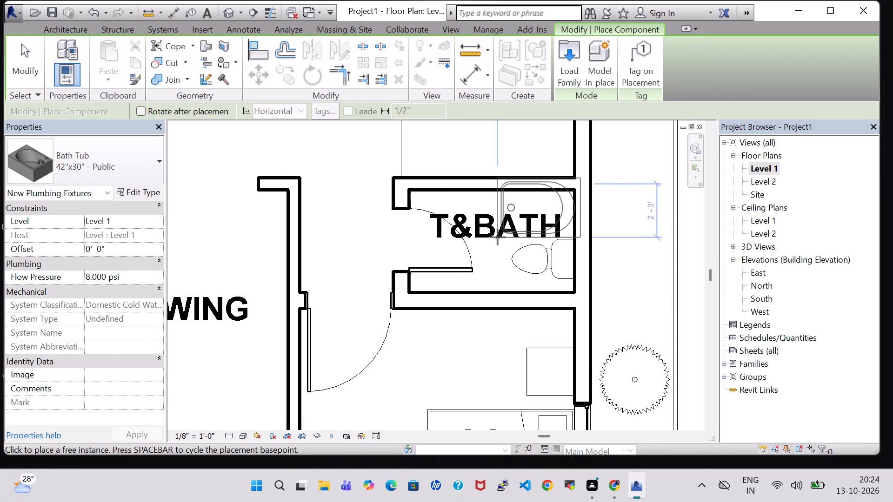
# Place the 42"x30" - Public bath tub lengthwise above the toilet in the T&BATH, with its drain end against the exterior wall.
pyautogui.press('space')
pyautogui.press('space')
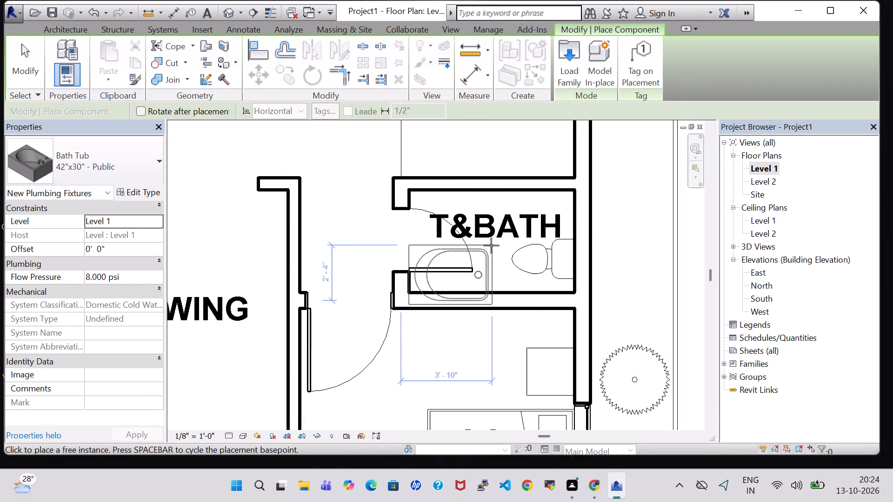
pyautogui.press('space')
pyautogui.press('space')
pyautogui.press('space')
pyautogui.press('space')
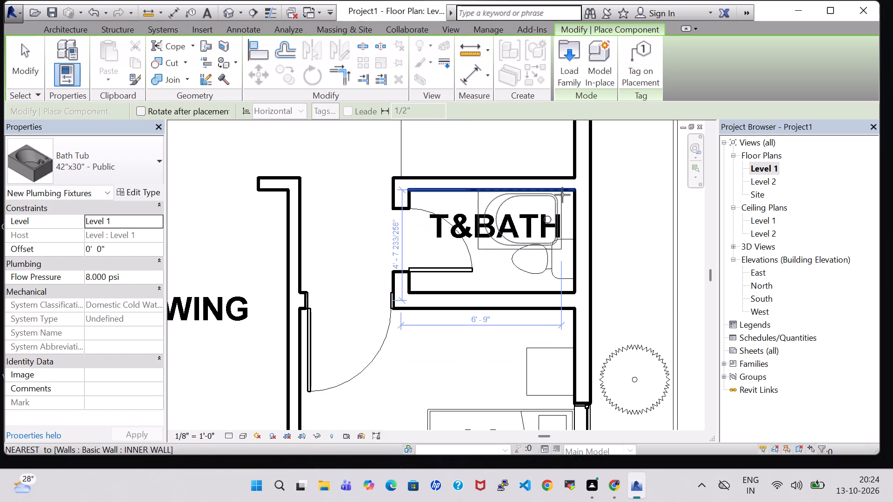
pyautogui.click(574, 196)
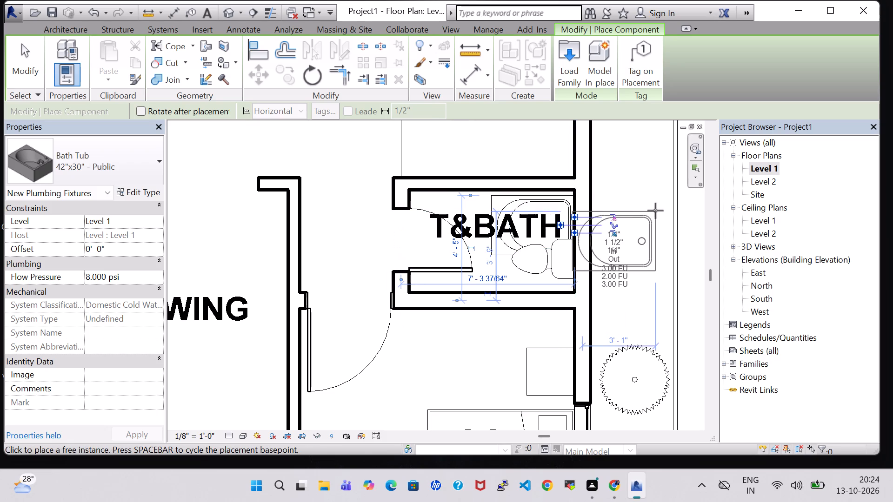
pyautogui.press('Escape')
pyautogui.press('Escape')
# Nudge the T&BATH toilet down to about 1' 2" from the bedroom-side wall and slightly away from the exterior wall.
pyautogui.click(551, 263)
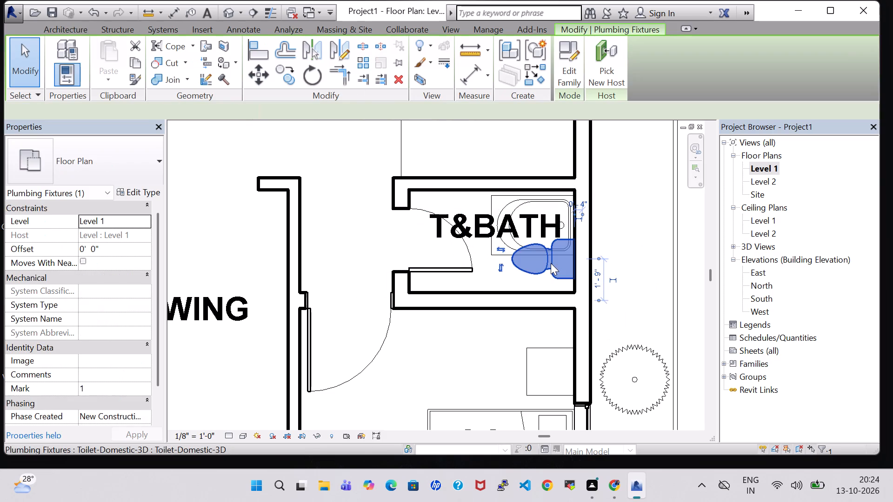
pyautogui.press('Down')
pyautogui.press('Down')
pyautogui.press('Down')
pyautogui.press('Down')
pyautogui.press('Down')
pyautogui.press('Down')
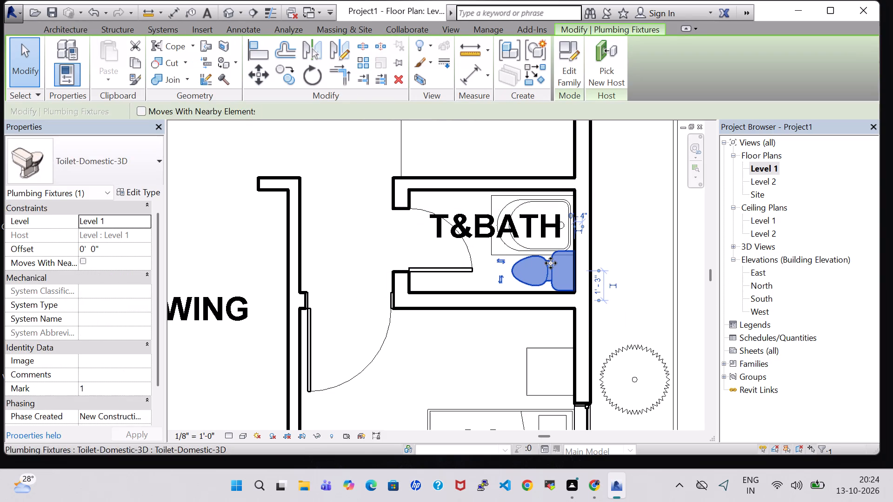
pyautogui.press('Left')
pyautogui.press('Down')
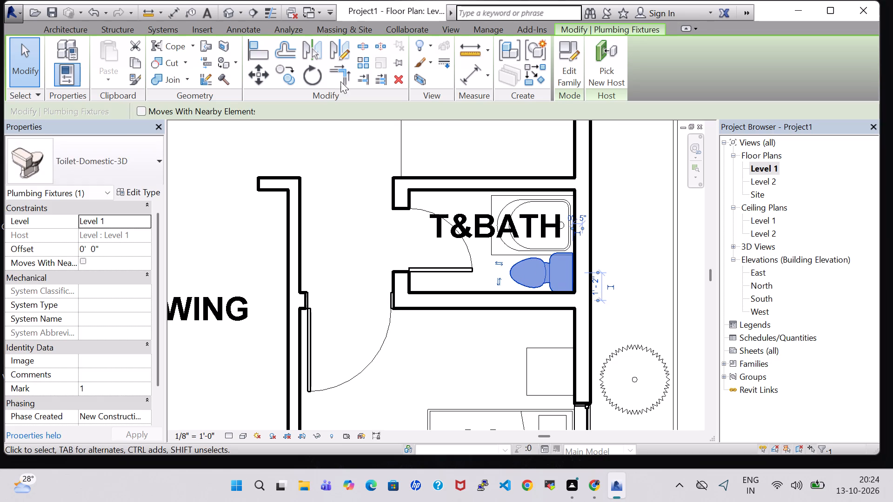
# Inspect the T&BATH's tub and toilet from above in the 3D view, and return to the Level 1 floor plan.
pyautogui.click(235, 16)
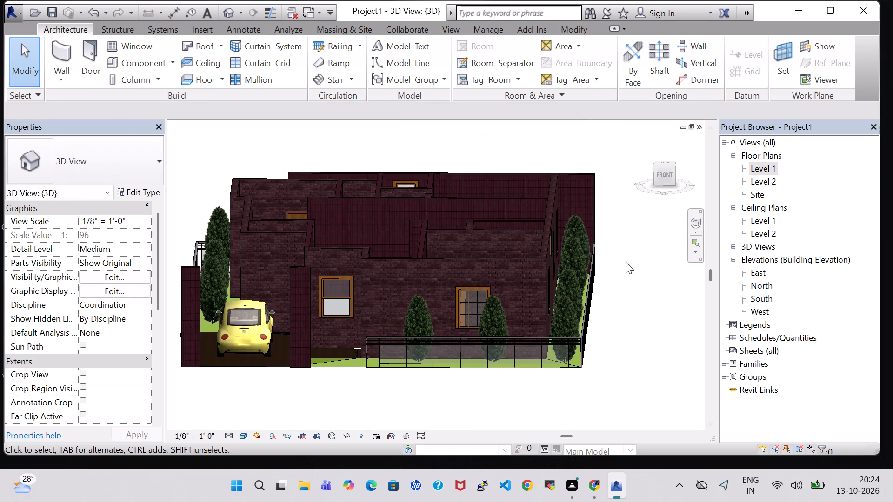
pyautogui.keyDown('shift'); pyautogui.moveTo(626, 224); pyautogui.dragTo(629, 350, button='middle'); pyautogui.keyUp('shift')
pyautogui.keyDown('shift'); pyautogui.scroll(-1, 629, 342); pyautogui.keyUp('shift')
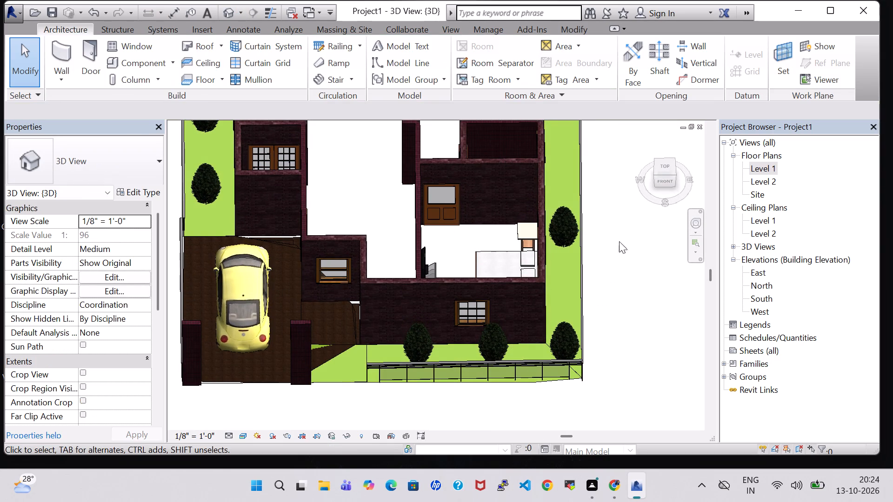
pyautogui.moveTo(602, 155); pyautogui.dragTo(606, 343, button='middle')
pyautogui.keyDown('shift'); pyautogui.moveTo(616, 260); pyautogui.dragTo(618, 283, button='middle'); pyautogui.keyUp('shift')
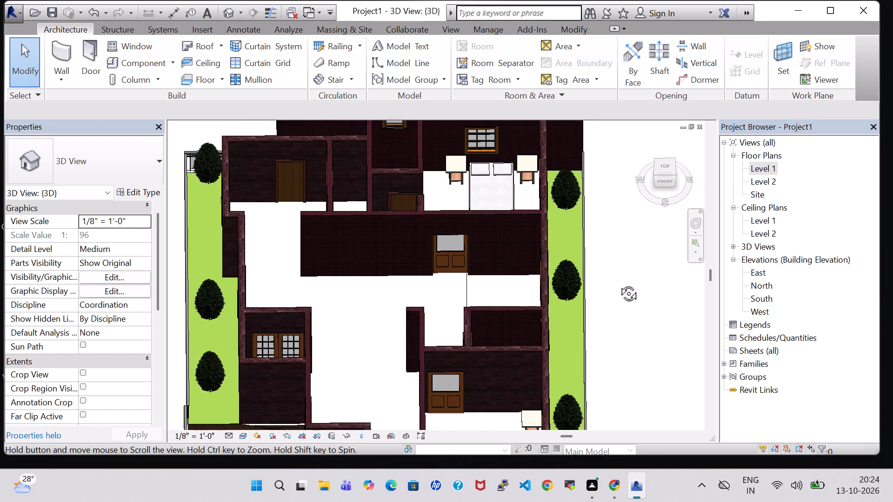
pyautogui.keyDown('shift'); pyautogui.moveTo(618, 283); pyautogui.dragTo(620, 371, button='middle'); pyautogui.keyUp('shift')
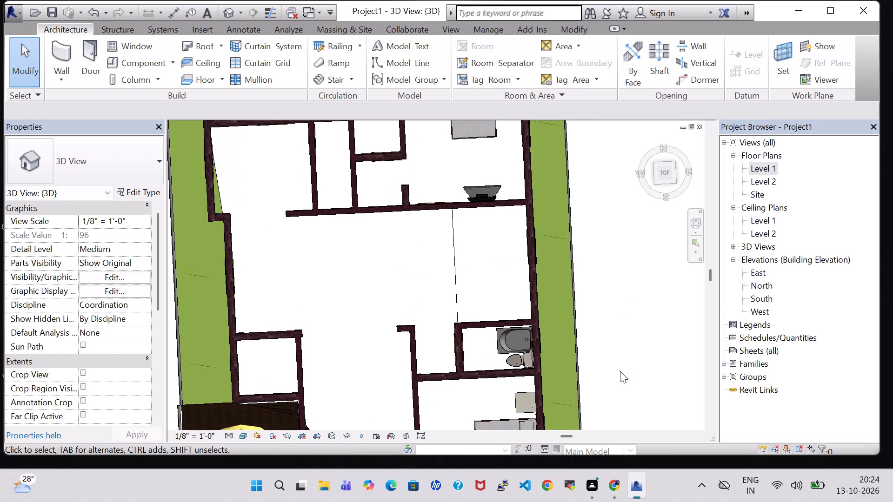
pyautogui.doubleClick(760, 165)
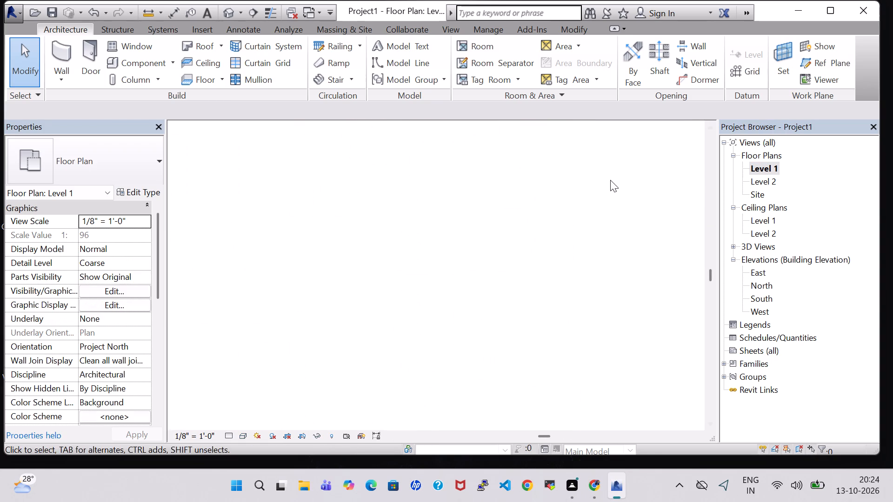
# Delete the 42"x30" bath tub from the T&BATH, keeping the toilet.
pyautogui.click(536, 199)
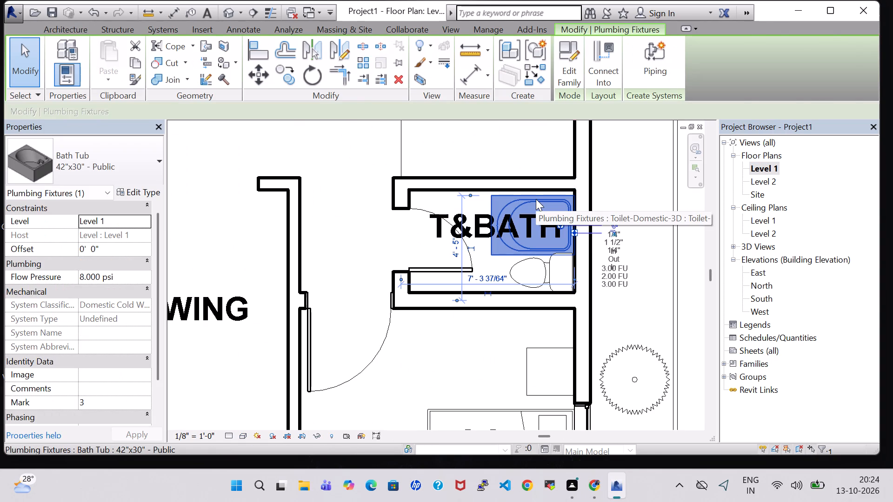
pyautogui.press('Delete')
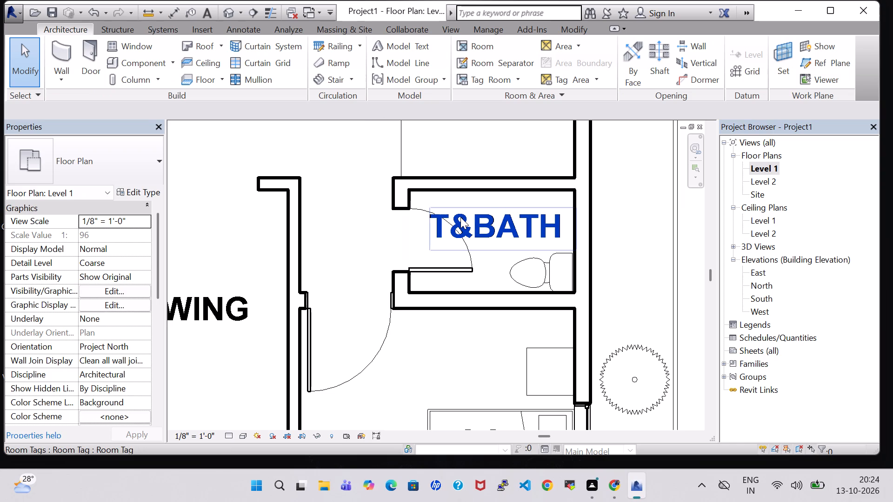
# Nudge the T&BATH toilet up to about 1' 4" from the bedroom-side wall.
pyautogui.press('Up')
pyautogui.click(542, 272)
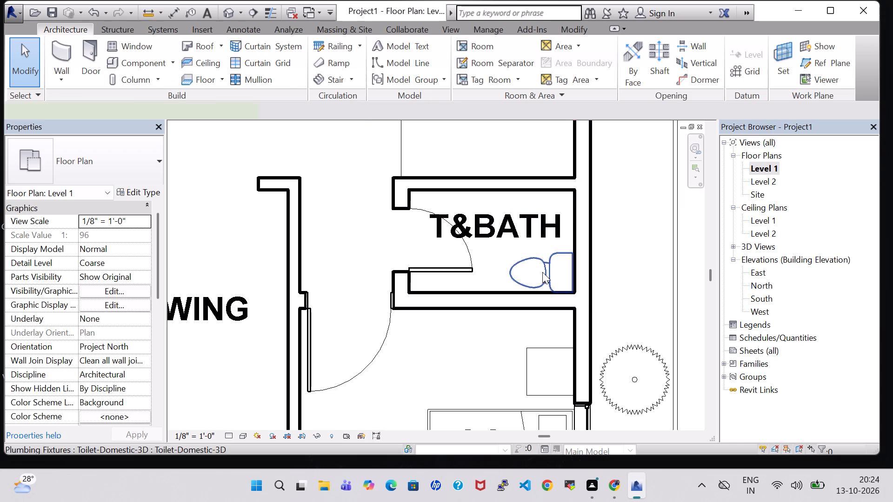
pyautogui.press('Up')
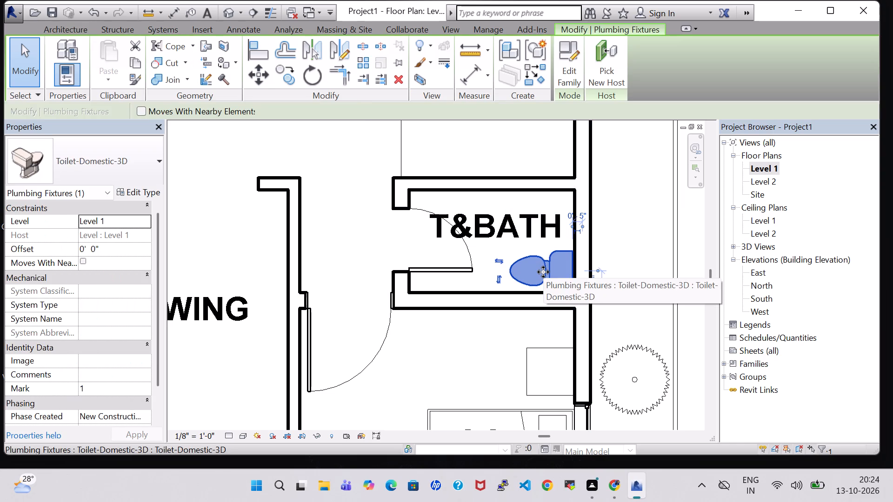
pyautogui.press('Up')
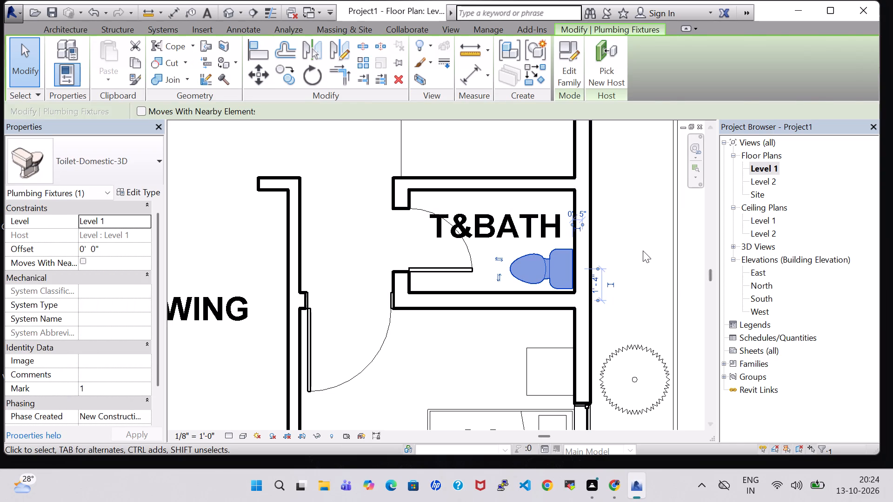
pyautogui.click(643, 251)
# Browse the US Imperial MEP plumbing fixture families for a bathroom sink, checking the Connectors, Lavatories and Sinks folders.
pyautogui.click(146, 66)
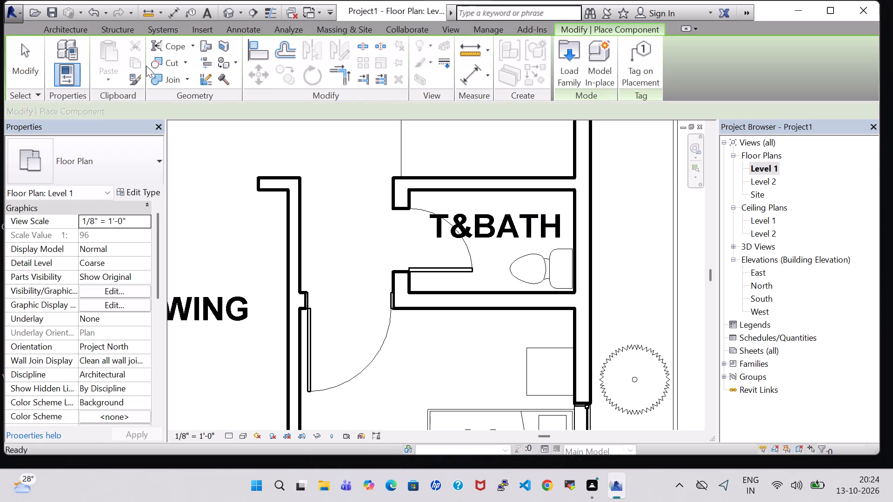
pyautogui.click(579, 61)
pyautogui.scroll(-2, 463, 253)
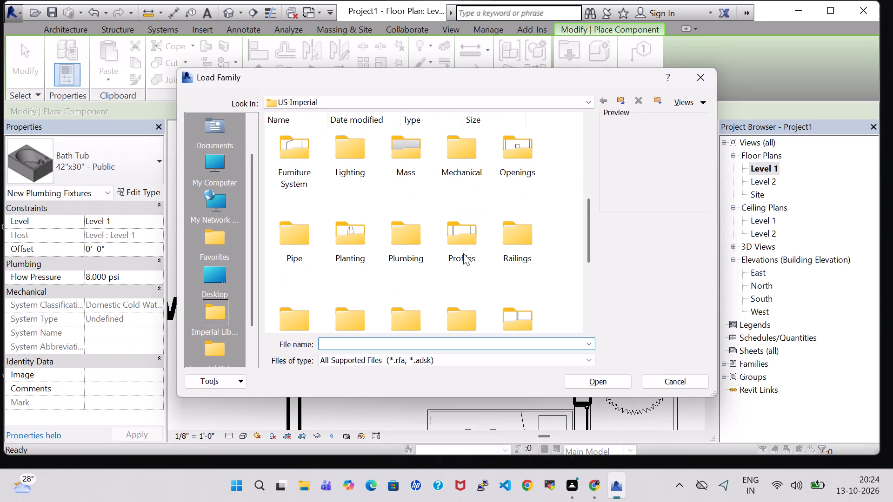
pyautogui.doubleClick(421, 232)
pyautogui.doubleClick(354, 162)
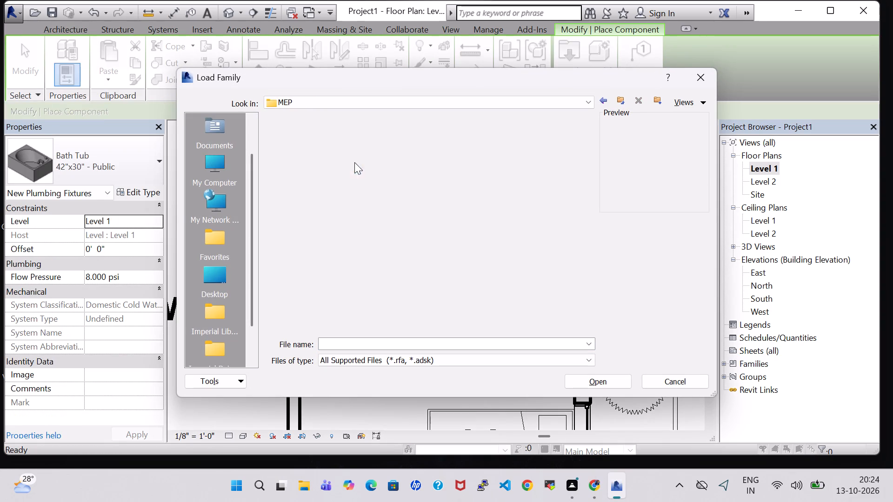
pyautogui.doubleClick(344, 156)
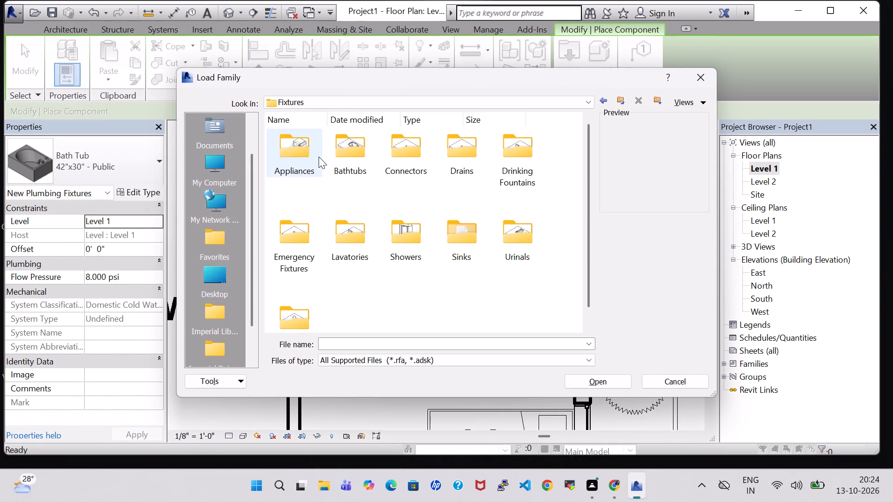
pyautogui.doubleClick(403, 161)
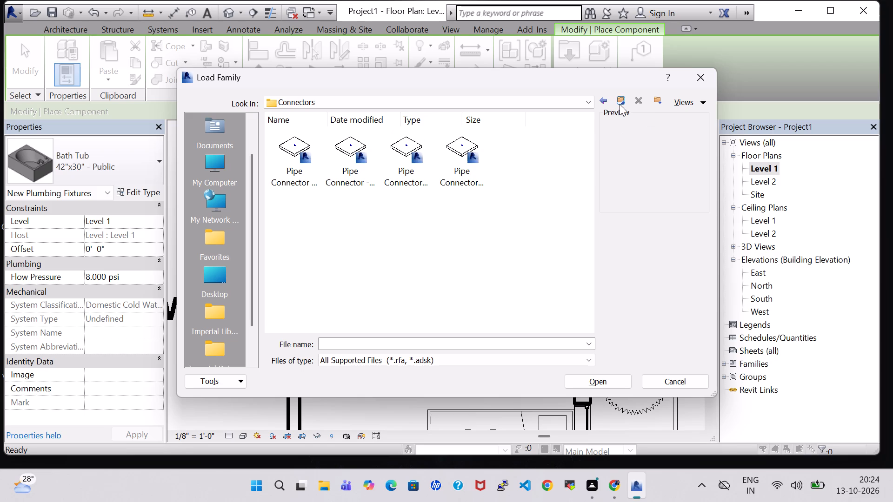
pyautogui.click(606, 99)
pyautogui.doubleClick(341, 237)
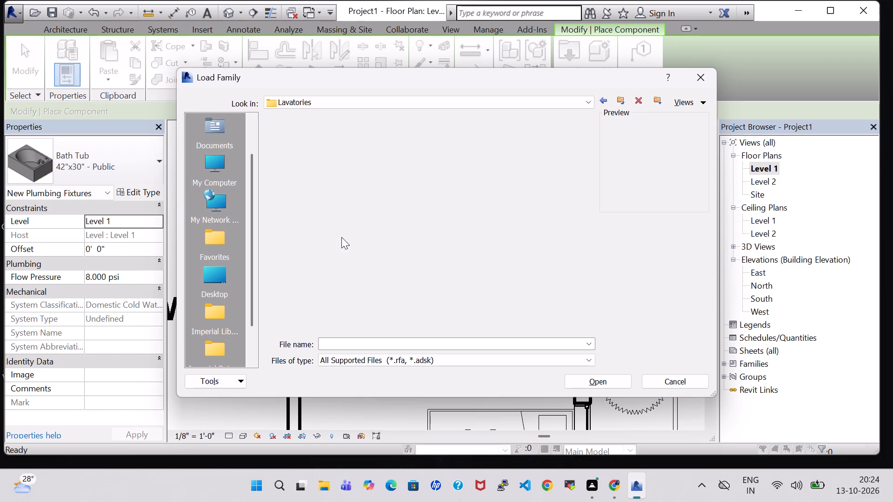
pyautogui.click(601, 100)
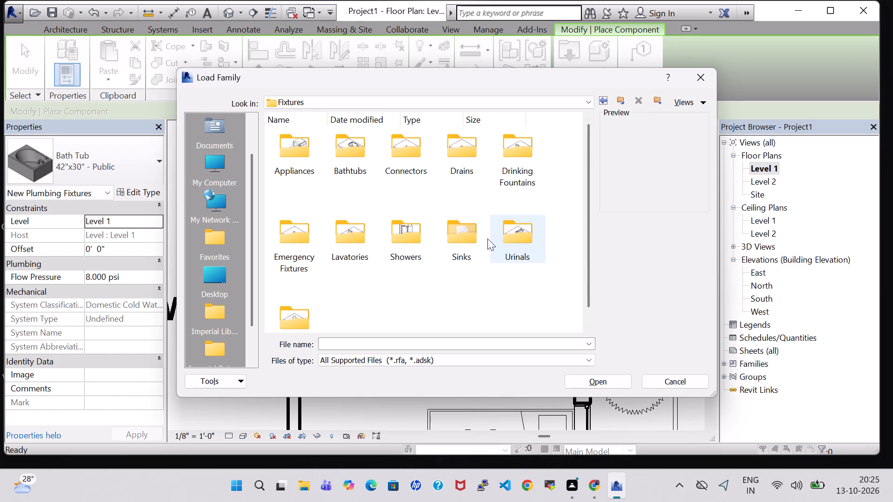
pyautogui.doubleClick(458, 230)
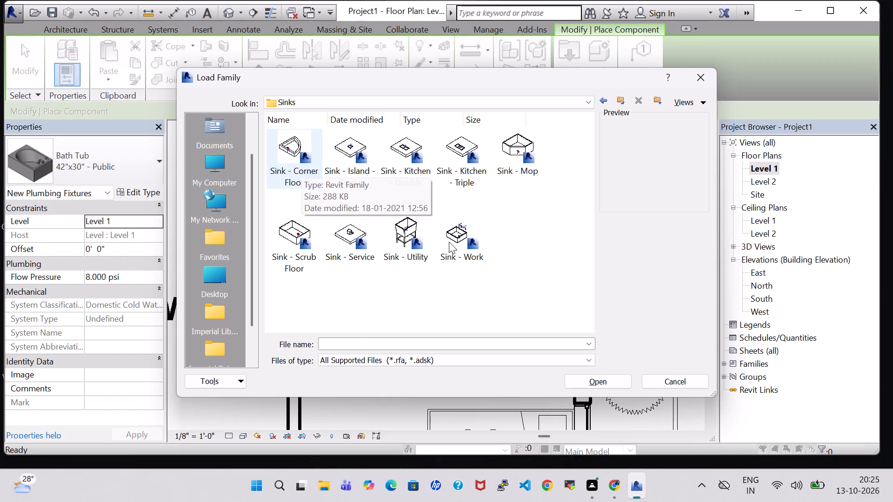
pyautogui.click(451, 227)
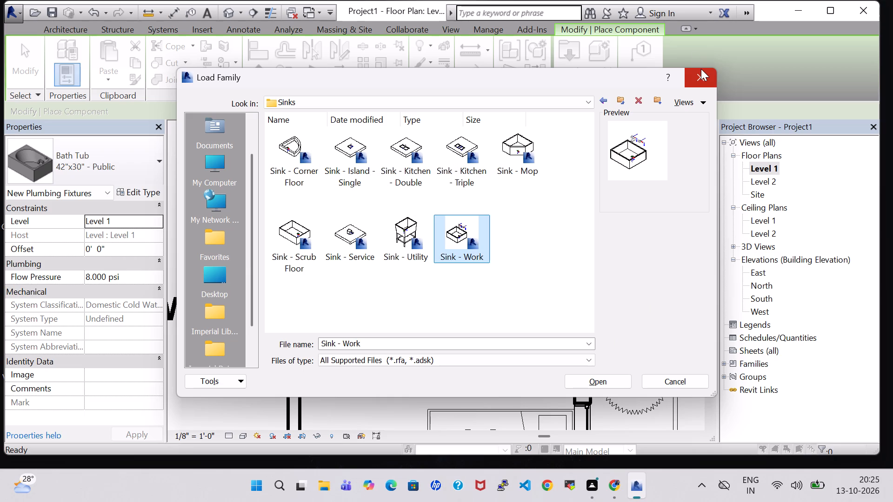
pyautogui.doubleClick(606, 103)
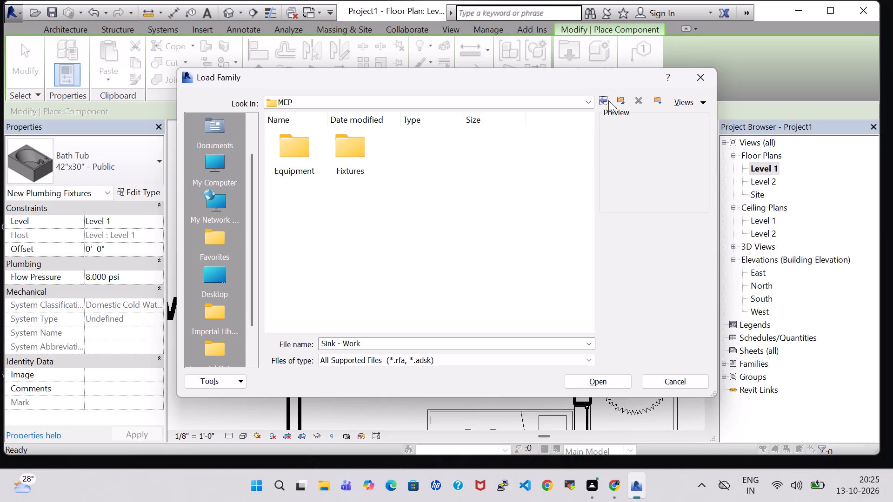
# Load the Sink Vanity-Square family from the Sinks folder of the Architectural plumbing fixtures.
pyautogui.click(603, 99)
pyautogui.doubleClick(299, 162)
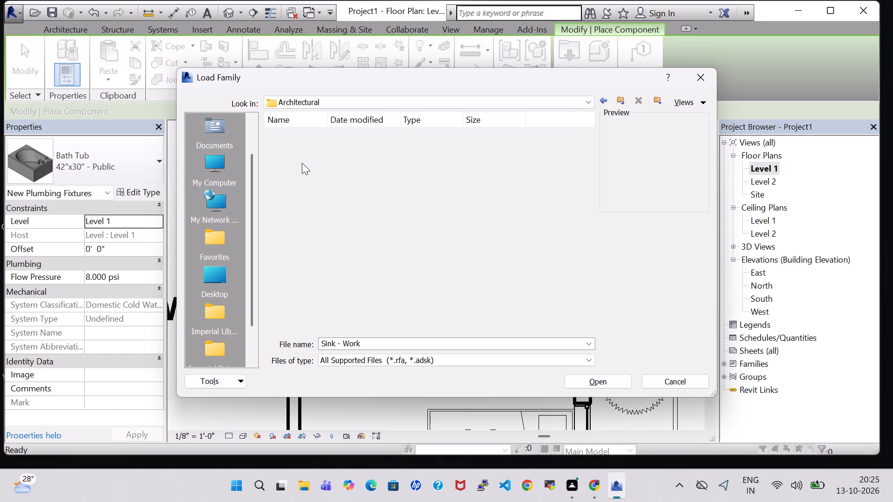
pyautogui.click(304, 163)
pyautogui.doubleClick(344, 151)
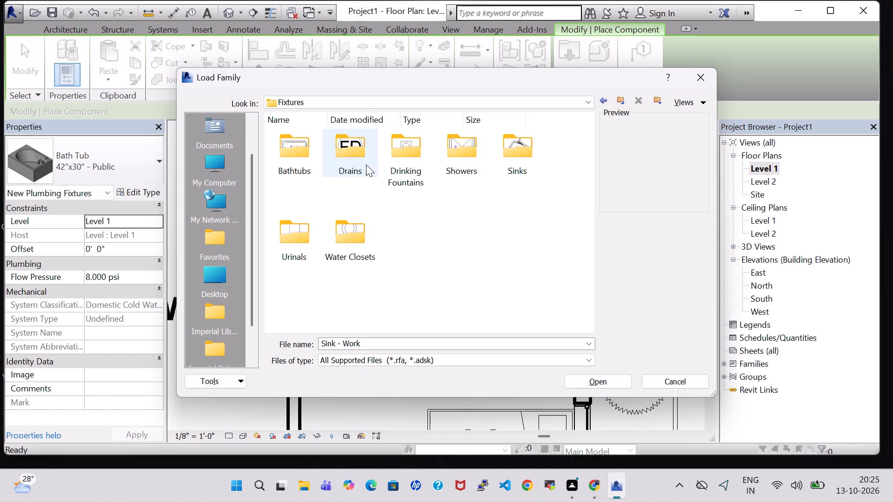
pyautogui.doubleClick(519, 153)
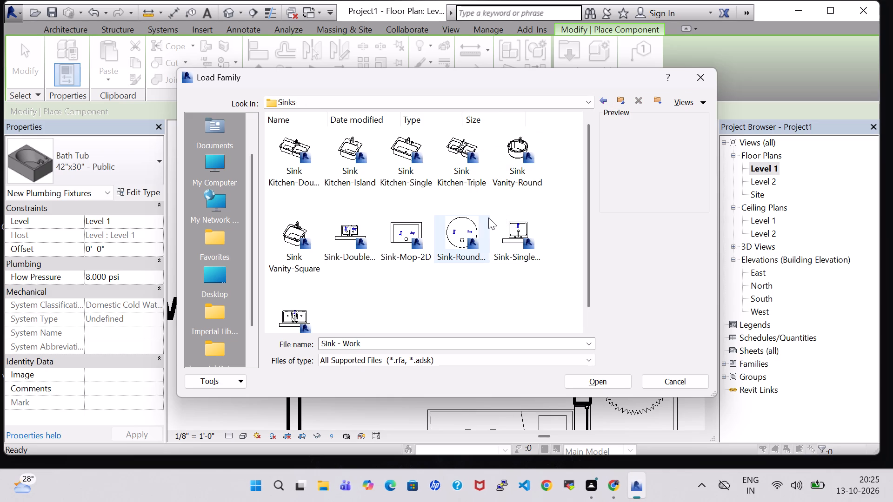
pyautogui.click(315, 233)
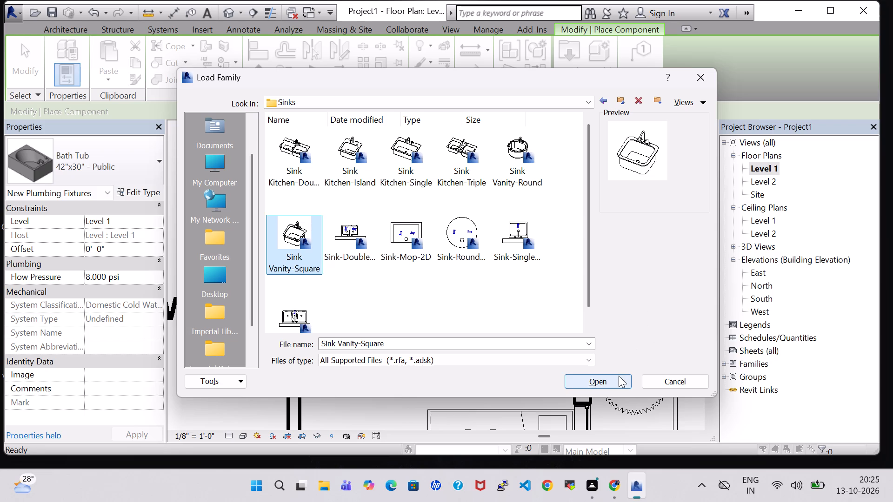
pyautogui.click(617, 385)
# Place a 20" x 18" Sink Vanity-Square in the T&BATH against the stair-side wall, about 2' 7" from the exterior wall.
pyautogui.scroll(2, 500, 324)
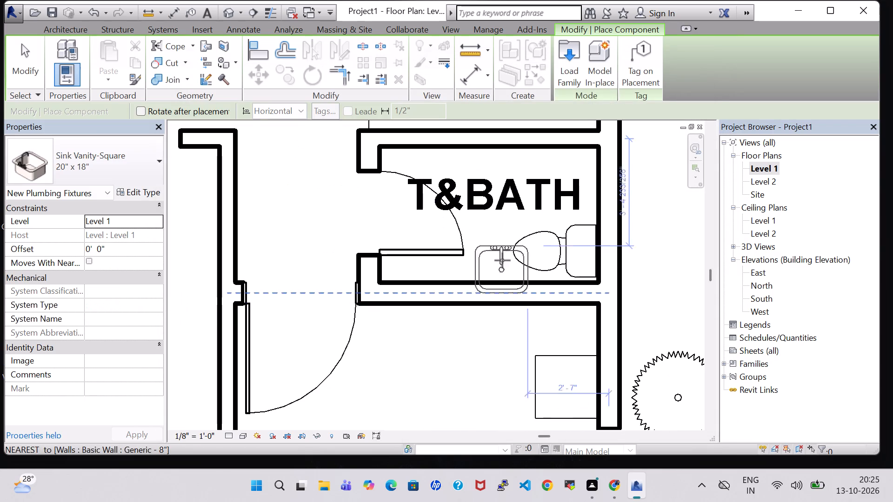
pyautogui.click(502, 174)
# Place a second 20" x 18" vanity sink in the T&bath beside the Utility, rotated with its faucet against the store-side wall.
pyautogui.scroll(-4, 515, 183)
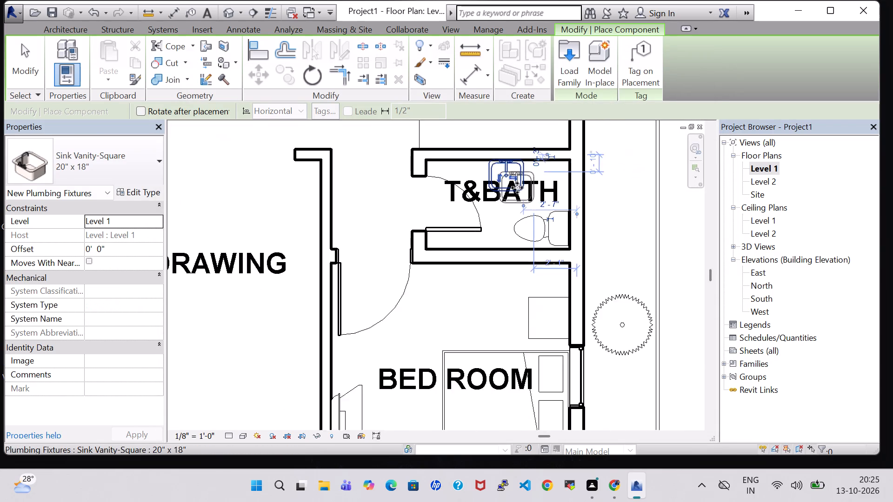
pyautogui.scroll(-2, 517, 188)
pyautogui.moveTo(517, 188); pyautogui.dragTo(546, 403, button='middle')
pyautogui.scroll(-2, 427, 295)
pyautogui.moveTo(427, 292); pyautogui.dragTo(444, 371, button='middle')
pyautogui.press('space')
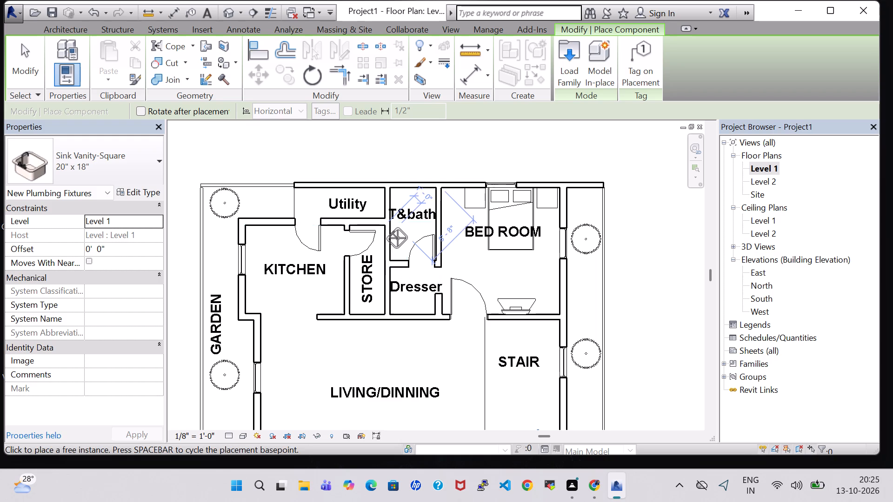
pyautogui.press('space')
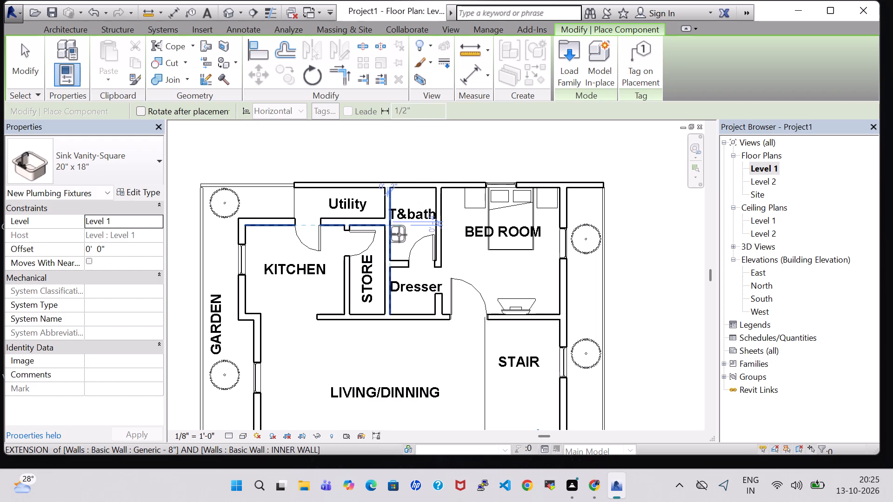
pyautogui.click(399, 240)
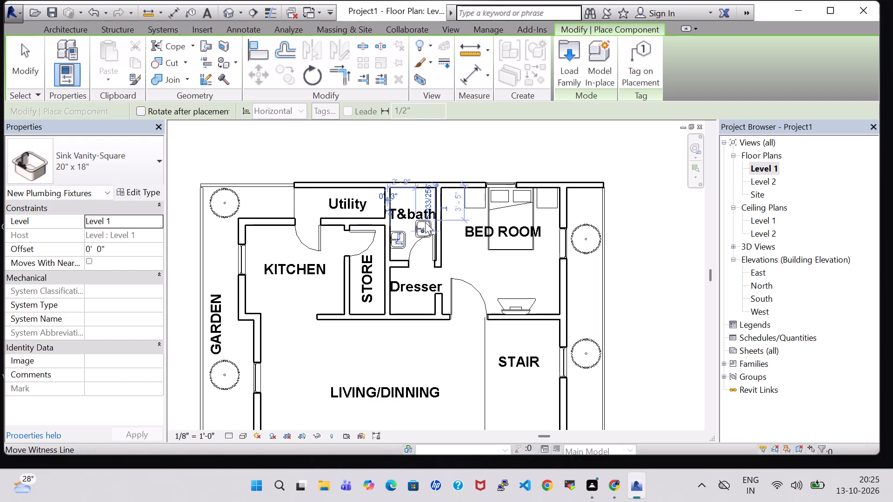
pyautogui.press('Escape')
pyautogui.press('Escape')
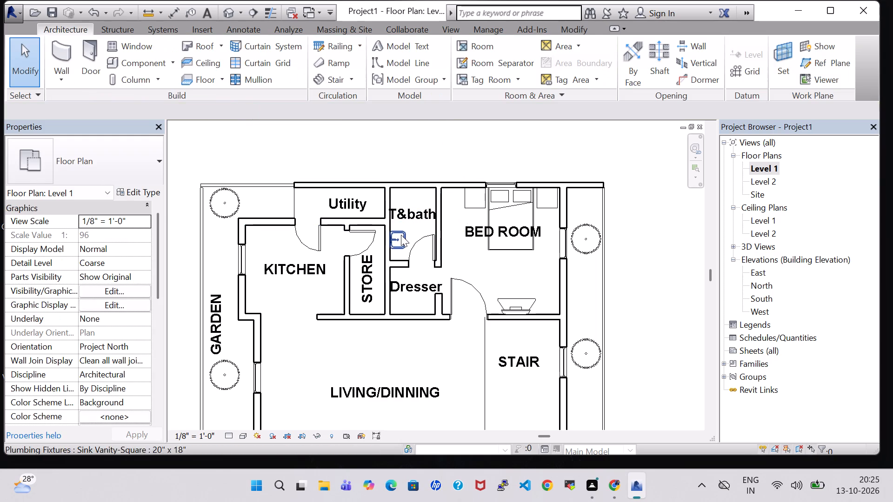
# Set the offset of the T&bath sink beside the Utility to 2' 0" above Level 1.
pyautogui.click(401, 235)
pyautogui.click(85, 244)
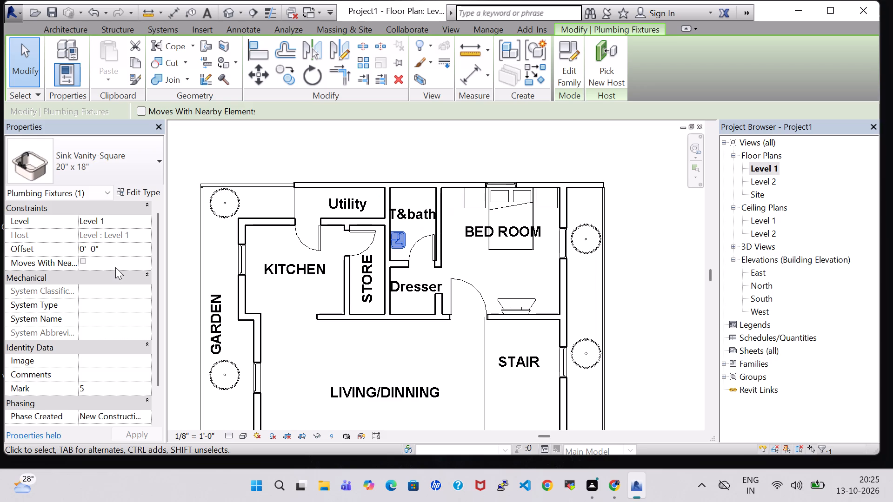
pyautogui.press('BackSpace')
pyautogui.press('2')
pyautogui.press('Return')
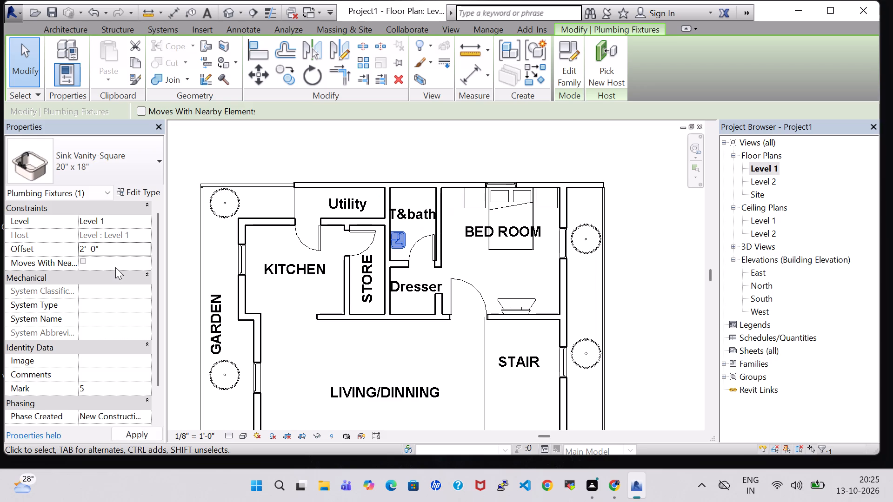
# Set the offset of the sink in the T&BATH below the stair to 2' 0" above Level 1.
pyautogui.scroll(-2, 620, 289)
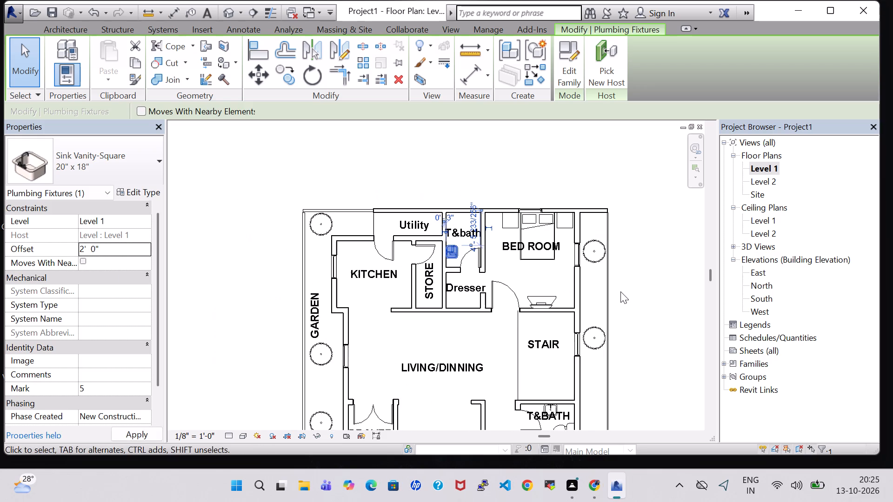
pyautogui.moveTo(620, 291); pyautogui.dragTo(533, 220, button='middle')
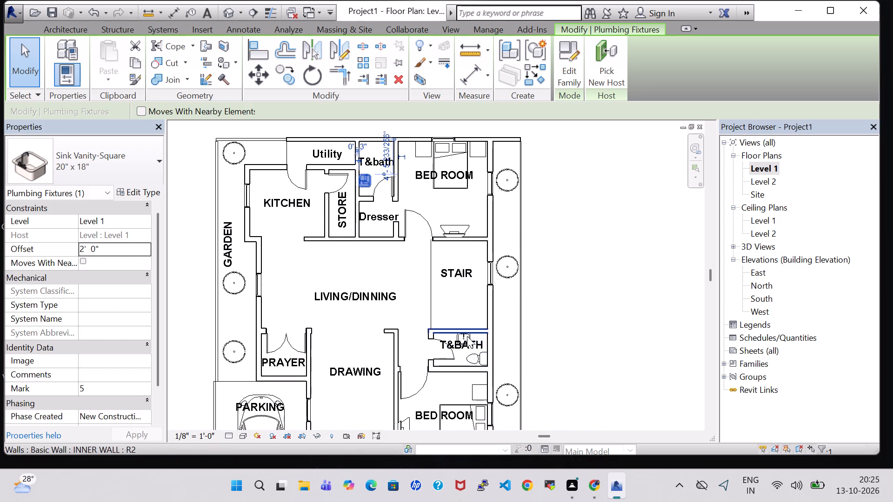
pyautogui.scroll(6, 468, 337)
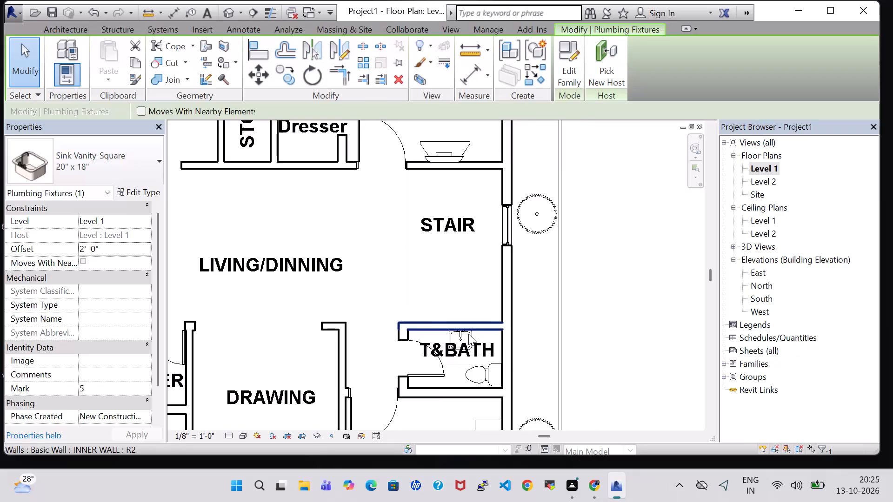
pyautogui.scroll(3, 468, 334)
pyautogui.click(455, 335)
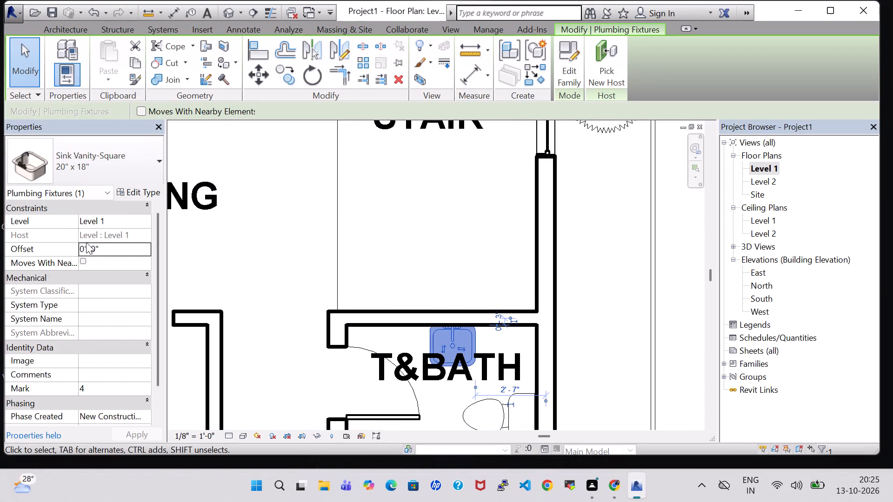
pyautogui.click(86, 242)
pyautogui.click(87, 249)
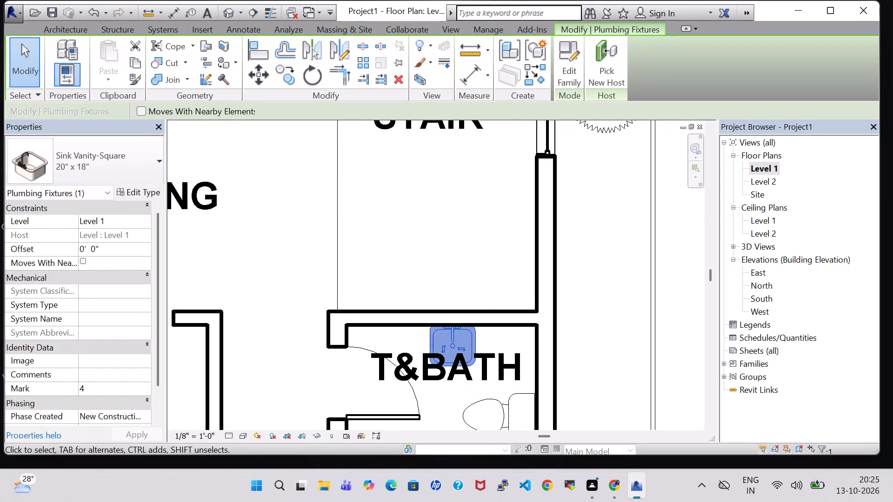
pyautogui.press('Left')
pyautogui.press('BackSpace')
pyautogui.press('2')
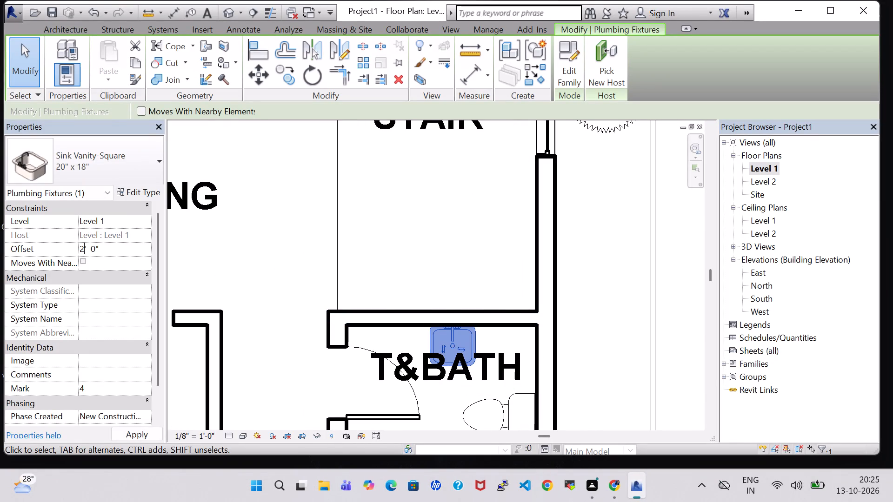
pyautogui.press('Return')
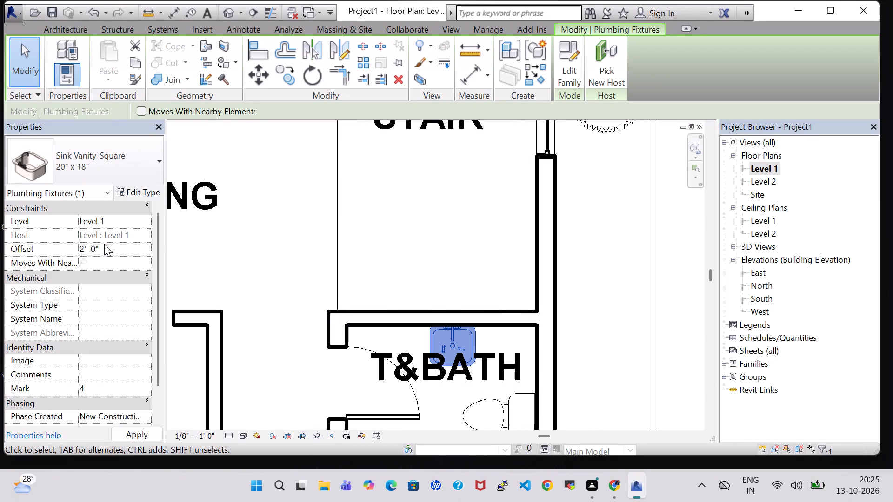
pyautogui.click(614, 267)
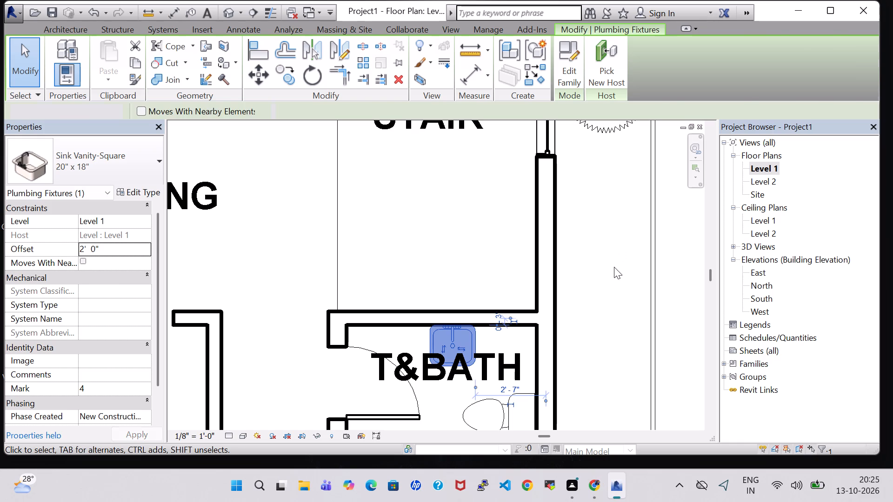
# Inspect the sinks of both bathrooms in the 3D view, and return to the Level 1 floor plan to review the rooms.
pyautogui.click(227, 13)
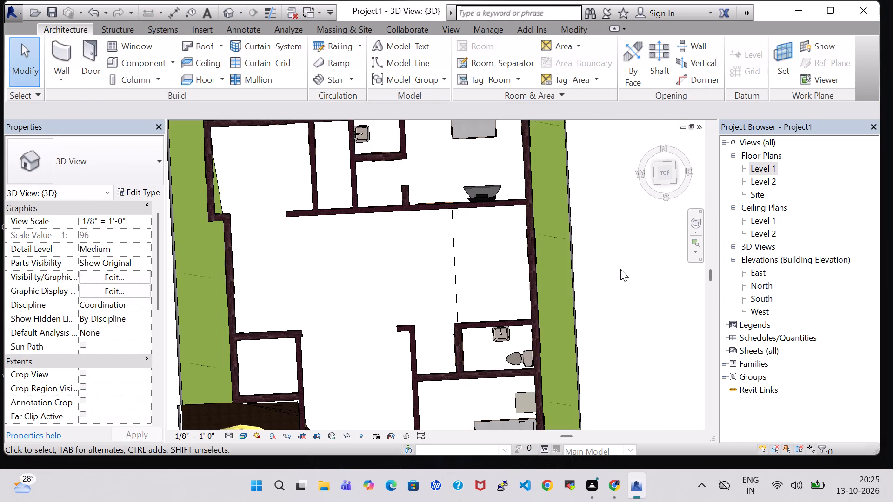
pyautogui.keyDown('shift'); pyautogui.moveTo(623, 284); pyautogui.dragTo(610, 225, button='middle'); pyautogui.keyUp('shift')
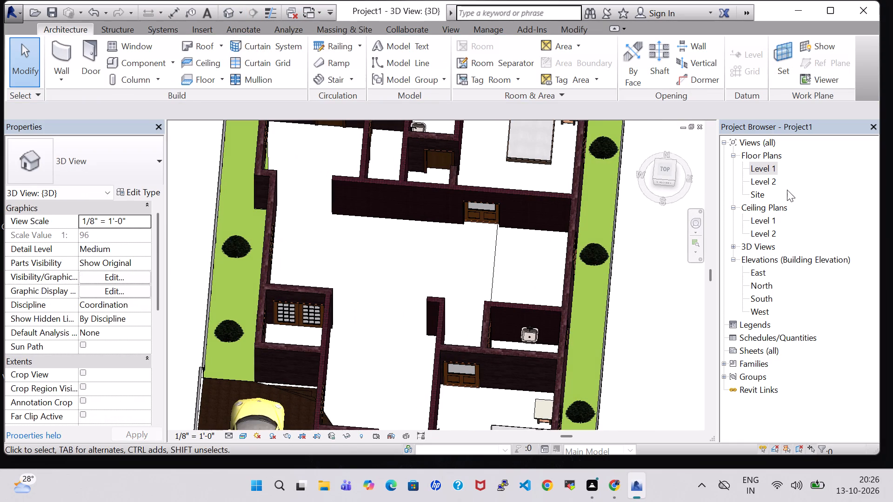
pyautogui.doubleClick(774, 168)
pyautogui.scroll(-4, 583, 242)
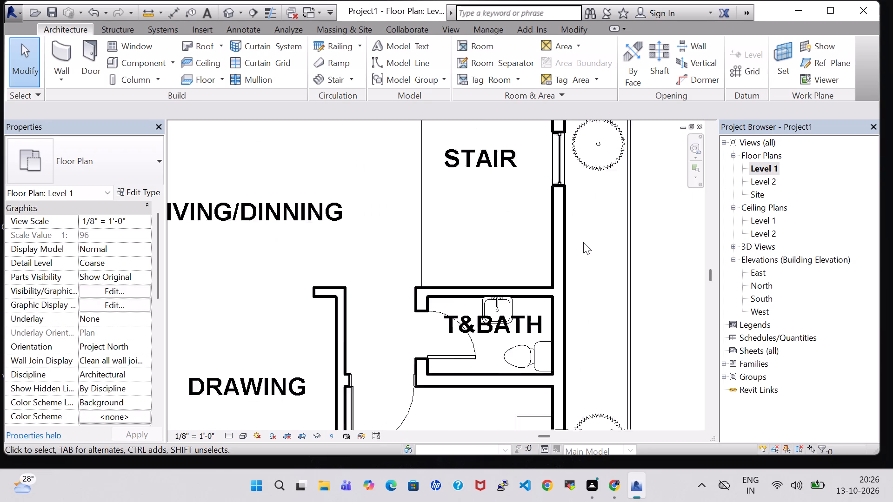
pyautogui.scroll(-1, 583, 242)
pyautogui.moveTo(656, 243); pyautogui.dragTo(646, 300, button='middle')
pyautogui.scroll(-3, 646, 300)
pyautogui.moveTo(646, 286); pyautogui.dragTo(617, 310, button='middle')
pyautogui.scroll(-1, 618, 304)
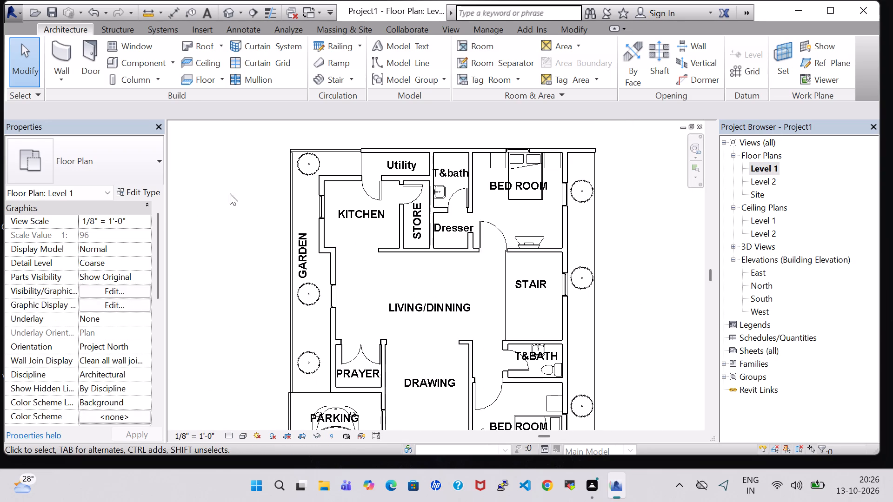
pyautogui.middleClick(627, 226)
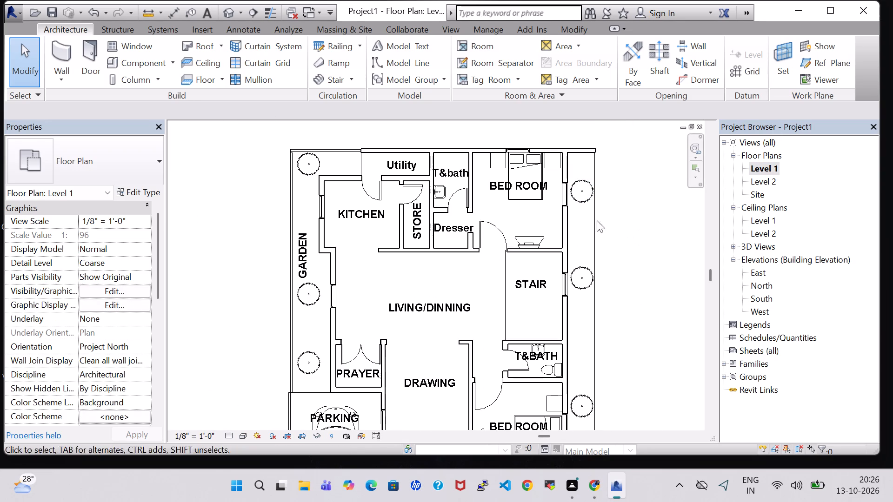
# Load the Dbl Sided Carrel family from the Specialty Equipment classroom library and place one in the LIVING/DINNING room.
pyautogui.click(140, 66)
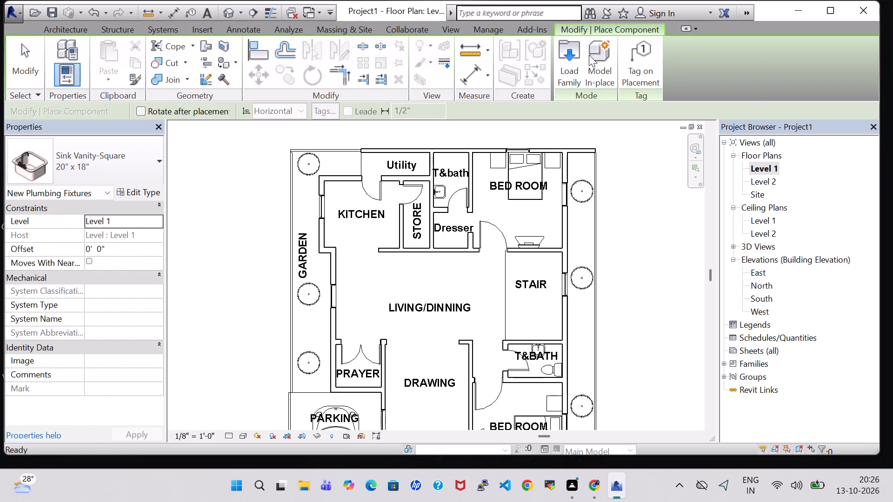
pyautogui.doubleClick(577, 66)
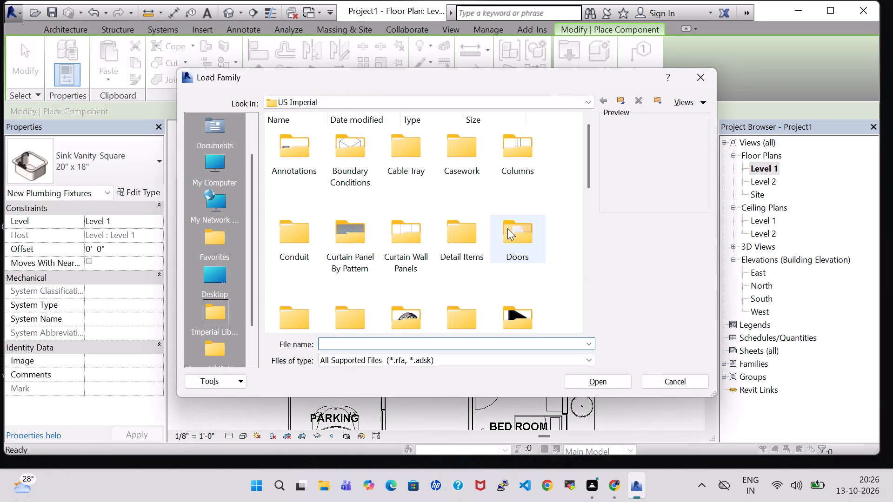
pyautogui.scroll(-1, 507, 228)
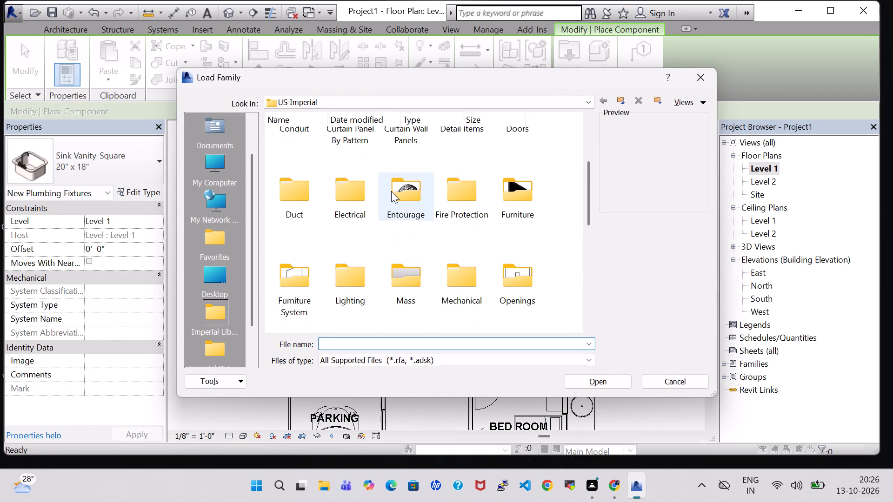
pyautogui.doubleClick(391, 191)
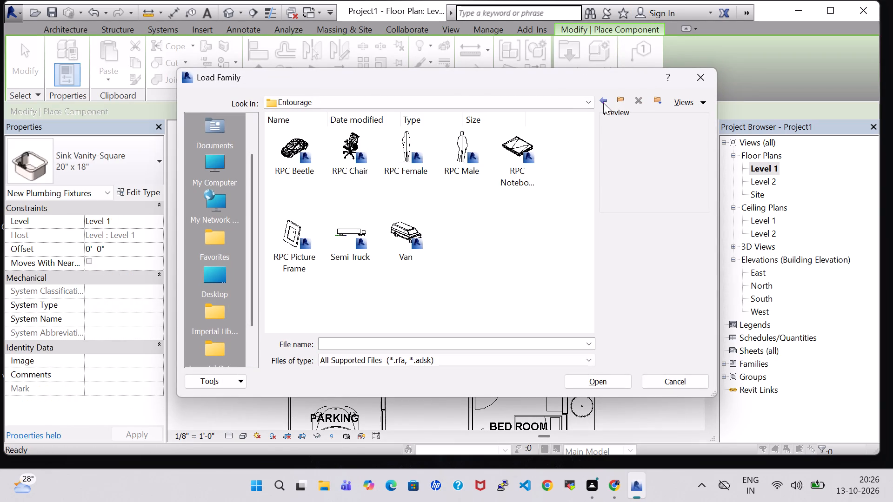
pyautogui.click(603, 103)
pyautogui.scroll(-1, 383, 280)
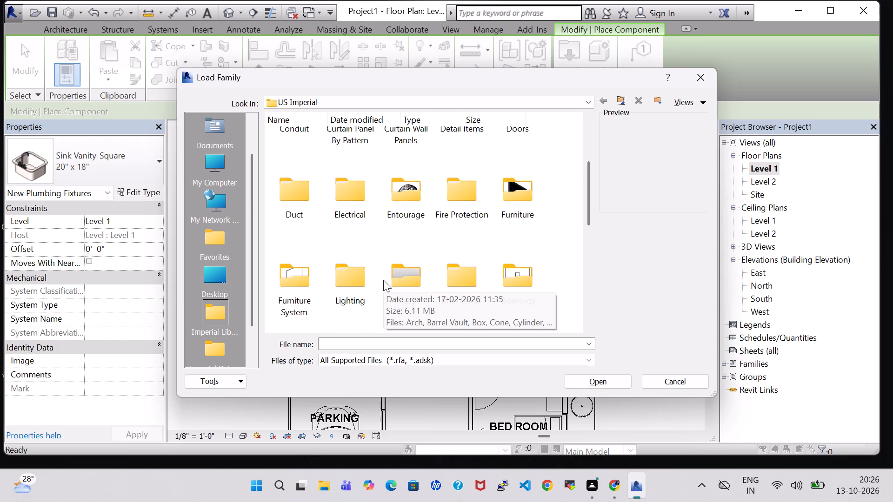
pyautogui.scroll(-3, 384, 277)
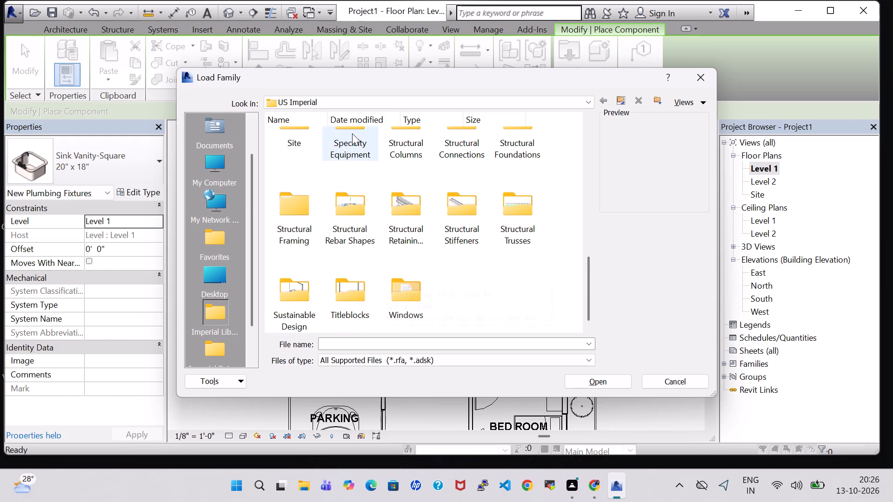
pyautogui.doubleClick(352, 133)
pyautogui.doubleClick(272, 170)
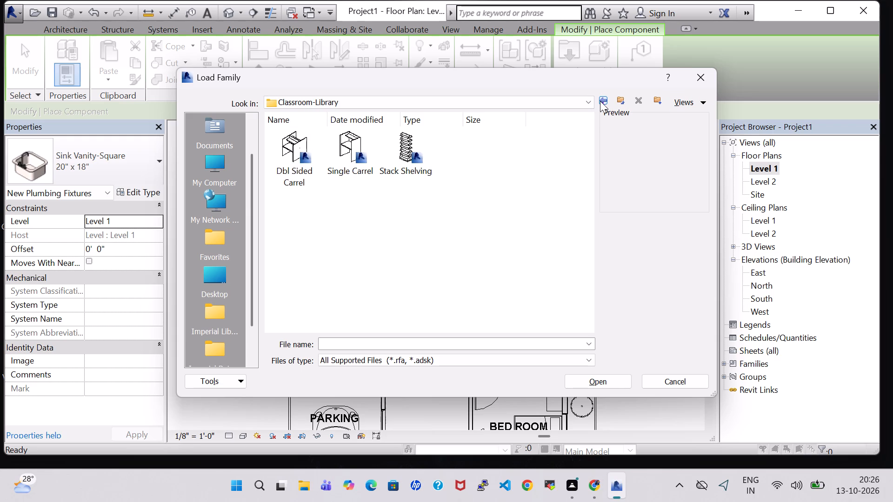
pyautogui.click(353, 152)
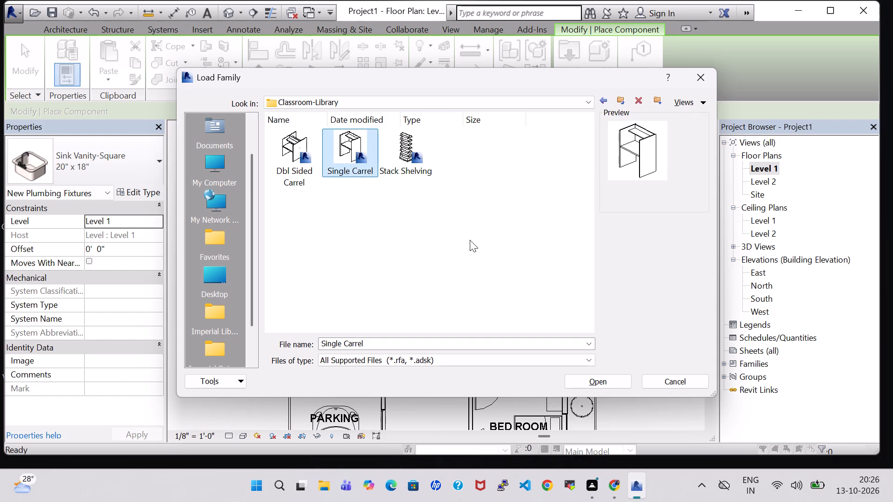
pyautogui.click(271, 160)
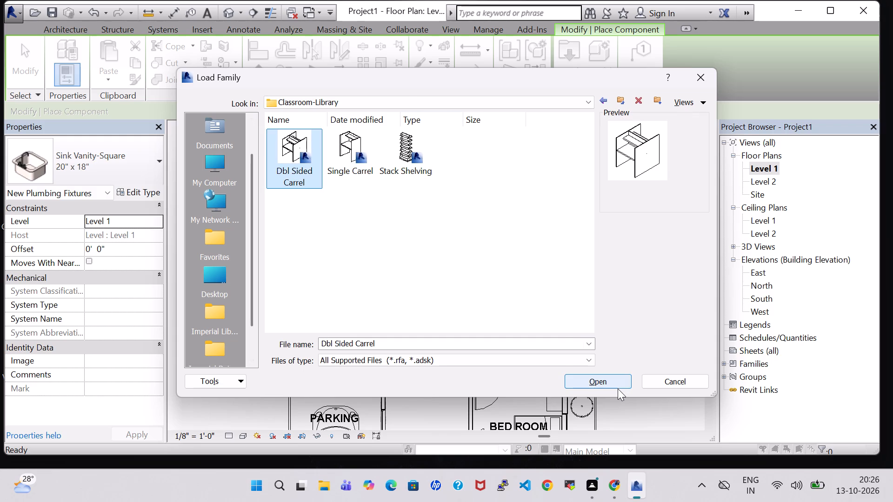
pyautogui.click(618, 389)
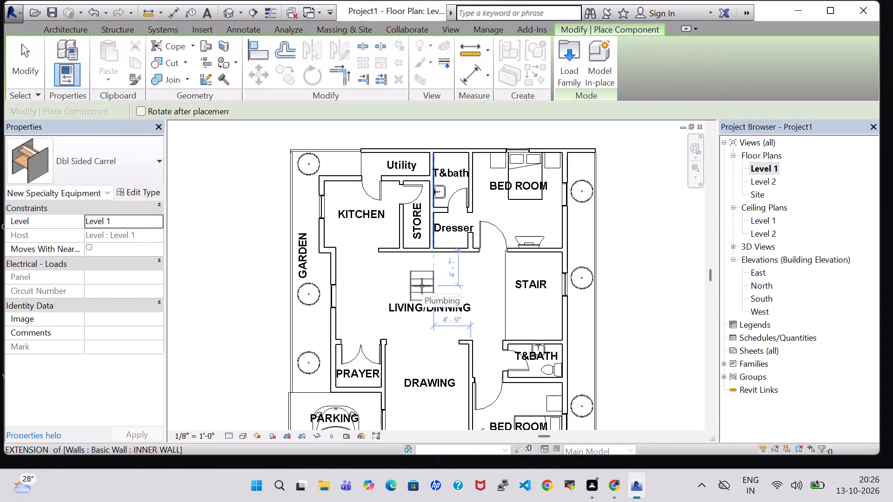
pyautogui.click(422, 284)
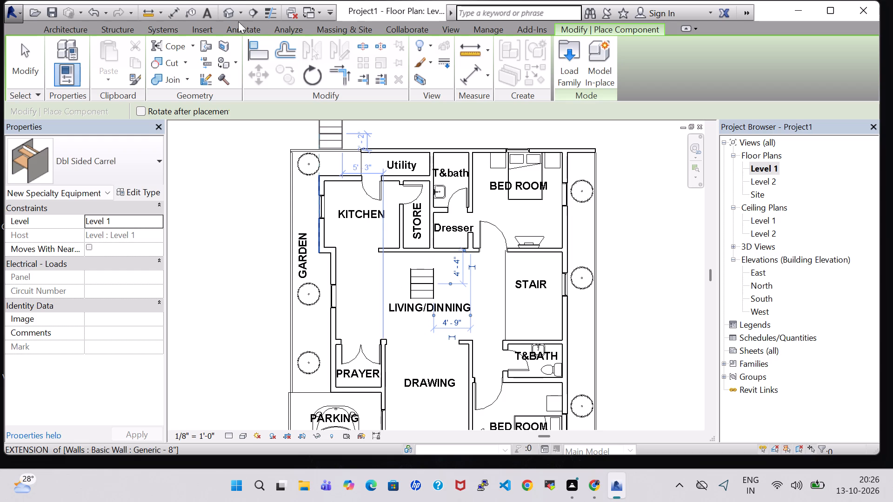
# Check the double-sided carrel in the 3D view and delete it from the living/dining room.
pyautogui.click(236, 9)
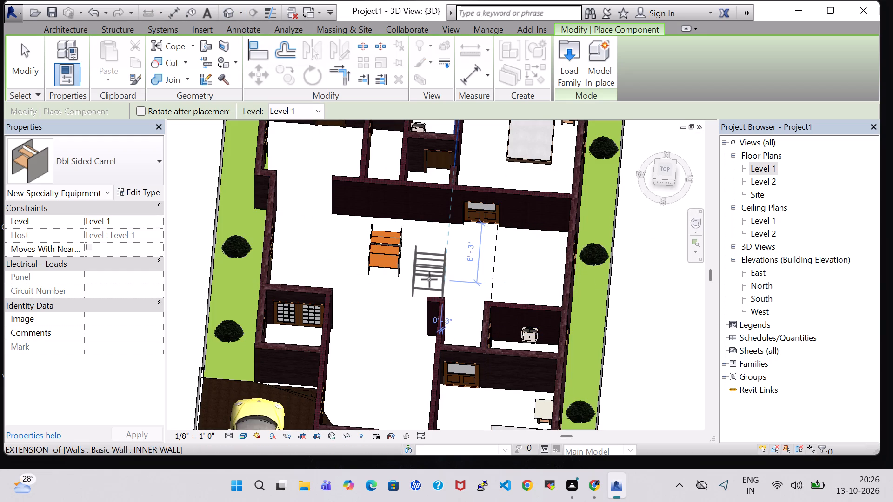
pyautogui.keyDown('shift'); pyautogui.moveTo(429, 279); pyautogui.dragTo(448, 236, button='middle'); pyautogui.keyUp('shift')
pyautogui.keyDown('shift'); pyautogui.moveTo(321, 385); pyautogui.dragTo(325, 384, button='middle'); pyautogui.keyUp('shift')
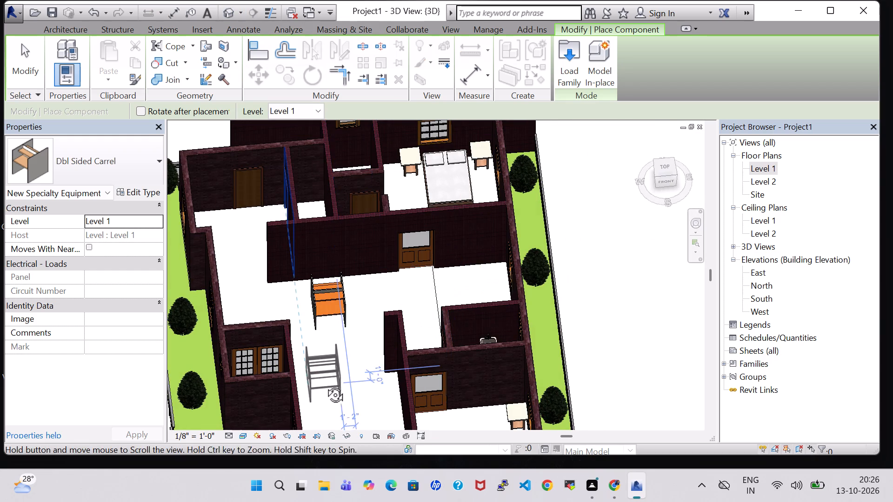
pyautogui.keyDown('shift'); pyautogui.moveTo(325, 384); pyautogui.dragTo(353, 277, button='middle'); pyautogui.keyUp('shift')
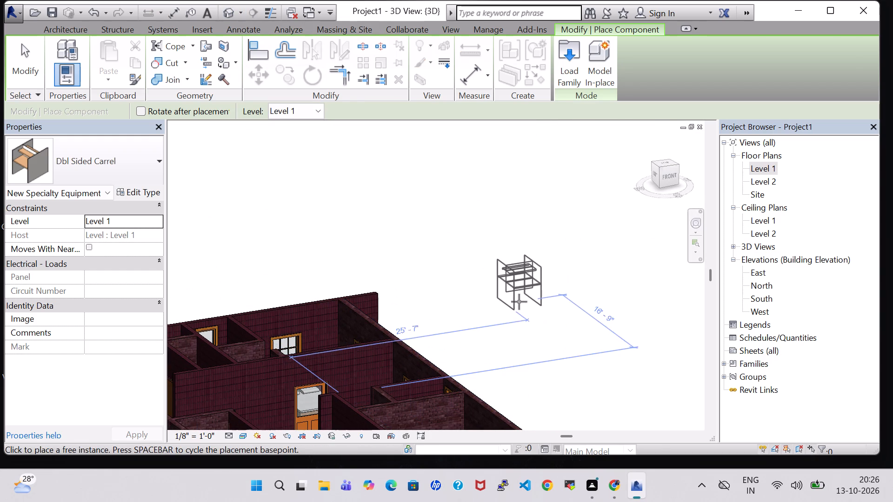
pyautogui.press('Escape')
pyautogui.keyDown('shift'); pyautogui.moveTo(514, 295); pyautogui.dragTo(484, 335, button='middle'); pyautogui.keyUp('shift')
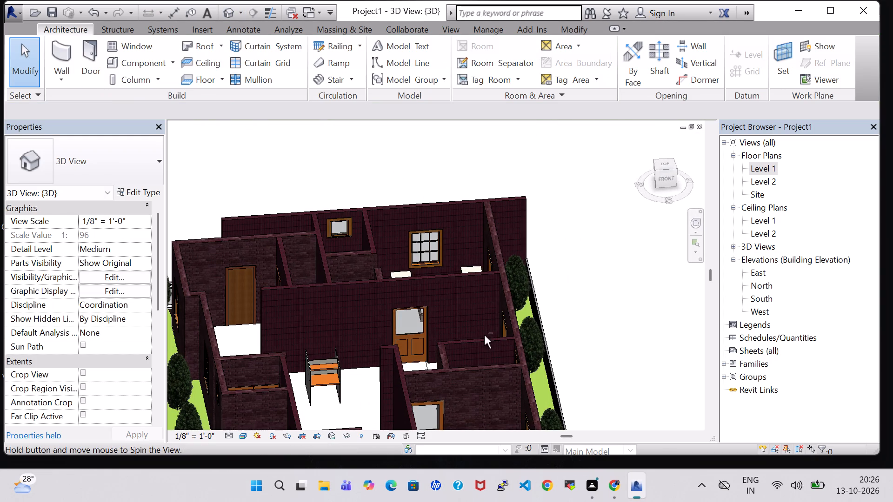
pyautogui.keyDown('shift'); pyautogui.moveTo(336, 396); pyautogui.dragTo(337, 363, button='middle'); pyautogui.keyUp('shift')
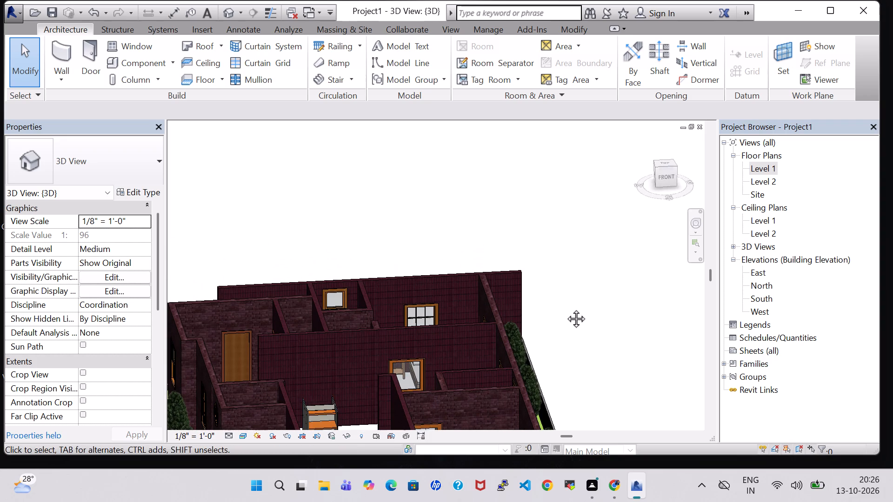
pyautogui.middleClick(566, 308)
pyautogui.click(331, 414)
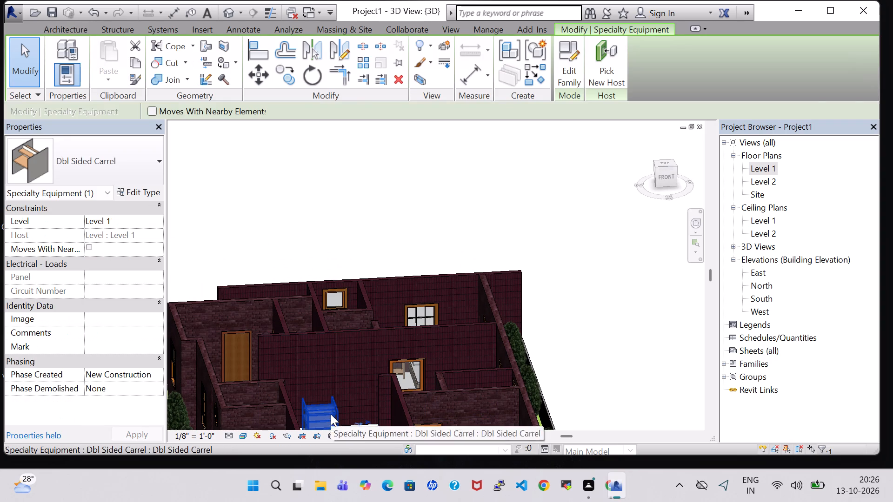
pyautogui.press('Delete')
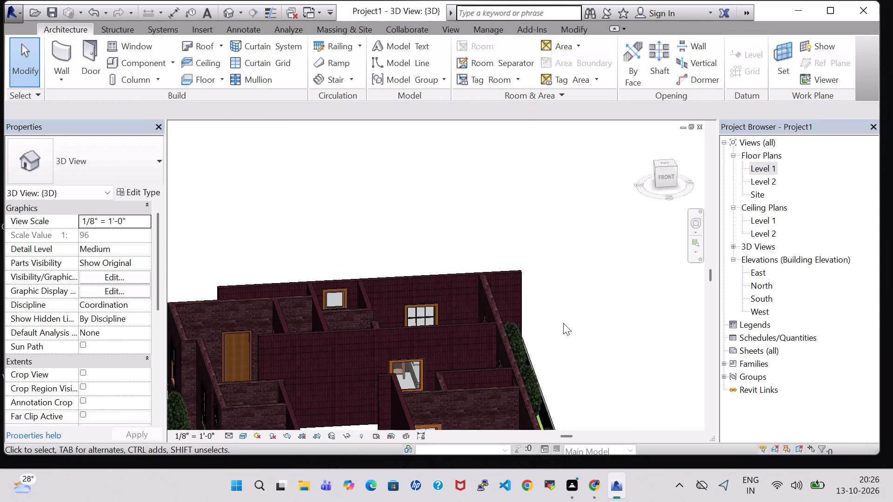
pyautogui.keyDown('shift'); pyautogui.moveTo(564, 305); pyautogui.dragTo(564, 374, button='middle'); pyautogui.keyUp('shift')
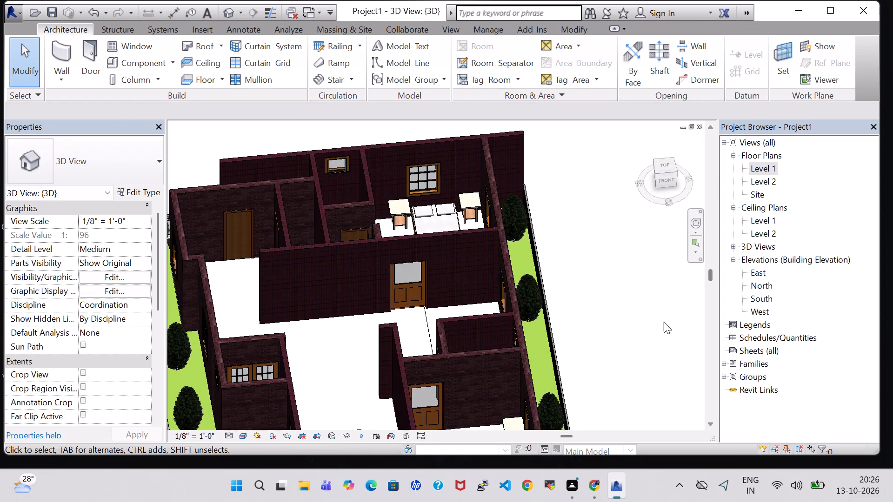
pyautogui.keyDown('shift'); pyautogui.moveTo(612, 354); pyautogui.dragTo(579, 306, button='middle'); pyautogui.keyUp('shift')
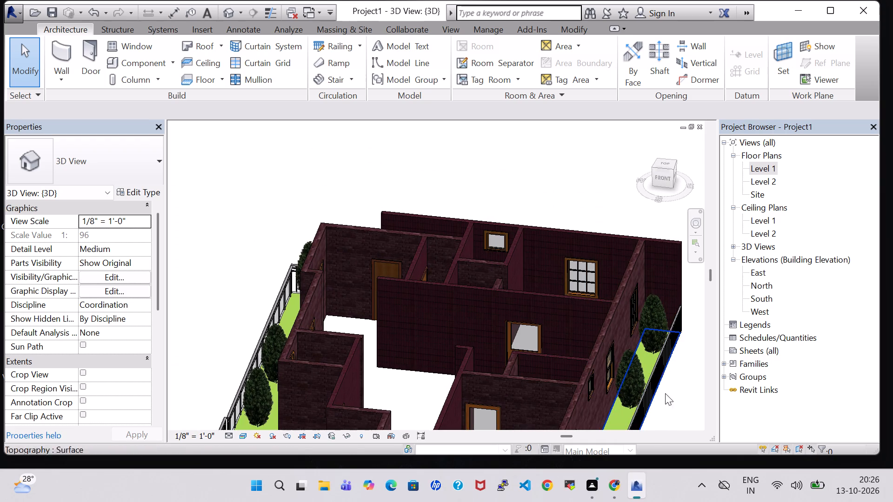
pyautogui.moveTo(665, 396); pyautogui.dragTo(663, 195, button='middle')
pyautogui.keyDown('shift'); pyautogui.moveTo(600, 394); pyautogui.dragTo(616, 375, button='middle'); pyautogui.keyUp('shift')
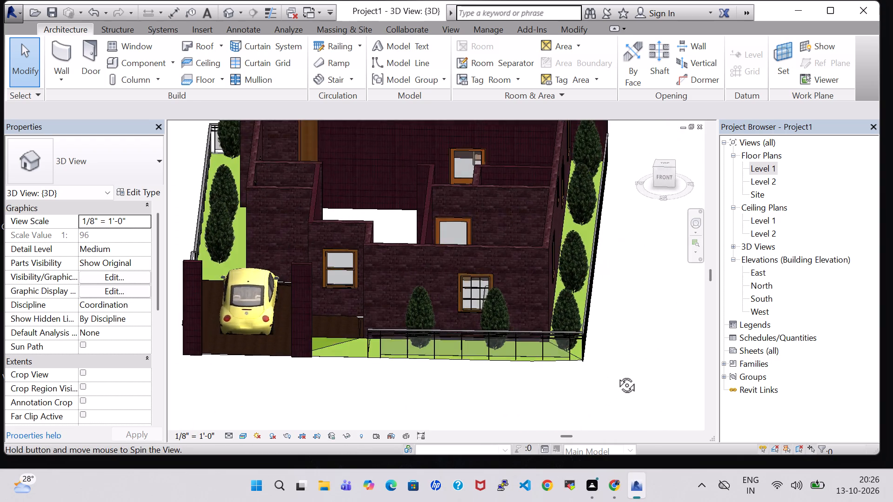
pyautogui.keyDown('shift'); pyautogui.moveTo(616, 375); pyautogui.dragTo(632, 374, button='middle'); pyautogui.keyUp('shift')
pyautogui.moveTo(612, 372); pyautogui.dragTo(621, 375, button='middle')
# On Level 1, load the Dresser storage furniture family and place a 48" x 72" x 24" dresser against the Dresser room's living-side wall.
pyautogui.doubleClick(759, 167)
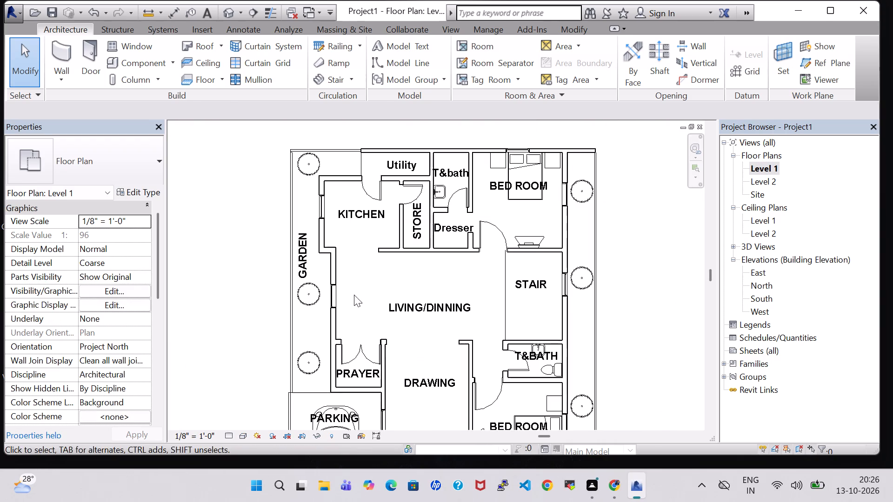
pyautogui.click(142, 66)
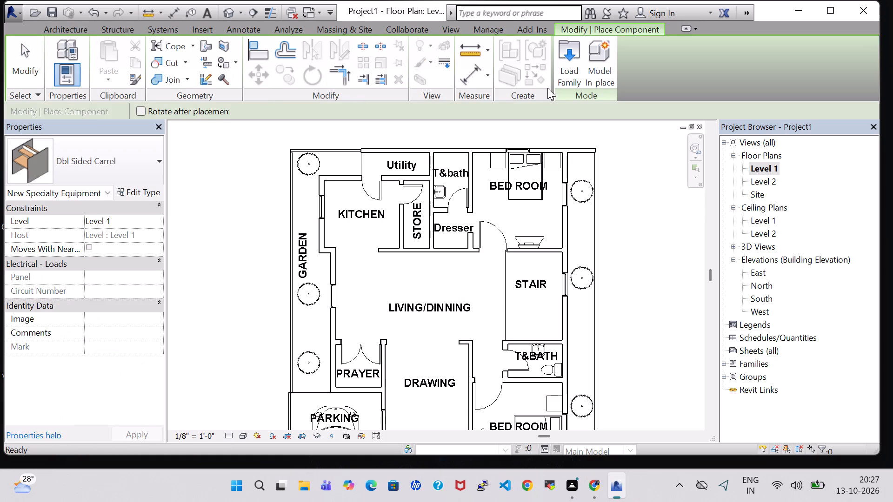
pyautogui.click(560, 77)
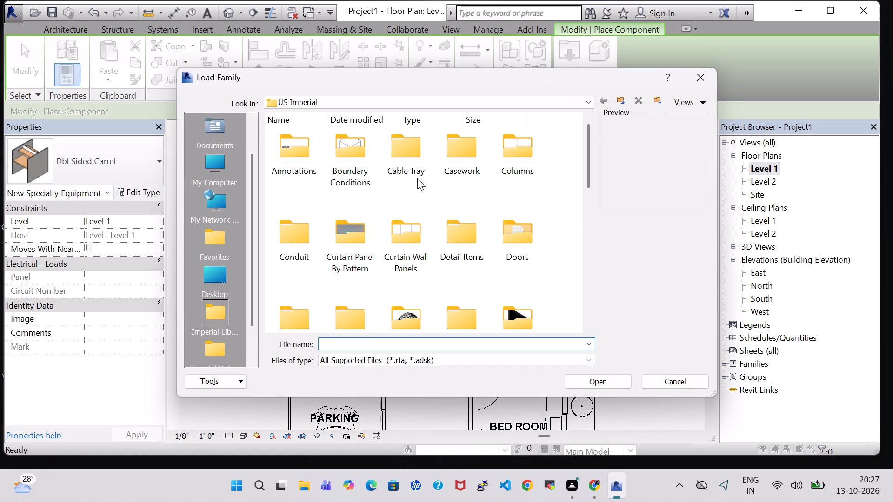
pyautogui.scroll(-1, 413, 183)
pyautogui.doubleClick(509, 209)
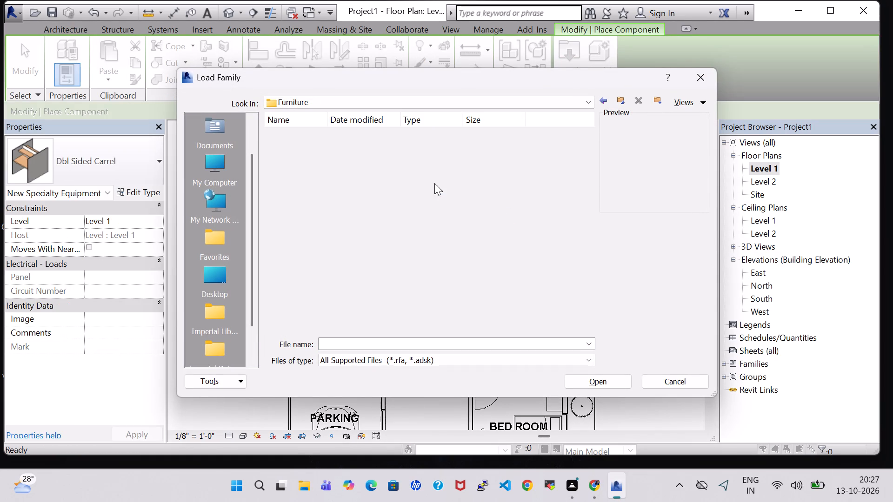
pyautogui.doubleClick(411, 157)
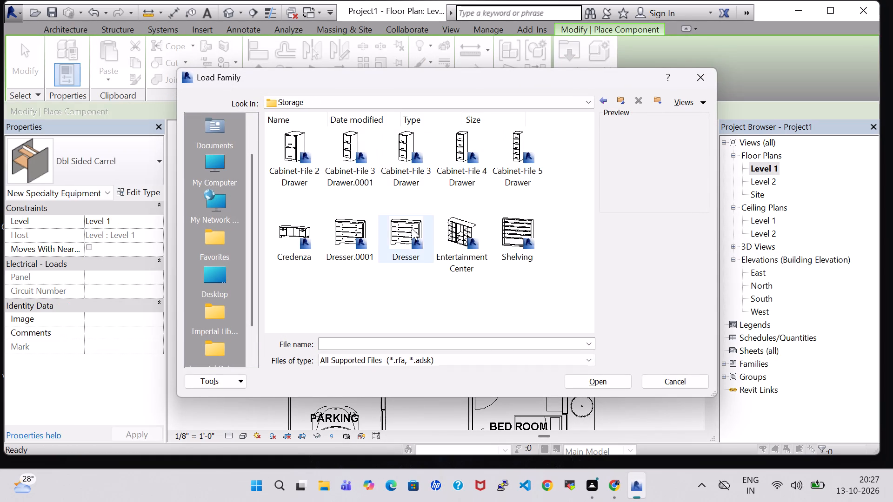
pyautogui.click(412, 229)
pyautogui.click(594, 381)
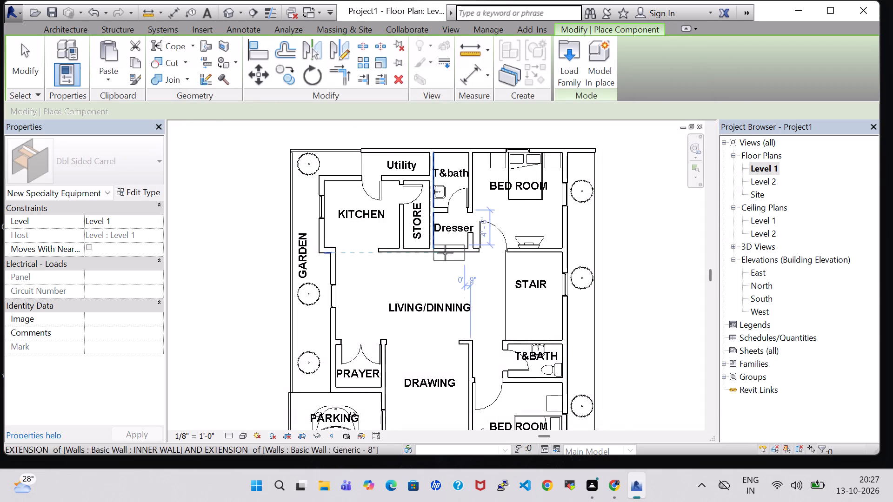
pyautogui.scroll(4, 446, 242)
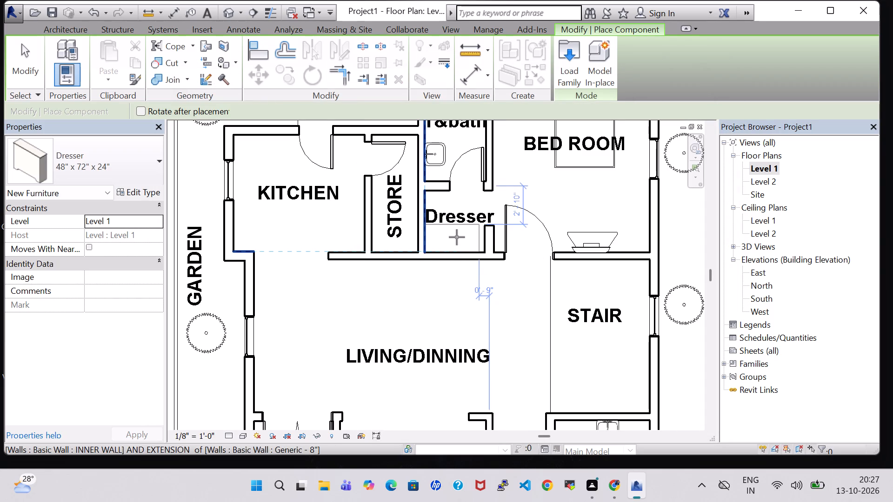
pyautogui.click(457, 237)
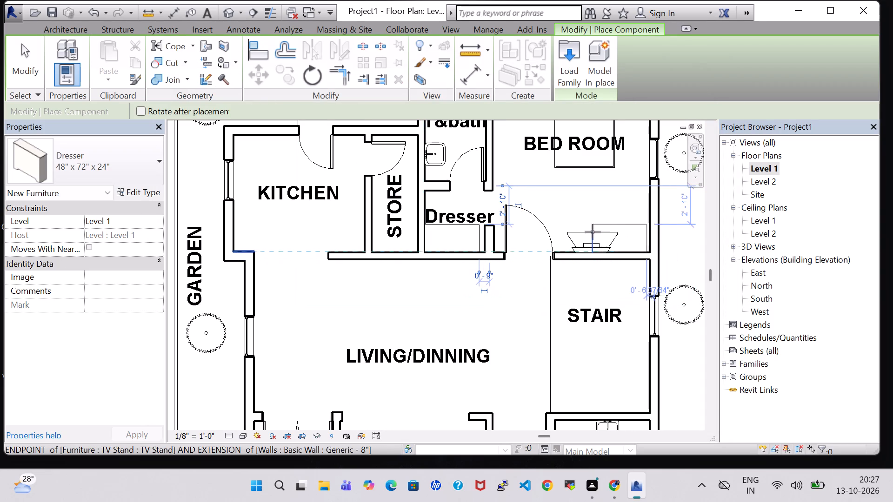
pyautogui.press('Escape')
pyautogui.press('Escape')
# Nudge the dresser about 3" away from the store-side wall, toward the bedroom door.
pyautogui.click(465, 238)
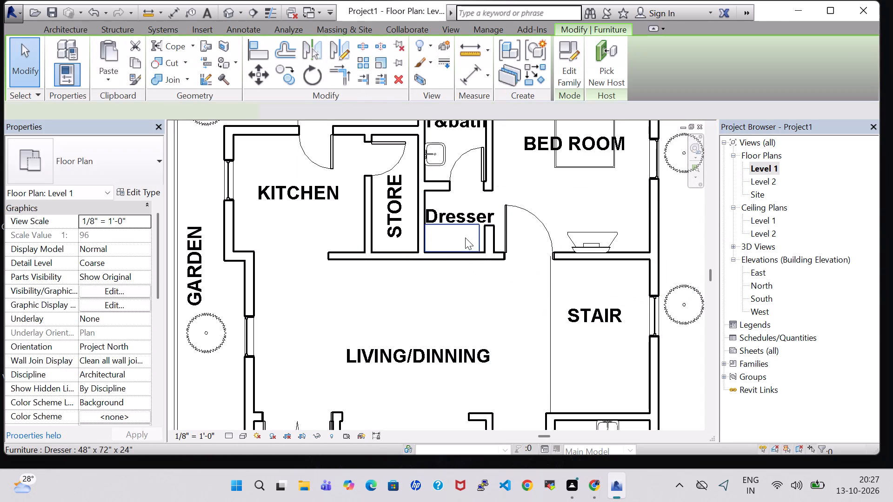
pyautogui.press('Right')
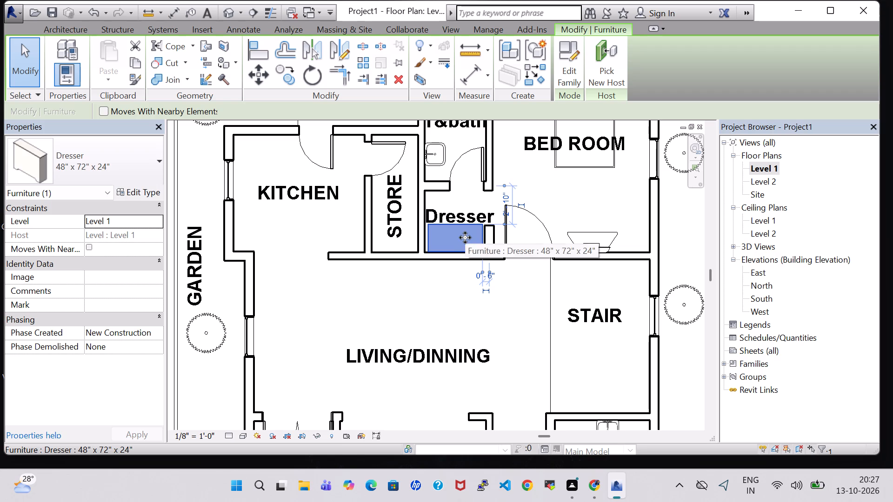
# In the 3D view, rotate the dresser 180° so its drawer fronts face into the Dresser room.
pyautogui.click(226, 20)
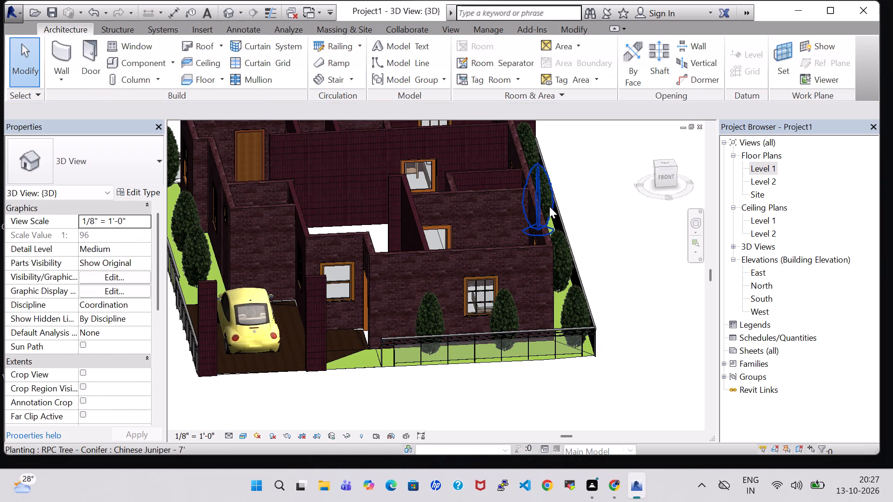
pyautogui.keyDown('shift'); pyautogui.moveTo(582, 184); pyautogui.dragTo(531, 262, button='middle'); pyautogui.keyUp('shift')
pyautogui.keyDown('shift'); pyautogui.middleClick(522, 271); pyautogui.keyUp('shift')
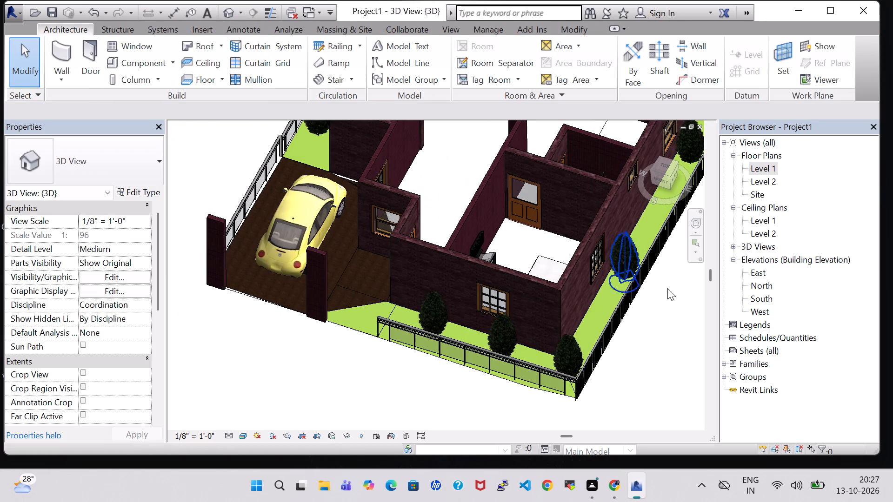
pyautogui.moveTo(663, 310); pyautogui.dragTo(444, 333, button='middle')
pyautogui.keyDown('shift'); pyautogui.moveTo(514, 191); pyautogui.dragTo(501, 261, button='middle'); pyautogui.keyUp('shift')
pyautogui.keyDown('shift'); pyautogui.scroll(-1, 514, 194); pyautogui.keyUp('shift')
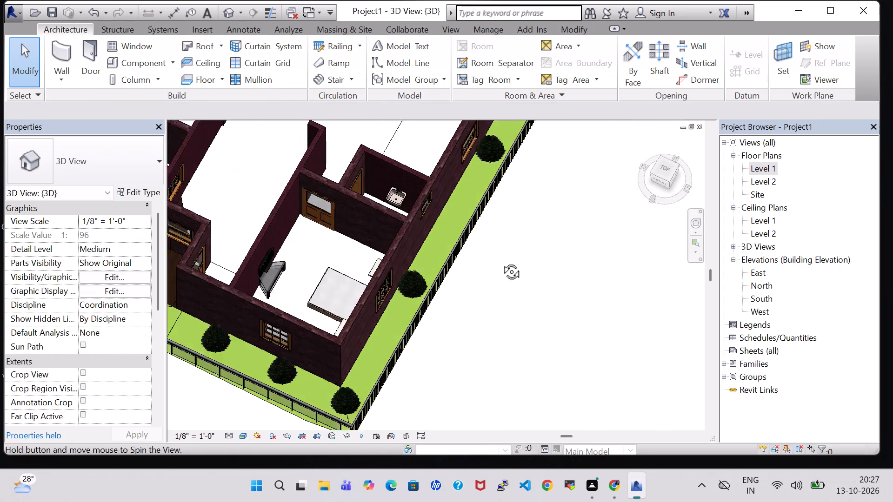
pyautogui.keyDown('shift'); pyautogui.moveTo(501, 261); pyautogui.dragTo(482, 291, button='middle'); pyautogui.keyUp('shift')
pyautogui.moveTo(546, 311); pyautogui.dragTo(478, 396, button='middle')
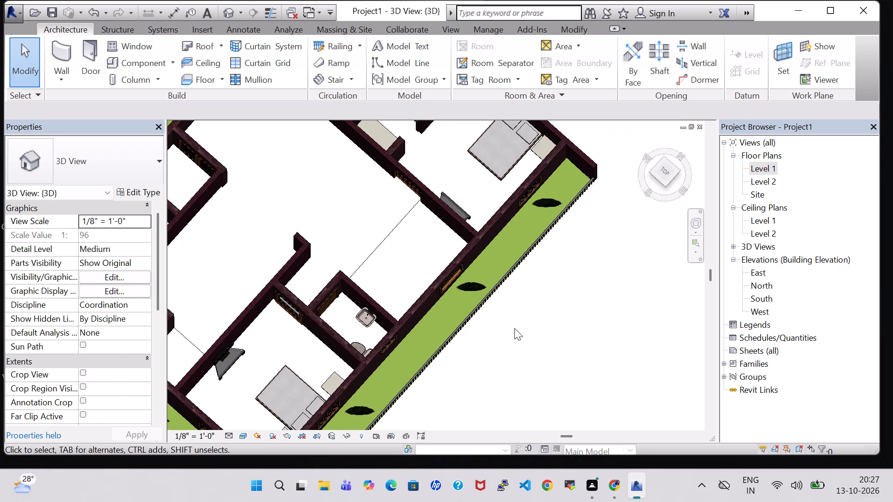
pyautogui.keyDown('shift'); pyautogui.moveTo(576, 298); pyautogui.dragTo(518, 289, button='middle'); pyautogui.keyUp('shift')
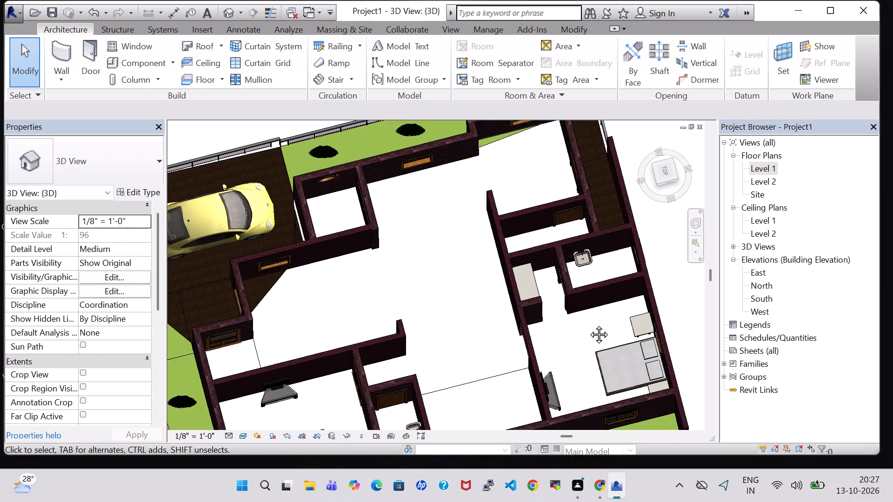
pyautogui.keyDown('shift'); pyautogui.moveTo(588, 324); pyautogui.dragTo(497, 313, button='middle'); pyautogui.keyUp('shift')
pyautogui.moveTo(551, 314); pyautogui.dragTo(437, 117, button='middle')
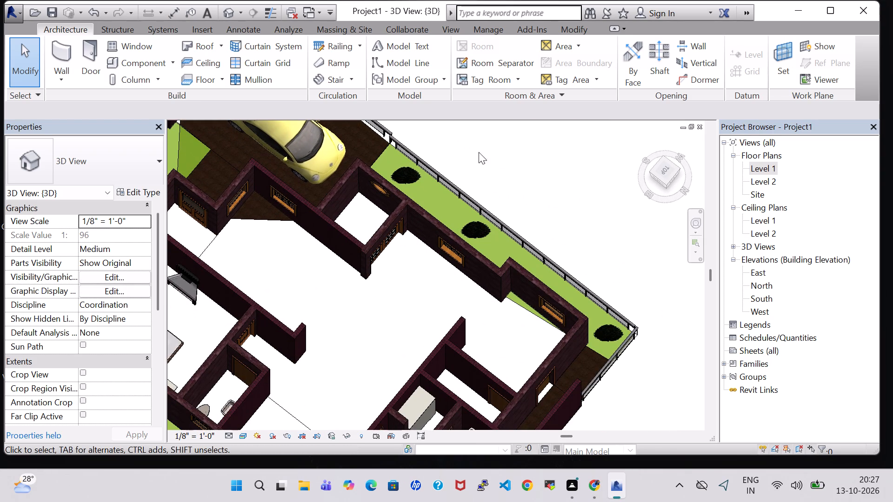
pyautogui.moveTo(554, 206); pyautogui.dragTo(516, 122, button='middle')
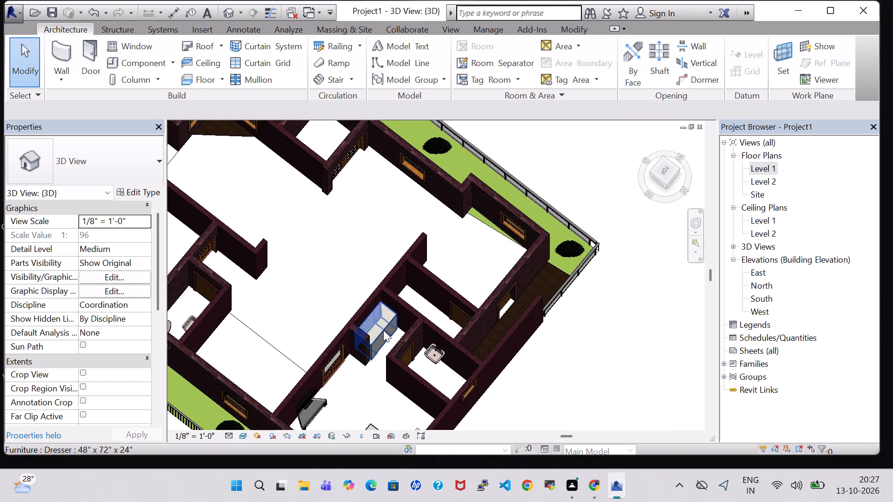
pyautogui.click(385, 330)
pyautogui.press('space')
pyautogui.press('space')
pyautogui.click(627, 347)
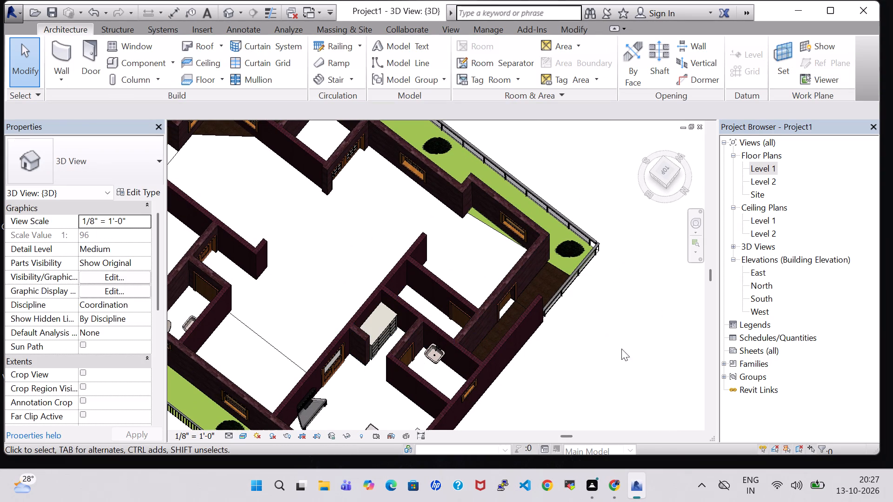
pyautogui.keyDown('shift'); pyautogui.moveTo(593, 380); pyautogui.dragTo(594, 348, button='middle'); pyautogui.keyUp('shift')
# Return to the Level 1 plan and load the Shelving family from the Furniture Storage library.
pyautogui.doubleClick(773, 165)
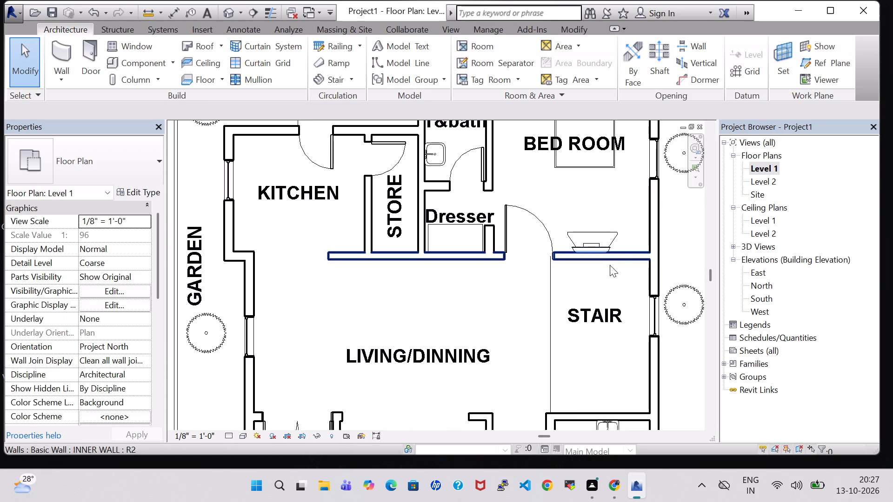
pyautogui.scroll(-1, 608, 266)
pyautogui.moveTo(494, 315); pyautogui.dragTo(465, 363, button='middle')
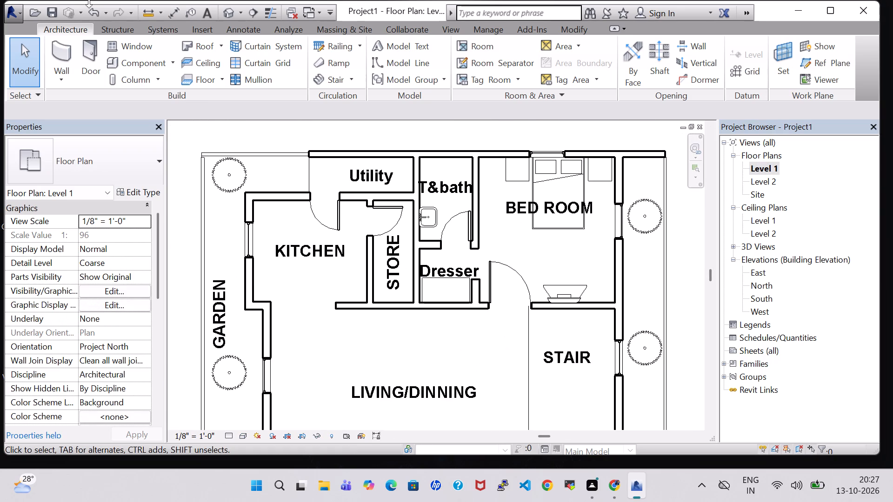
pyautogui.click(147, 56)
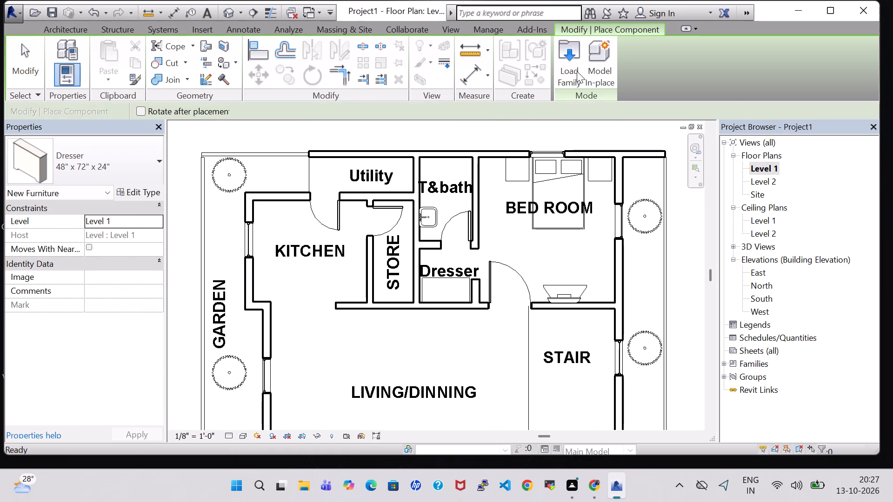
pyautogui.click(577, 71)
pyautogui.scroll(-1, 485, 264)
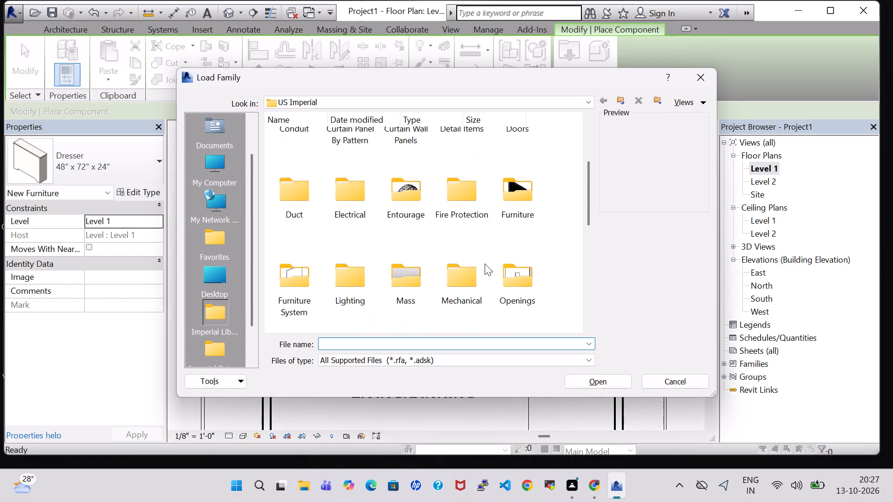
pyautogui.scroll(1, 466, 163)
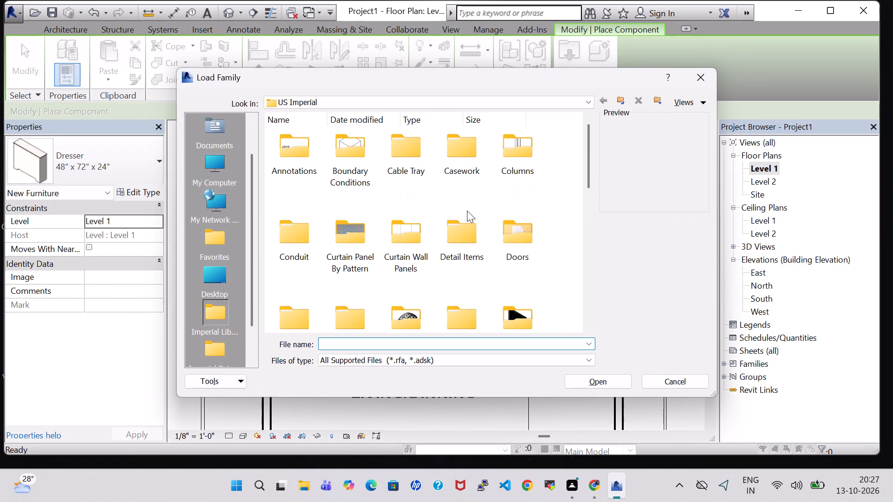
pyautogui.scroll(-1, 467, 211)
pyautogui.doubleClick(519, 187)
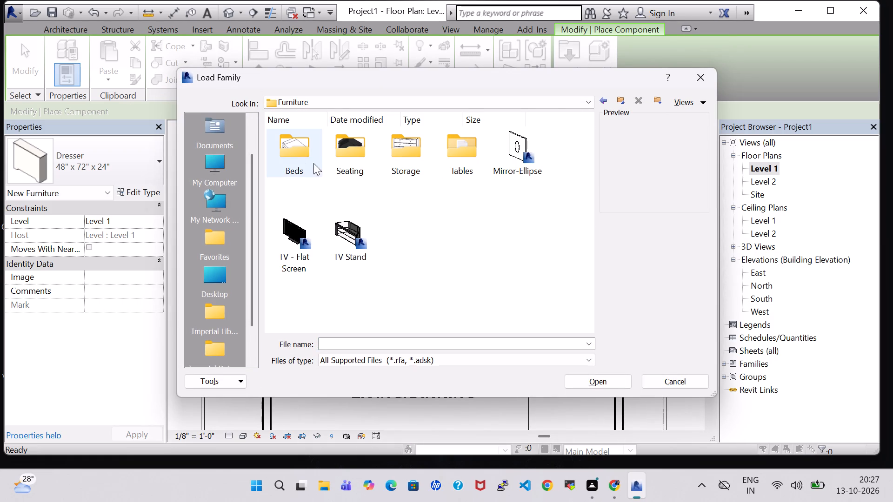
pyautogui.click(381, 155)
pyautogui.doubleClick(398, 152)
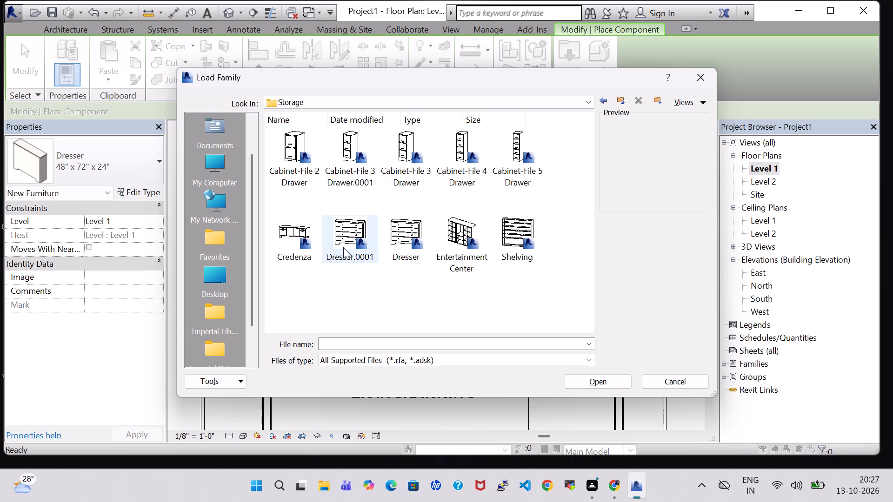
pyautogui.click(477, 242)
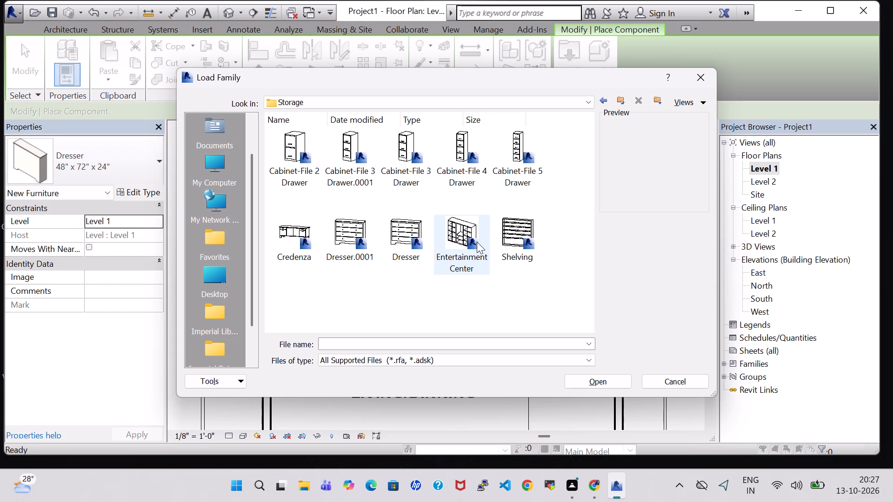
pyautogui.click(525, 228)
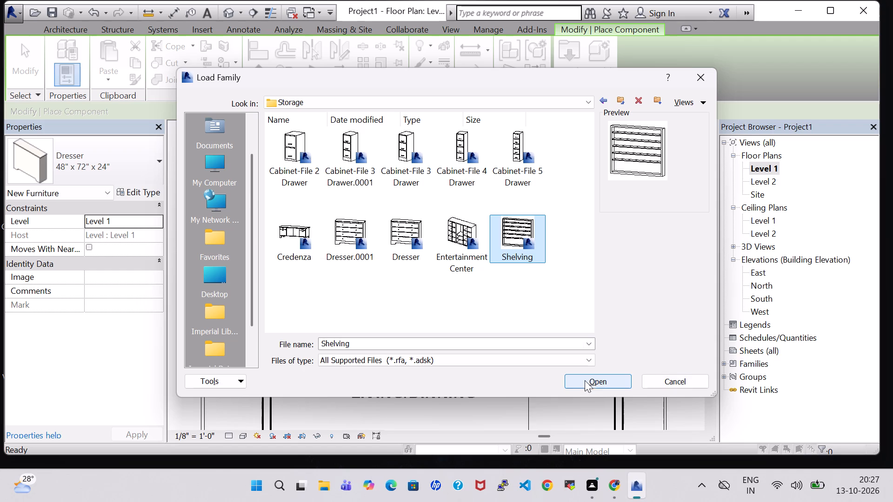
pyautogui.click(582, 380)
# Place a 36" x 10" x 72" shelving unit against the PRAYER room's parking-side wall and check it in the 3D view.
pyautogui.scroll(-1, 372, 367)
pyautogui.moveTo(372, 367); pyautogui.dragTo(401, 236, button='middle')
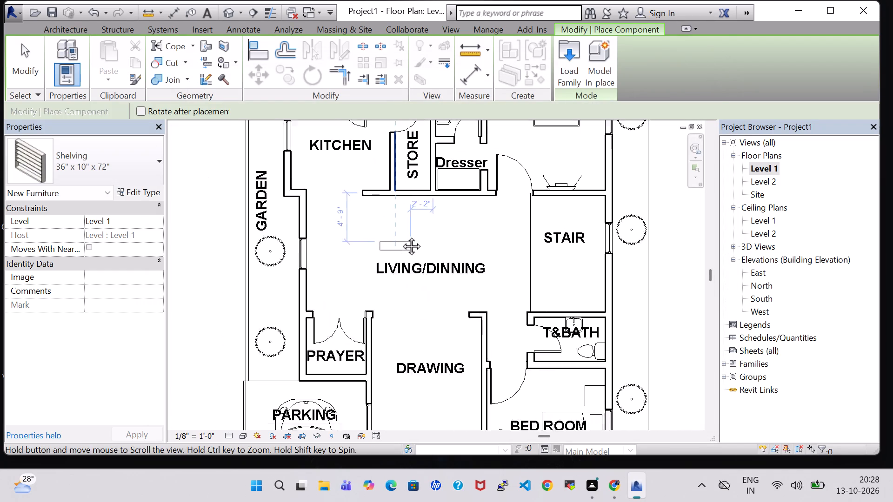
pyautogui.moveTo(401, 236); pyautogui.dragTo(404, 231, button='middle')
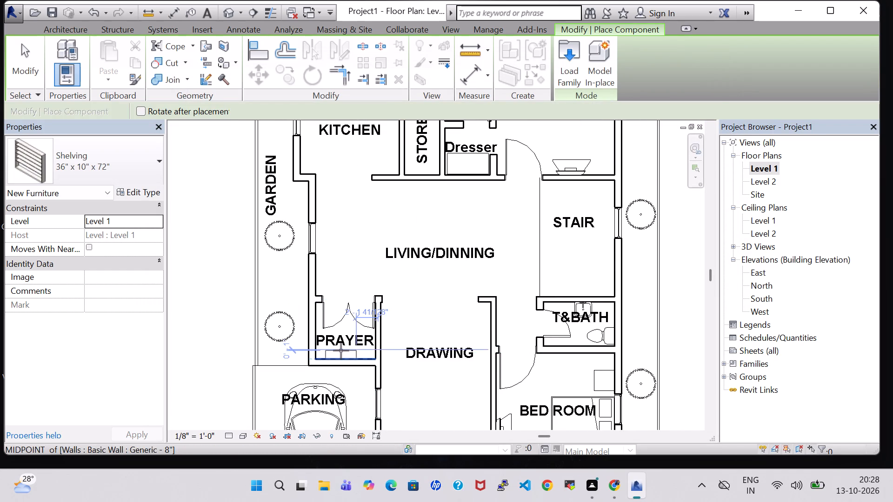
pyautogui.click(341, 350)
pyautogui.press('Escape')
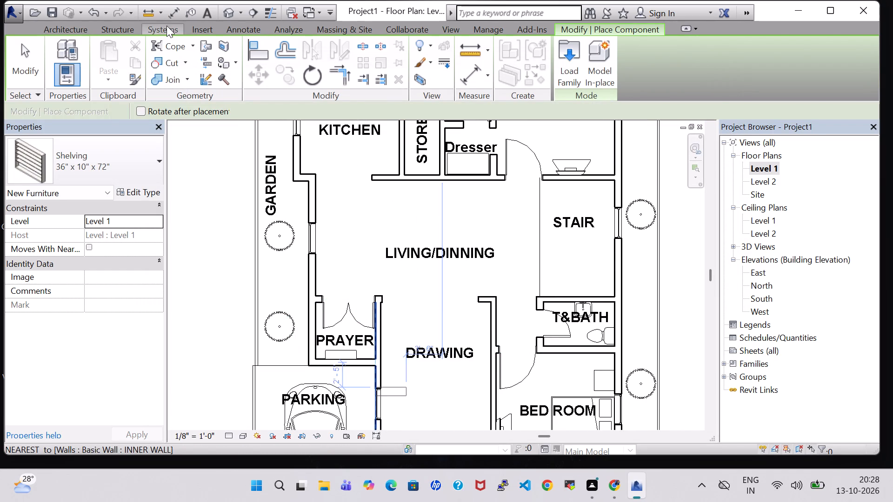
pyautogui.press('Escape')
pyautogui.click(226, 11)
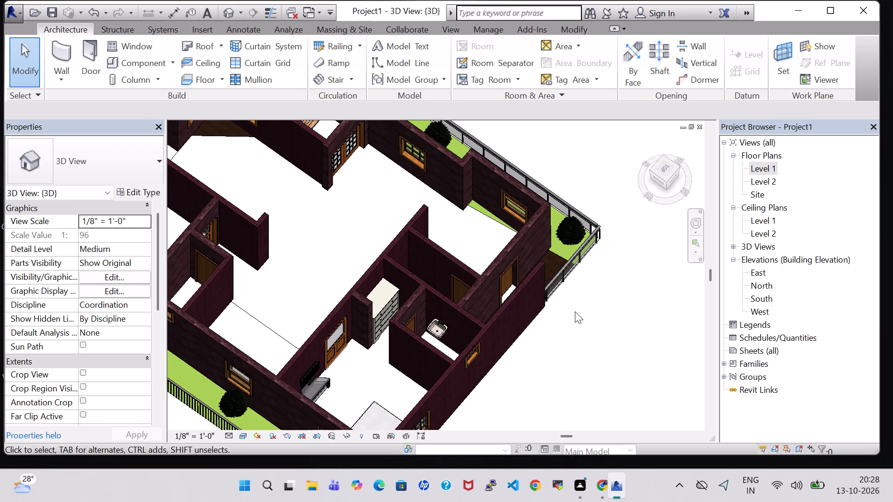
pyautogui.moveTo(326, 225); pyautogui.dragTo(379, 245, button='middle')
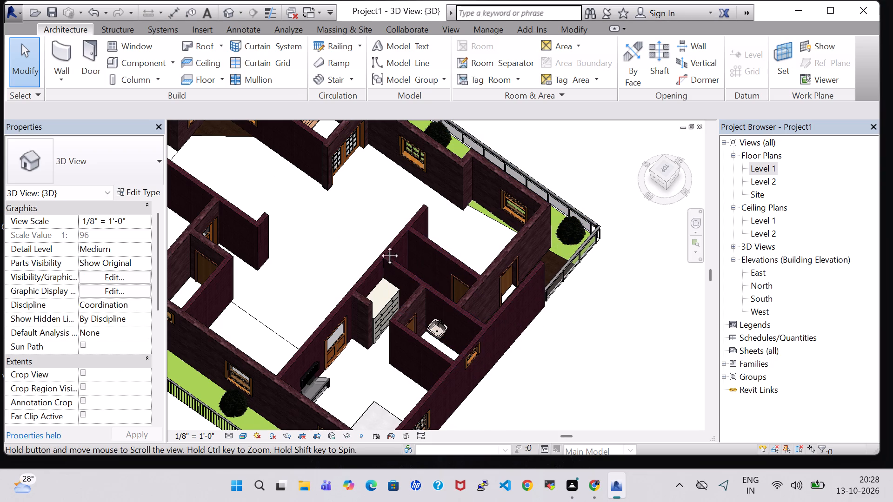
pyautogui.moveTo(379, 245); pyautogui.dragTo(493, 317, button='middle')
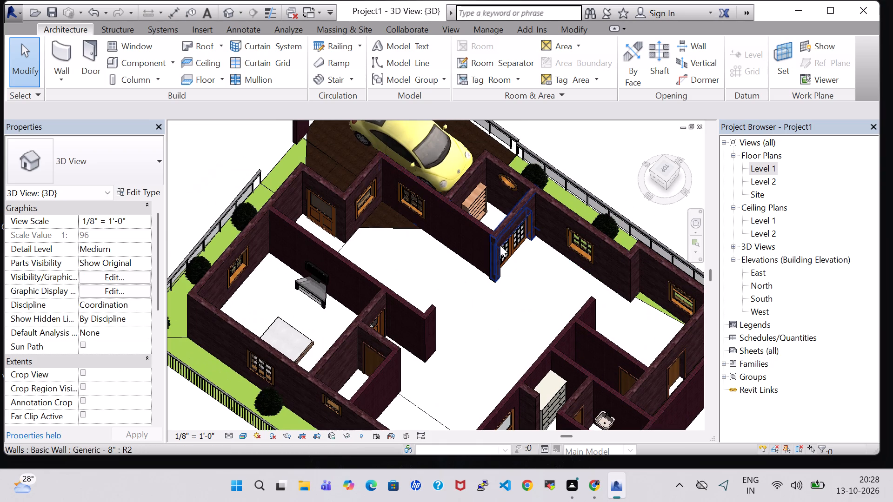
# Return to the Level 1 plan and load the Storage Pedestal family from the Furniture System library.
pyautogui.doubleClick(767, 165)
pyautogui.scroll(-2, 427, 280)
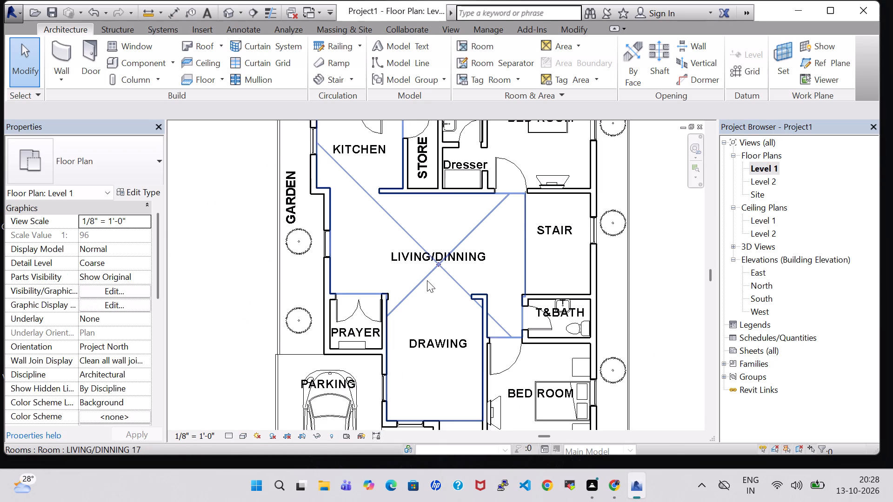
pyautogui.scroll(-1, 427, 280)
pyautogui.moveTo(630, 303); pyautogui.dragTo(595, 301, button='middle')
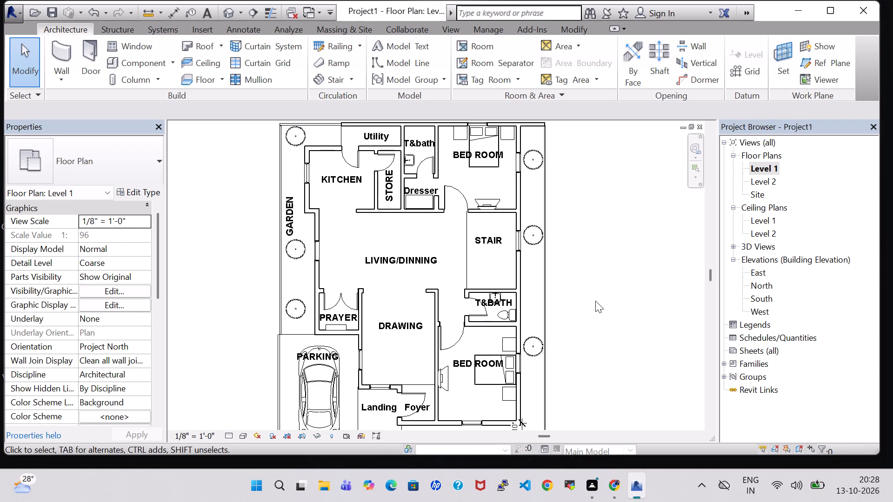
pyautogui.moveTo(595, 286); pyautogui.dragTo(580, 317, button='middle')
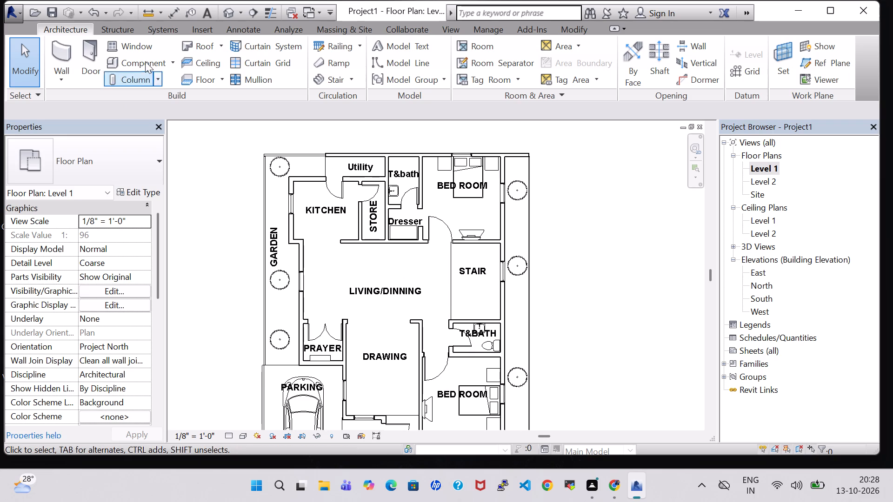
pyautogui.click(143, 58)
pyautogui.click(570, 64)
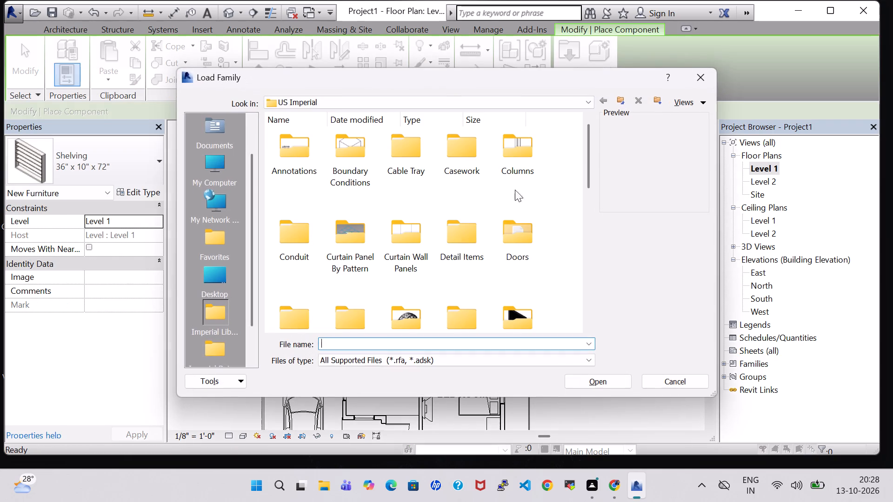
pyautogui.scroll(-1, 454, 254)
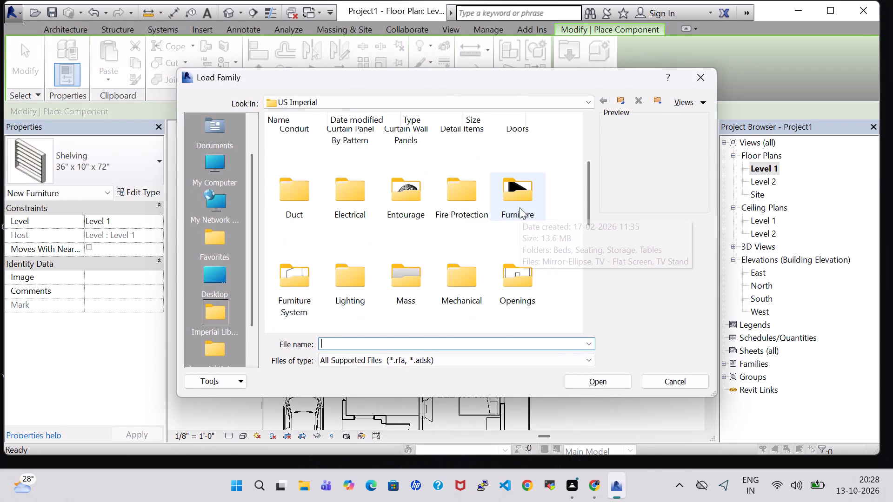
pyautogui.click(520, 207)
pyautogui.doubleClick(276, 284)
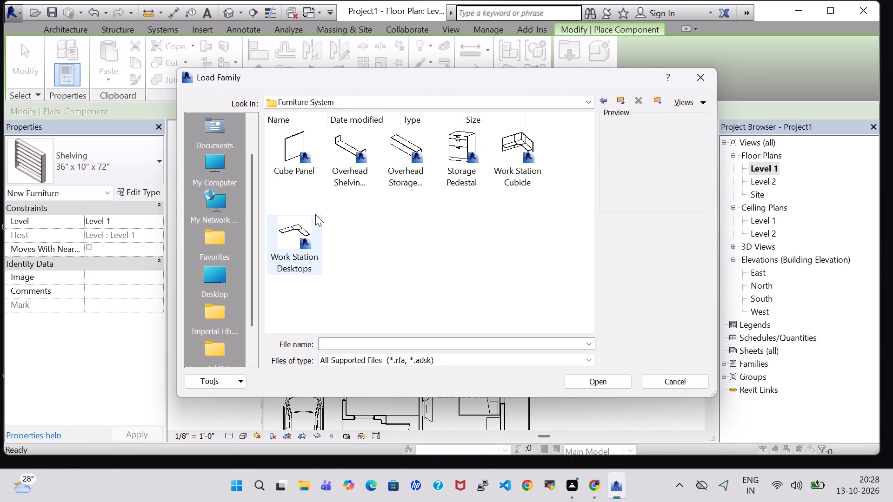
pyautogui.click(472, 165)
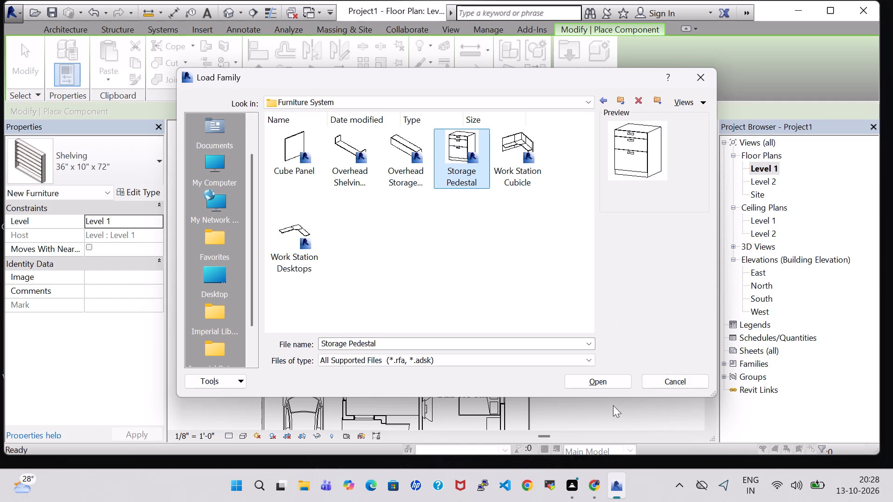
pyautogui.click(612, 386)
# Place a 20" x 36" x 36" storage pedestal in the STORE room against the living-side wall.
pyautogui.scroll(7, 401, 271)
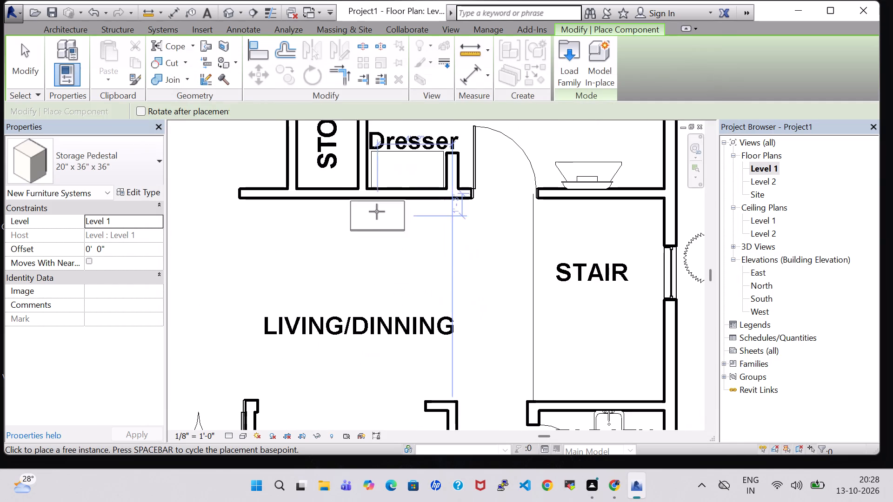
pyautogui.click(327, 172)
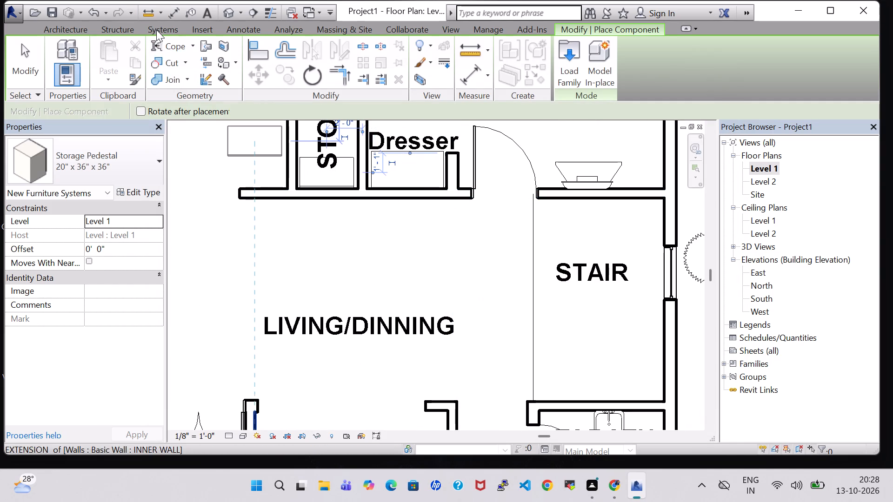
pyautogui.press('Escape')
pyautogui.press('Escape')
# In the 3D view, rotate the STORE room's storage pedestal 180° so its drawers face into the room.
pyautogui.click(223, 16)
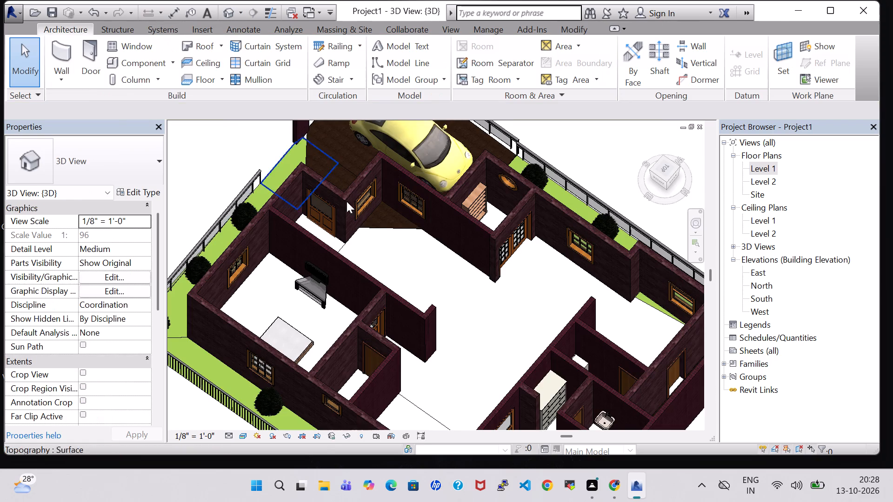
pyautogui.moveTo(509, 306); pyautogui.dragTo(445, 275, button='middle')
pyautogui.keyDown('shift'); pyautogui.moveTo(650, 383); pyautogui.dragTo(599, 391, button='middle'); pyautogui.keyUp('shift')
pyautogui.moveTo(534, 303); pyautogui.dragTo(505, 151, button='middle')
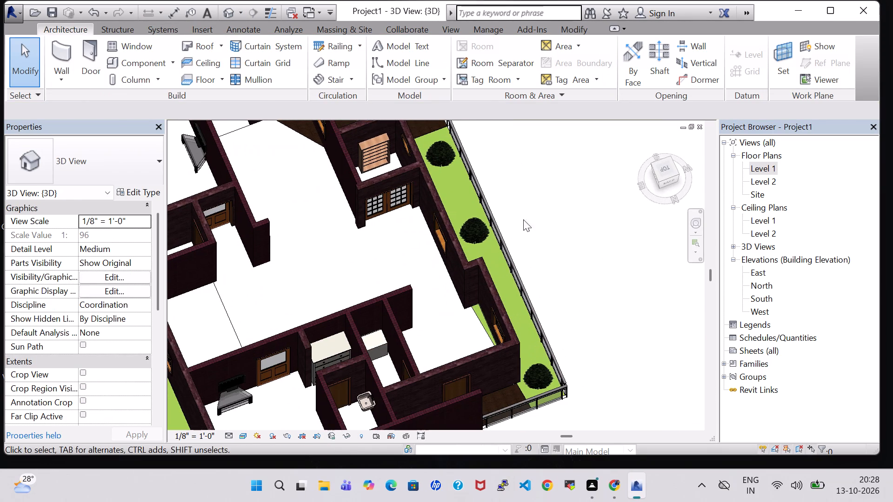
pyautogui.moveTo(557, 265); pyautogui.dragTo(538, 260, button='middle')
pyautogui.click(311, 384)
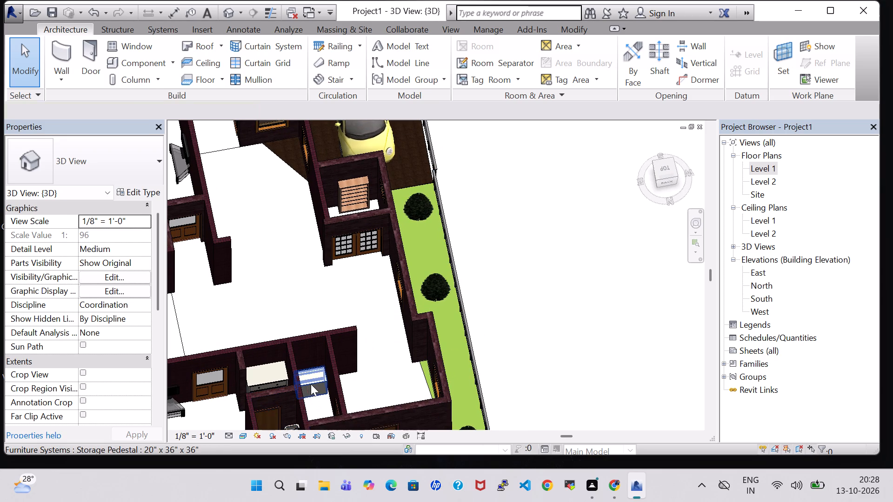
pyautogui.press('space')
pyautogui.press('space')
pyautogui.click(568, 316)
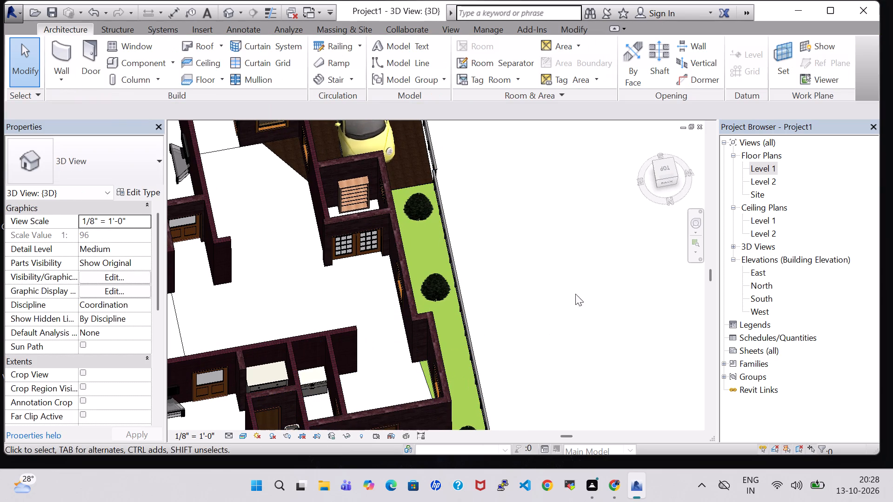
# Return to the Level 1 plan and load the Cabinet-File 4 Drawer family from the Furniture Storage library.
pyautogui.doubleClick(762, 167)
pyautogui.scroll(-2, 570, 231)
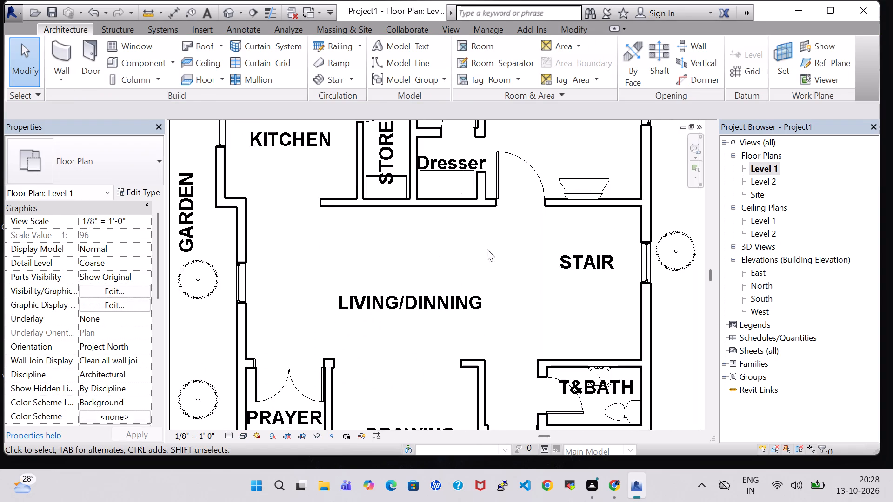
pyautogui.moveTo(482, 249); pyautogui.dragTo(494, 384, button='middle')
pyautogui.click(121, 67)
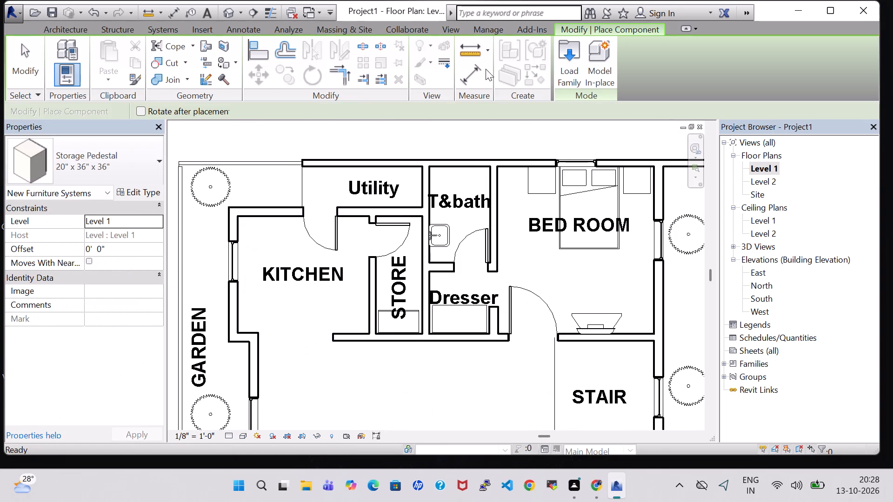
pyautogui.click(578, 49)
pyautogui.scroll(-1, 471, 221)
pyautogui.doubleClick(514, 193)
pyautogui.doubleClick(409, 135)
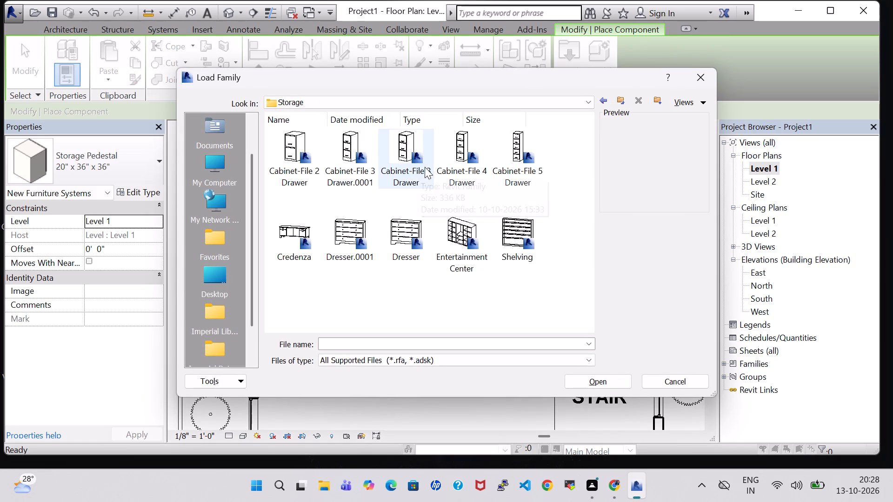
pyautogui.click(466, 149)
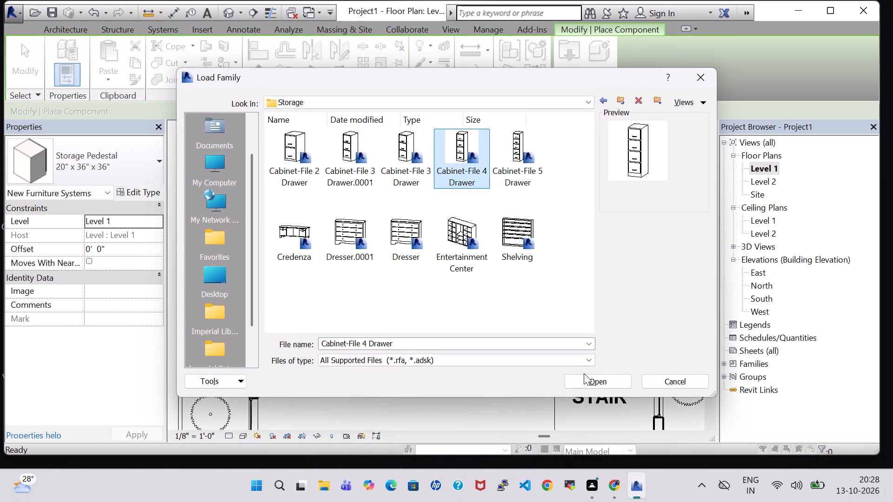
pyautogui.click(586, 379)
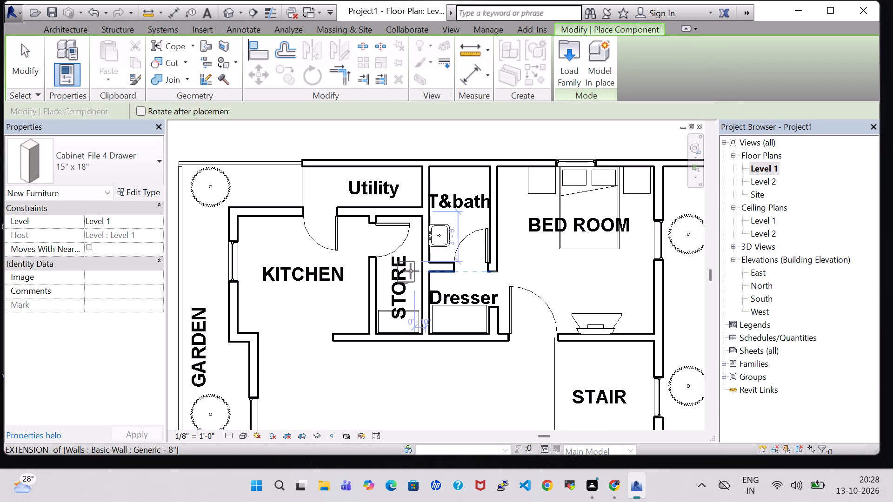
# Rotate and place a 15" x 18" four-drawer file cabinet in the STORE room against the wall shared with the Dresser.
pyautogui.press('space')
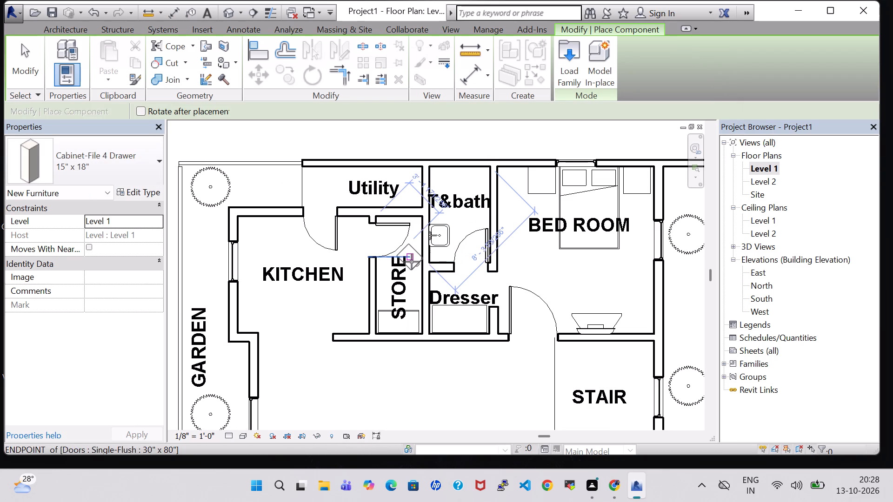
pyautogui.press('space')
pyautogui.press('space')
pyautogui.press('space')
pyautogui.press('space')
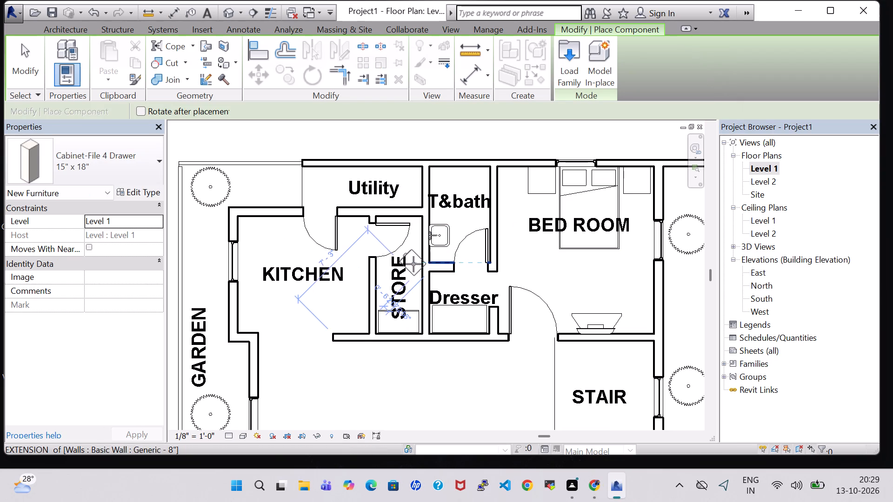
pyautogui.press('space')
pyautogui.click(413, 264)
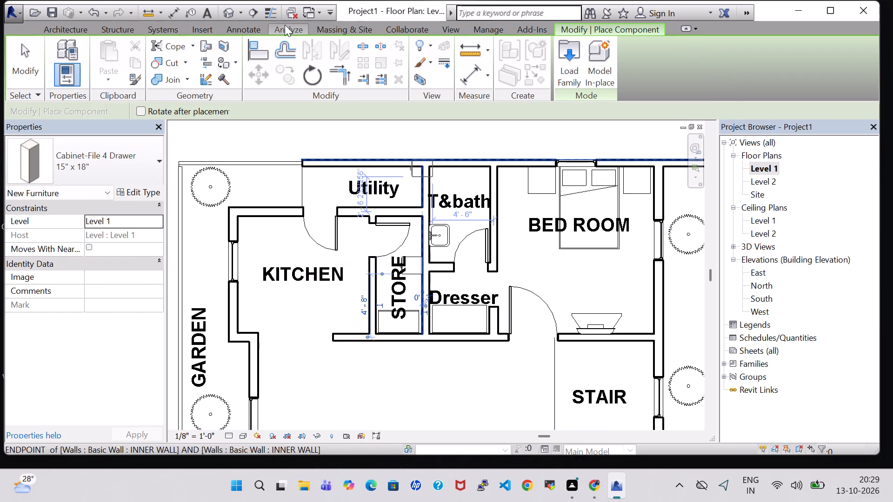
# Examine the file cabinet's placement, the furnished rooms and the house exterior in the 3D view.
pyautogui.click(228, 11)
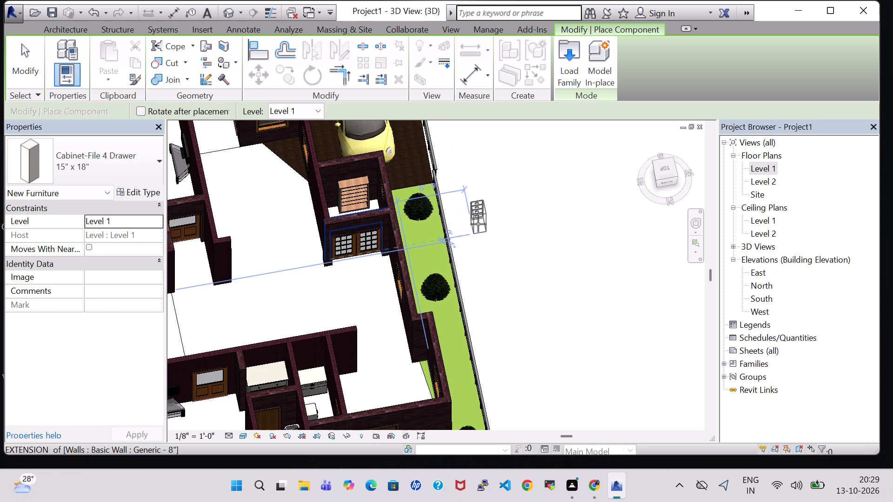
pyautogui.press('Escape')
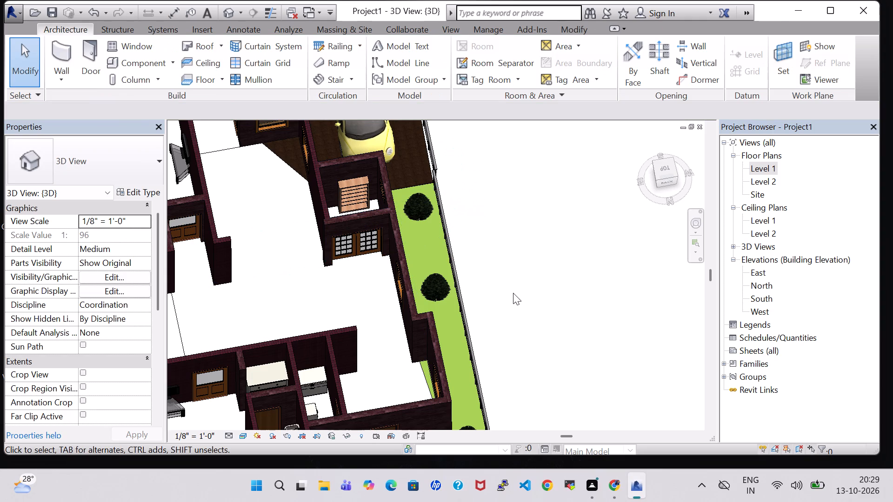
pyautogui.moveTo(513, 294); pyautogui.dragTo(507, 246, button='middle')
pyautogui.keyDown('shift'); pyautogui.moveTo(545, 252); pyautogui.dragTo(528, 258, button='middle'); pyautogui.keyUp('shift')
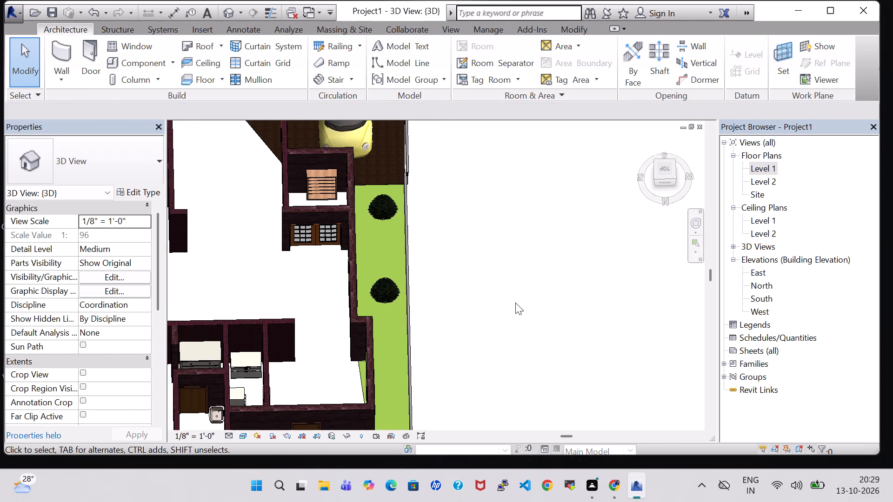
pyautogui.keyDown('shift'); pyautogui.moveTo(450, 340); pyautogui.dragTo(393, 302, button='middle'); pyautogui.keyUp('shift')
pyautogui.moveTo(307, 366); pyautogui.dragTo(327, 317, button='middle')
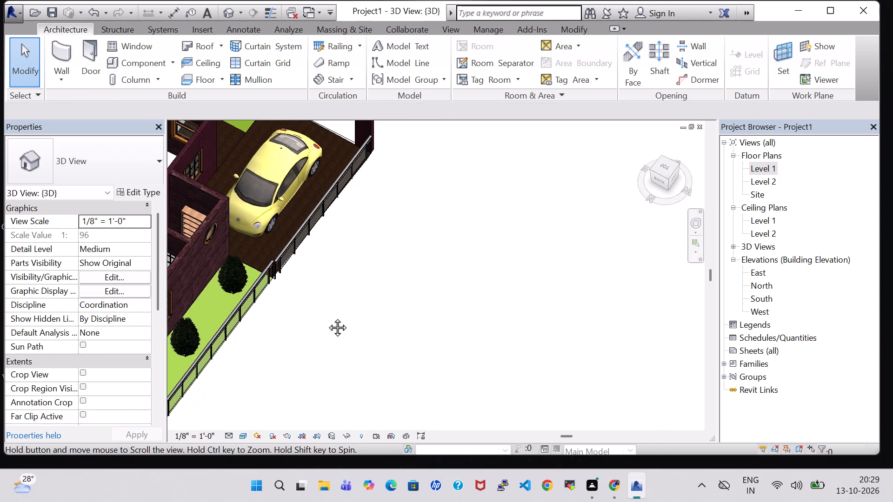
pyautogui.moveTo(327, 317); pyautogui.dragTo(472, 271, button='middle')
pyautogui.keyDown('shift'); pyautogui.moveTo(444, 343); pyautogui.dragTo(400, 332, button='middle'); pyautogui.keyUp('shift')
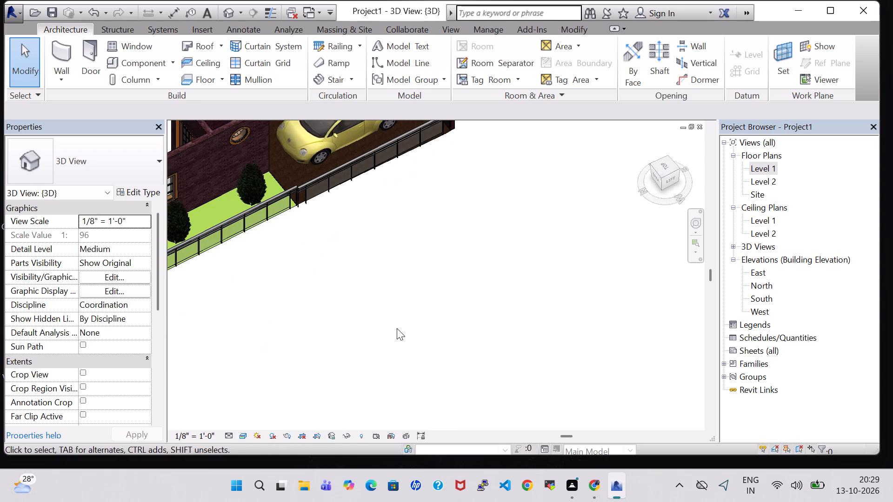
pyautogui.moveTo(304, 279); pyautogui.dragTo(618, 371, button='middle')
pyautogui.keyDown('shift'); pyautogui.moveTo(388, 189); pyautogui.dragTo(394, 191, button='middle'); pyautogui.keyUp('shift')
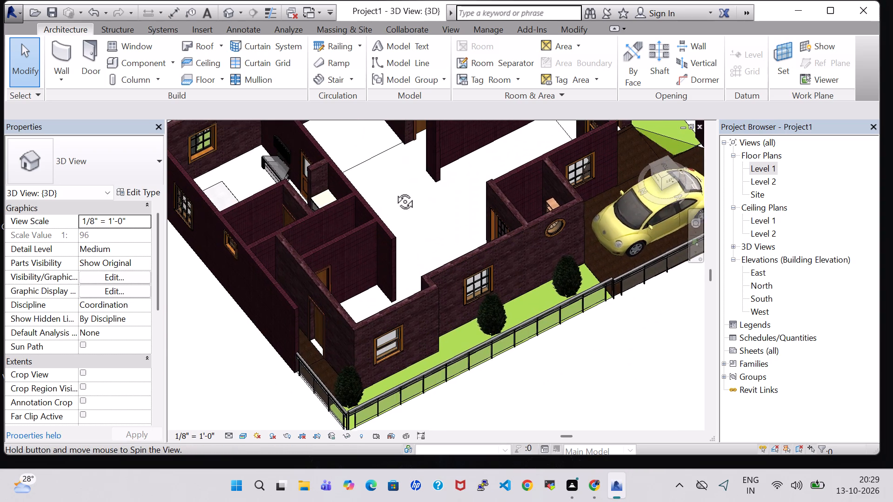
pyautogui.keyDown('shift'); pyautogui.moveTo(394, 191); pyautogui.dragTo(416, 256, button='middle'); pyautogui.keyUp('shift')
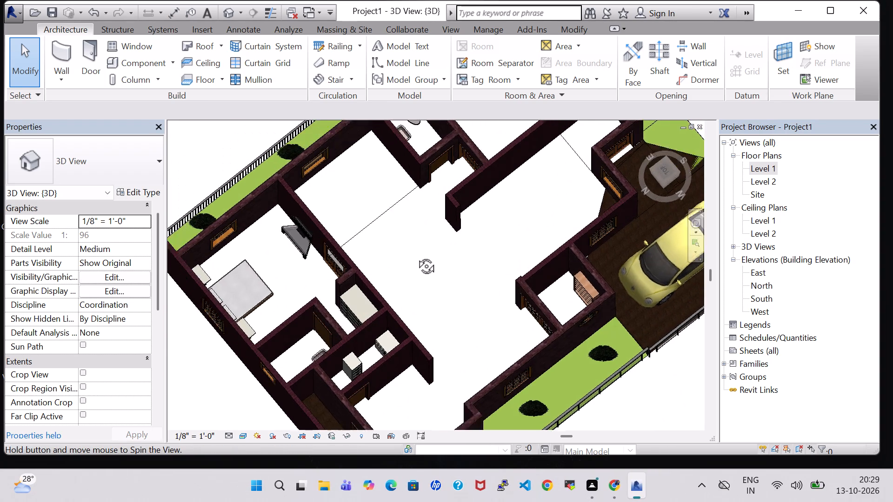
pyautogui.keyDown('shift'); pyautogui.moveTo(416, 256); pyautogui.dragTo(528, 236, button='middle'); pyautogui.keyUp('shift')
pyautogui.moveTo(458, 211); pyautogui.dragTo(279, 294, button='middle')
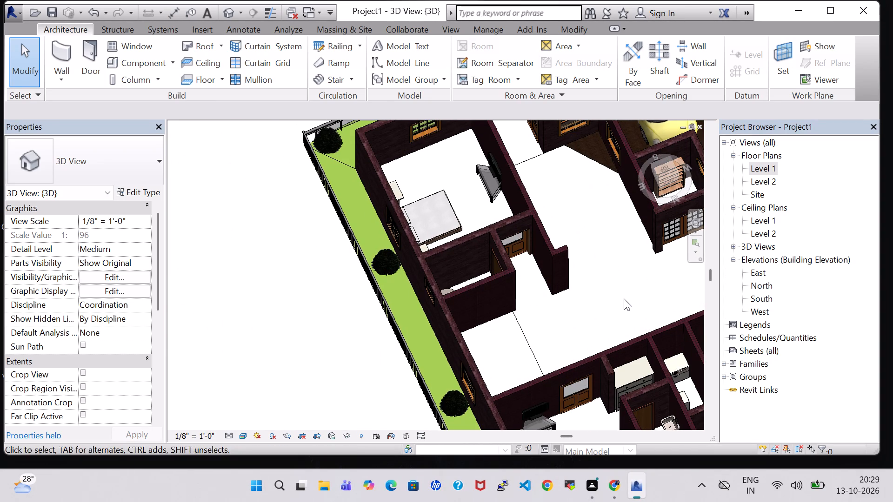
pyautogui.moveTo(622, 298); pyautogui.dragTo(647, 227, button='middle')
pyautogui.moveTo(314, 328); pyautogui.dragTo(509, 379, button='middle')
pyautogui.moveTo(483, 259); pyautogui.dragTo(252, 288, button='middle')
pyautogui.moveTo(339, 337); pyautogui.dragTo(440, 343, button='middle')
pyautogui.keyDown('shift'); pyautogui.moveTo(350, 330); pyautogui.dragTo(435, 342, button='middle'); pyautogui.keyUp('shift')
pyautogui.moveTo(376, 277); pyautogui.dragTo(517, 408, button='middle')
pyautogui.keyDown('shift'); pyautogui.moveTo(509, 386); pyautogui.dragTo(557, 291, button='middle'); pyautogui.keyUp('shift')
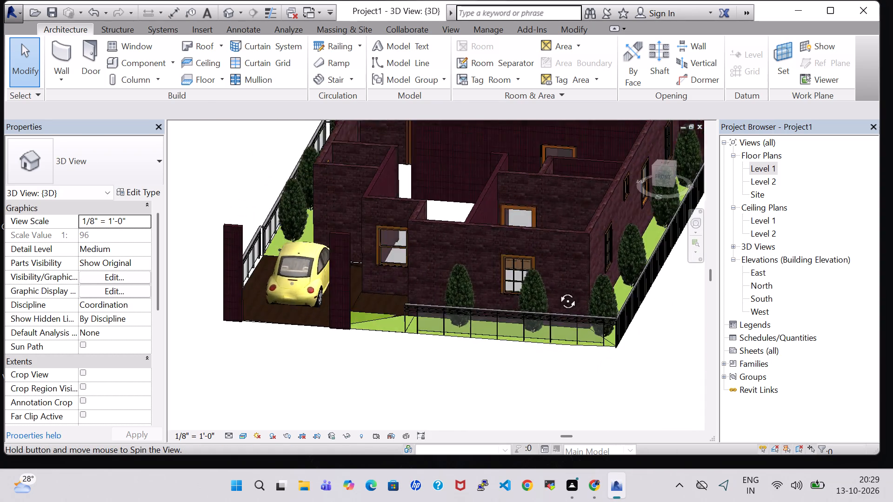
pyautogui.keyDown('shift'); pyautogui.moveTo(557, 291); pyautogui.dragTo(568, 269, button='middle'); pyautogui.keyUp('shift')
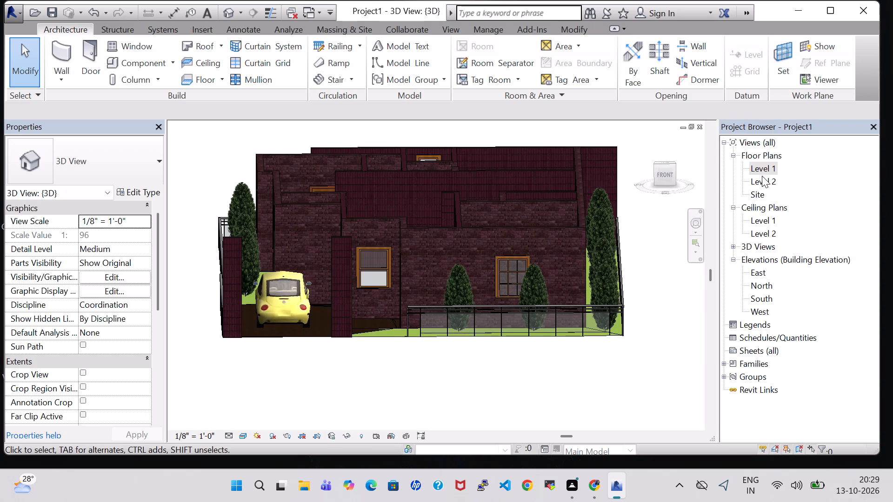
# Return to the Level 1 plan and load the Toilet-Domestic-3D family from the Water Closets folder of the Plumbing library.
pyautogui.doubleClick(759, 170)
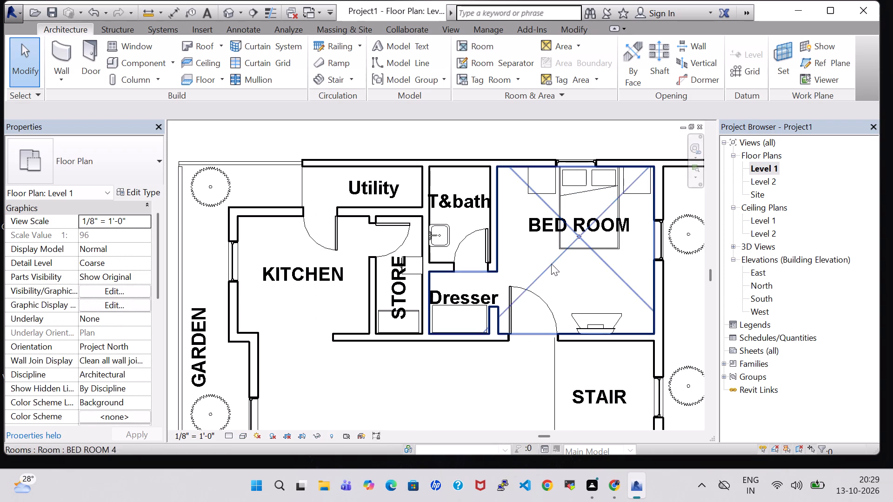
pyautogui.click(133, 61)
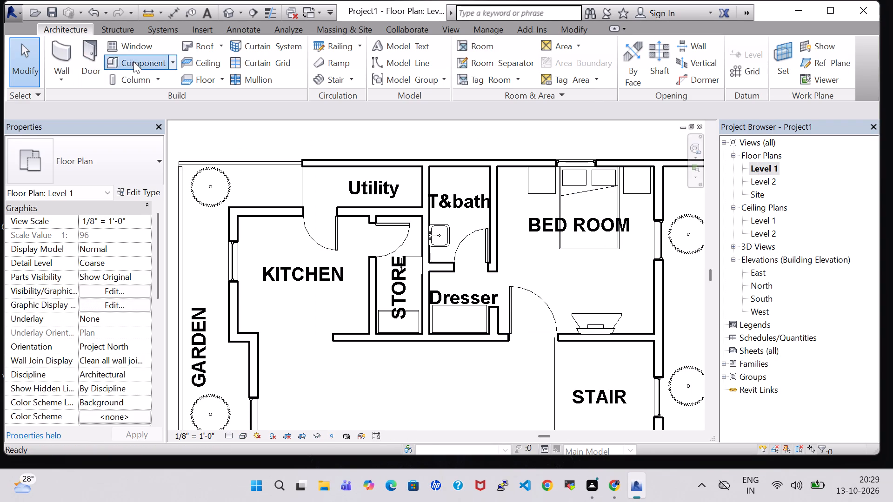
pyautogui.click(571, 64)
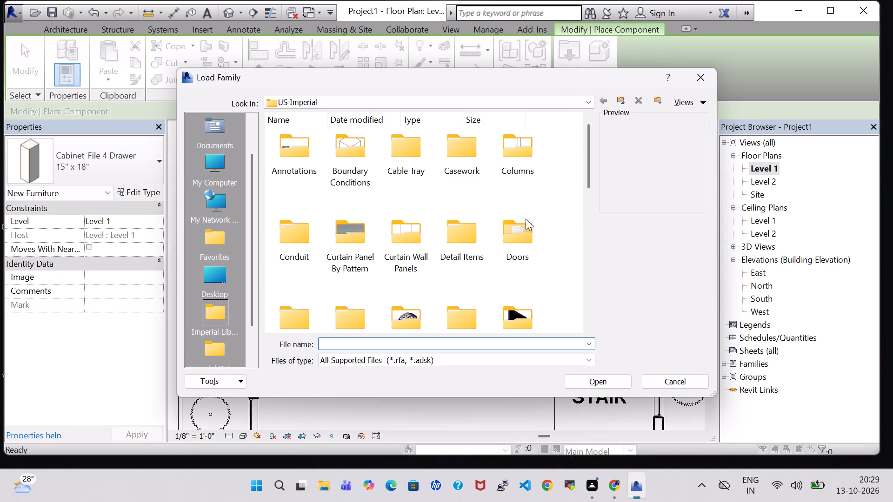
pyautogui.scroll(-1, 518, 244)
pyautogui.scroll(-2, 518, 201)
pyautogui.scroll(-1, 425, 223)
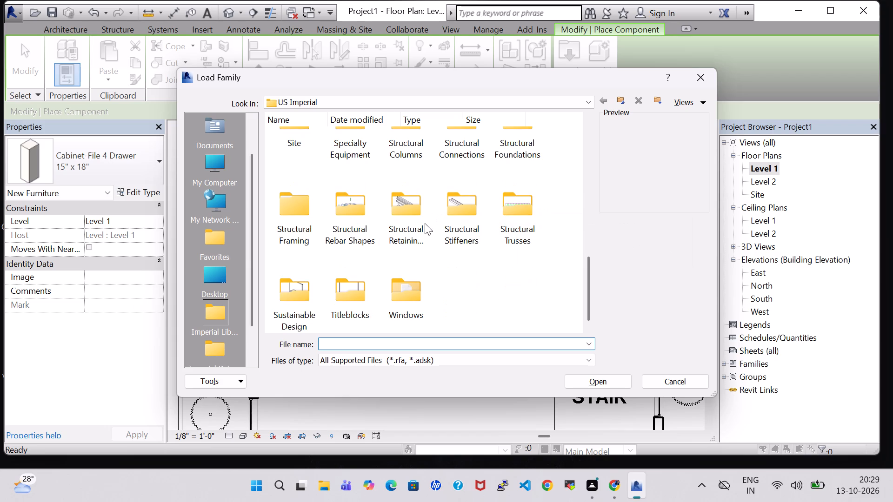
pyautogui.scroll(1, 416, 185)
pyautogui.doubleClick(414, 170)
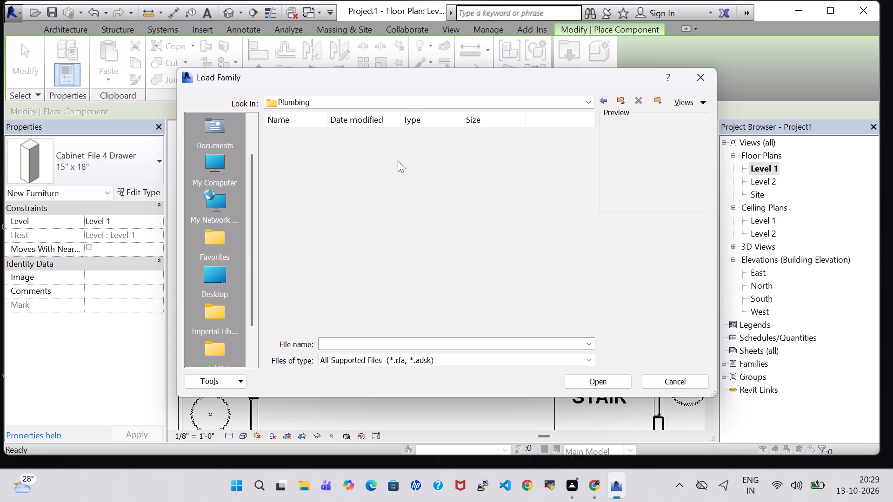
pyautogui.doubleClick(300, 159)
pyautogui.doubleClick(358, 165)
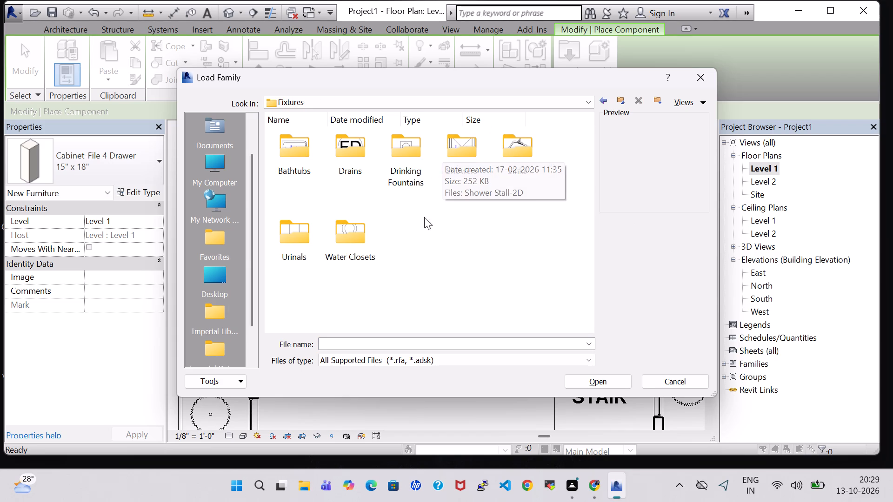
pyautogui.doubleClick(366, 229)
pyautogui.click(440, 159)
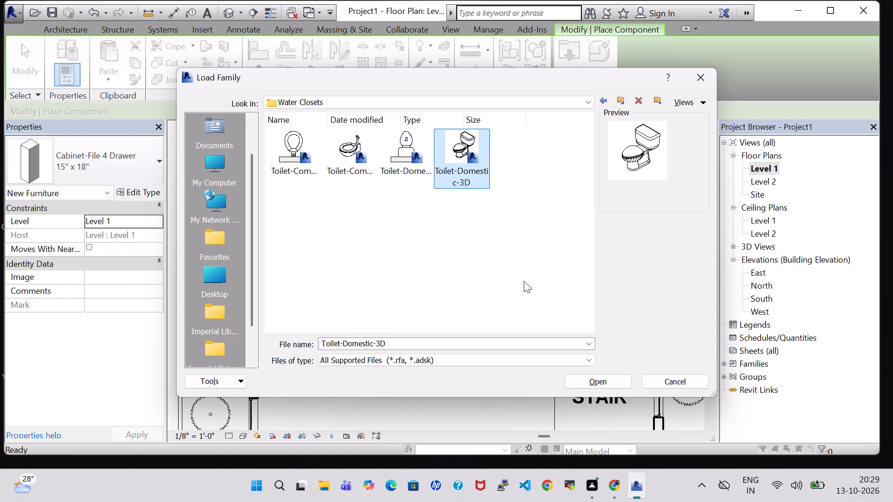
pyautogui.click(605, 380)
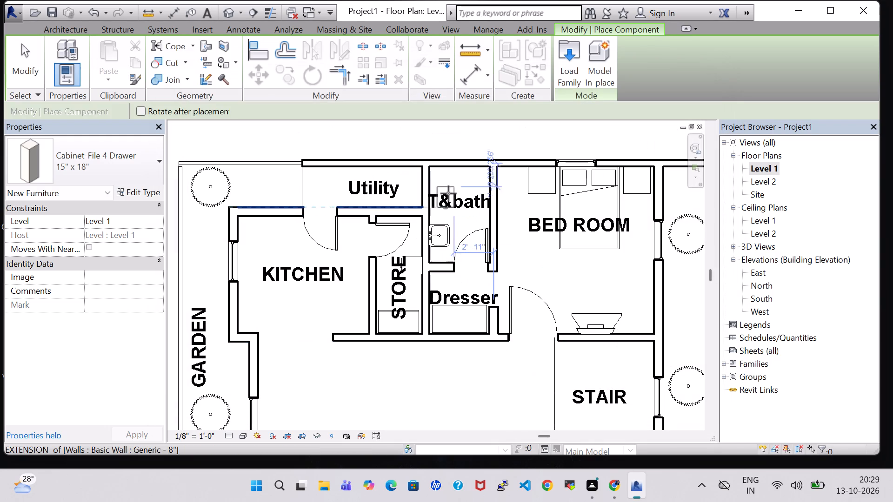
# Place a Toilet-Domestic-3D in the T&bath beside the Dresser, against the exterior wall near the BED ROOM wall.
pyautogui.press('Escape')
pyautogui.click(90, 164)
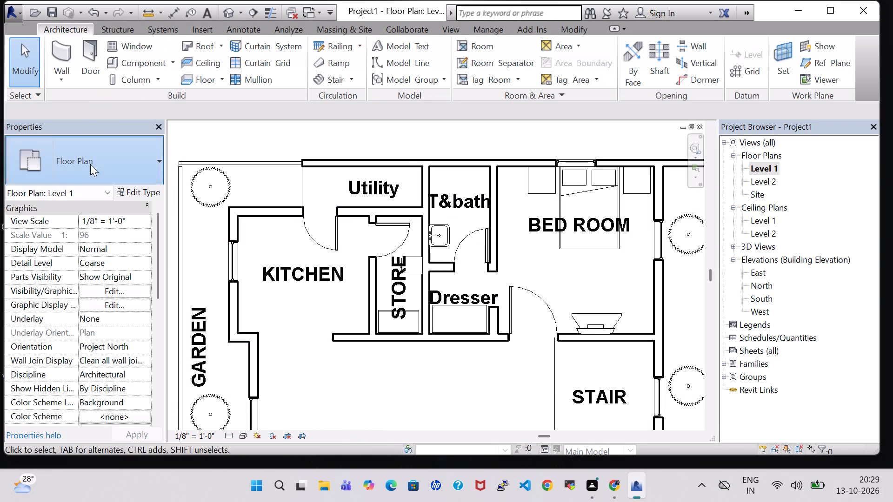
pyautogui.click(149, 64)
pyautogui.click(131, 164)
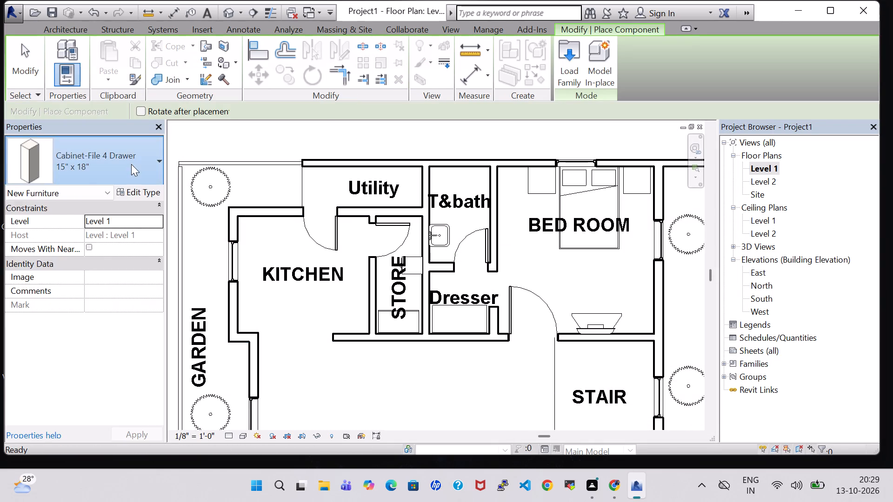
pyautogui.scroll(-5, 91, 258)
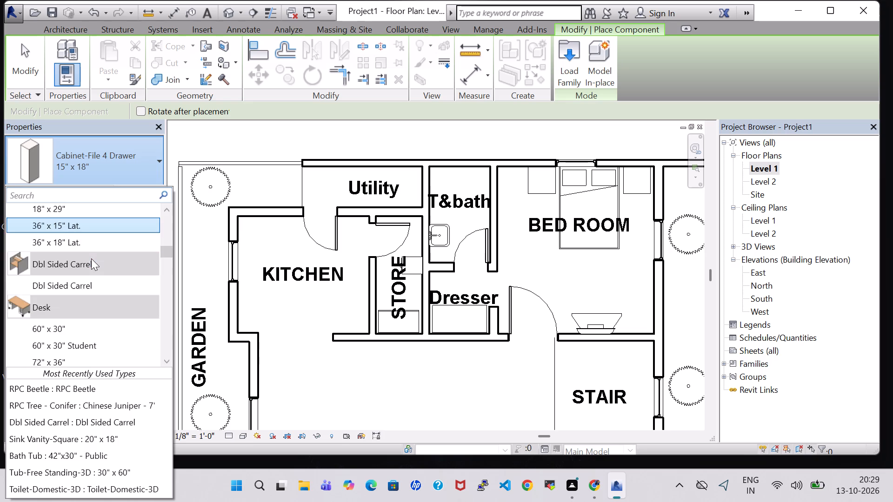
pyautogui.scroll(-13, 91, 258)
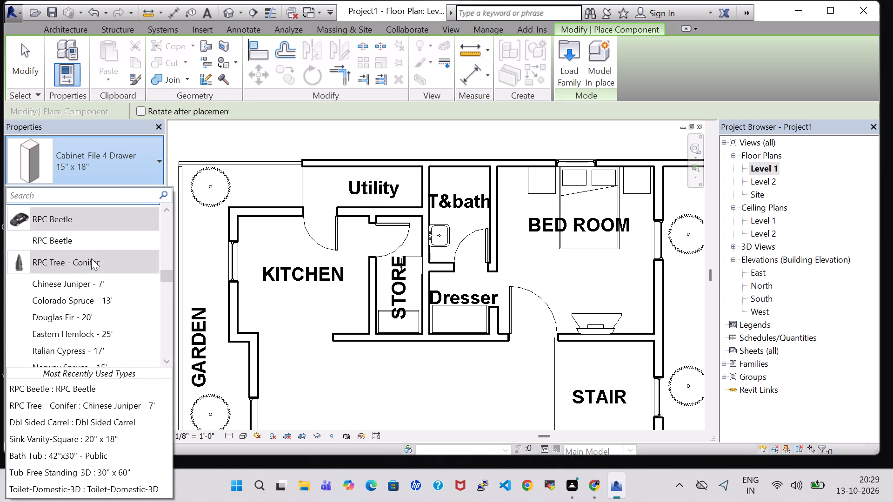
pyautogui.scroll(-15, 91, 258)
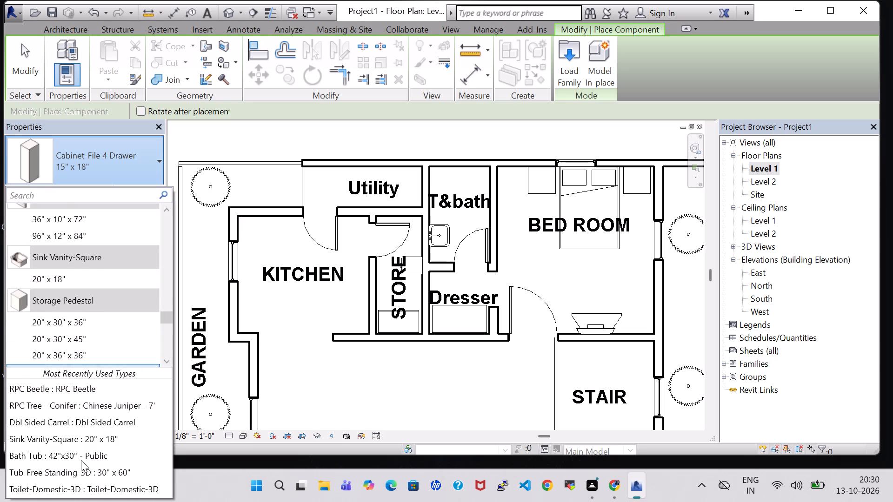
pyautogui.click(84, 492)
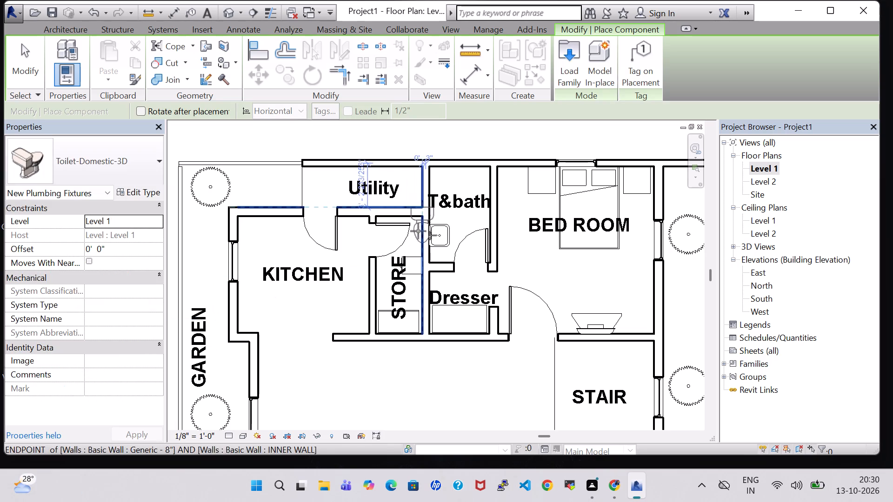
pyautogui.scroll(3, 431, 228)
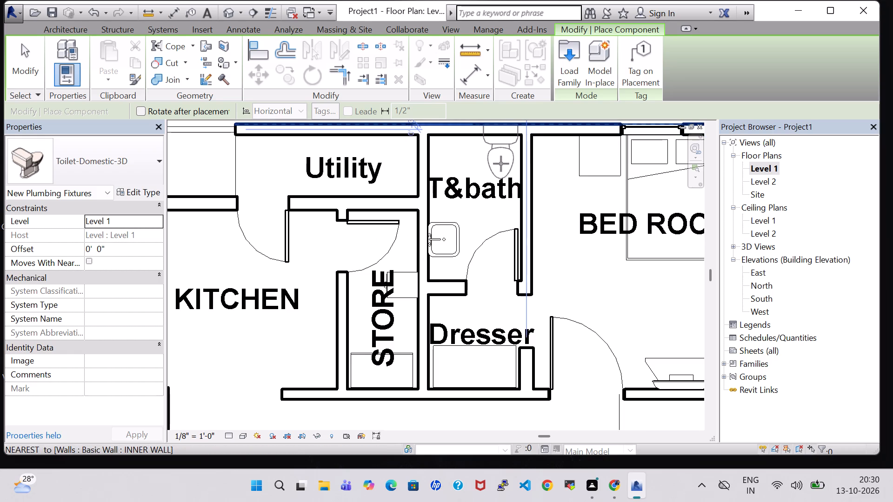
pyautogui.click(497, 173)
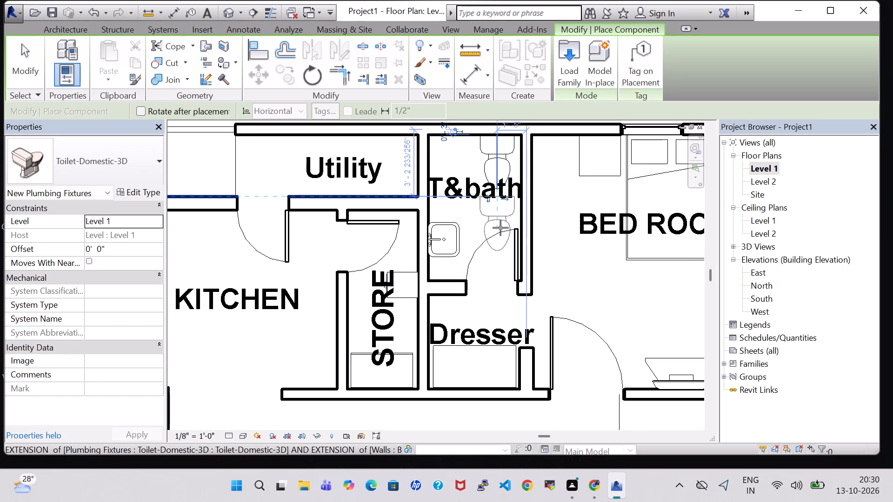
pyautogui.press('Escape')
pyautogui.press('Escape')
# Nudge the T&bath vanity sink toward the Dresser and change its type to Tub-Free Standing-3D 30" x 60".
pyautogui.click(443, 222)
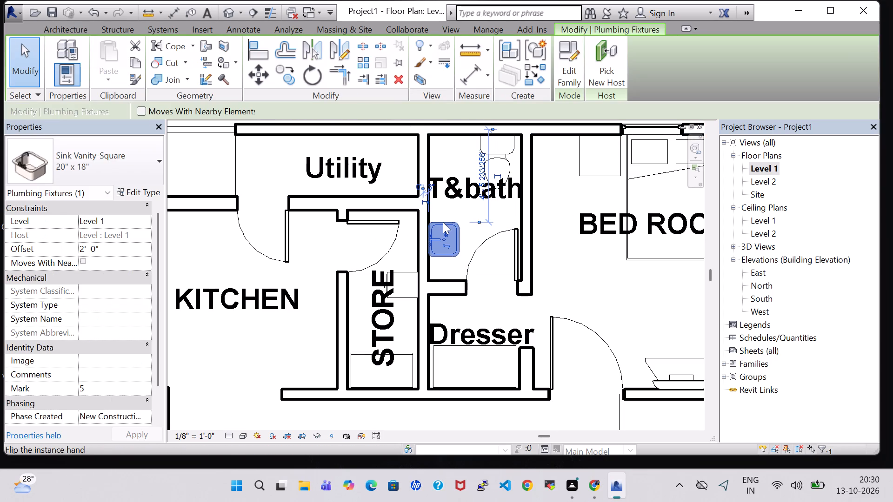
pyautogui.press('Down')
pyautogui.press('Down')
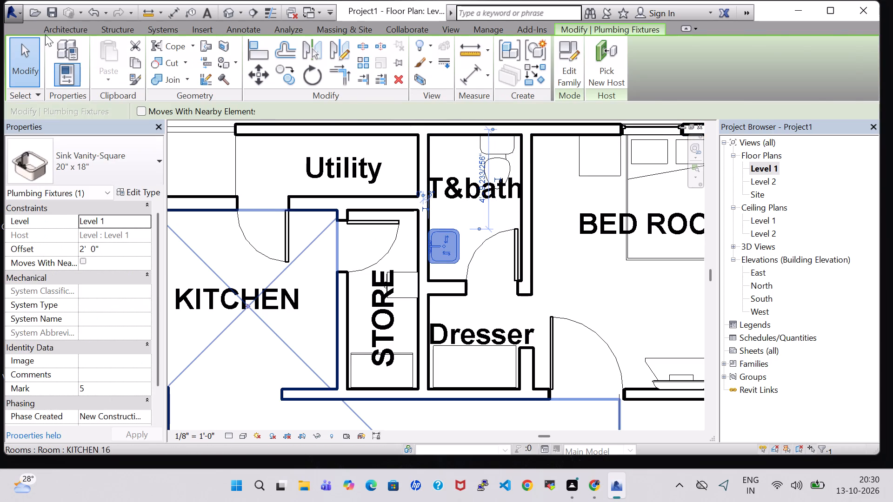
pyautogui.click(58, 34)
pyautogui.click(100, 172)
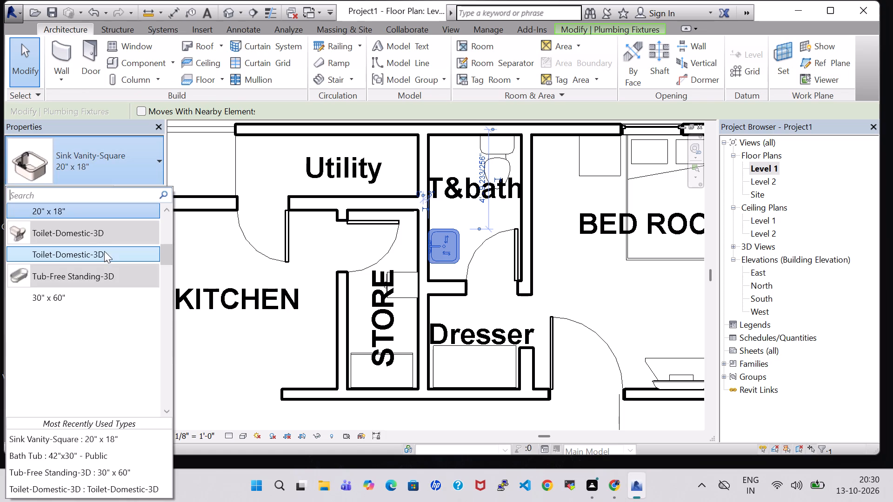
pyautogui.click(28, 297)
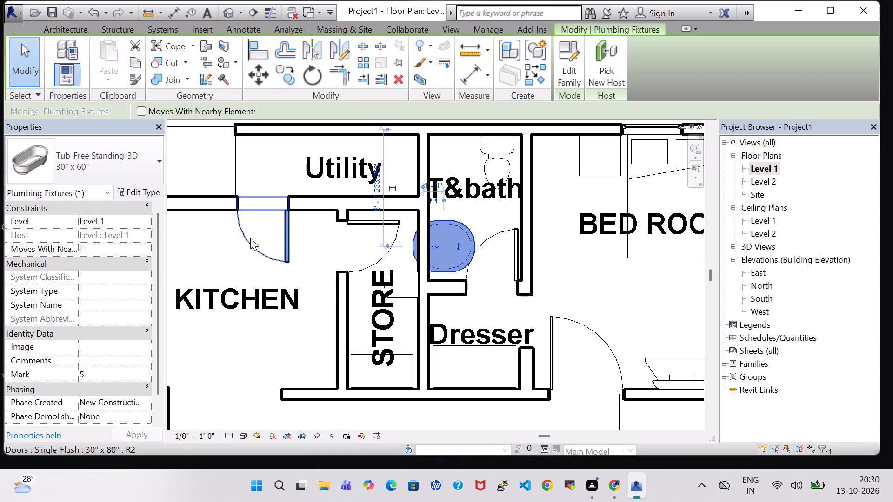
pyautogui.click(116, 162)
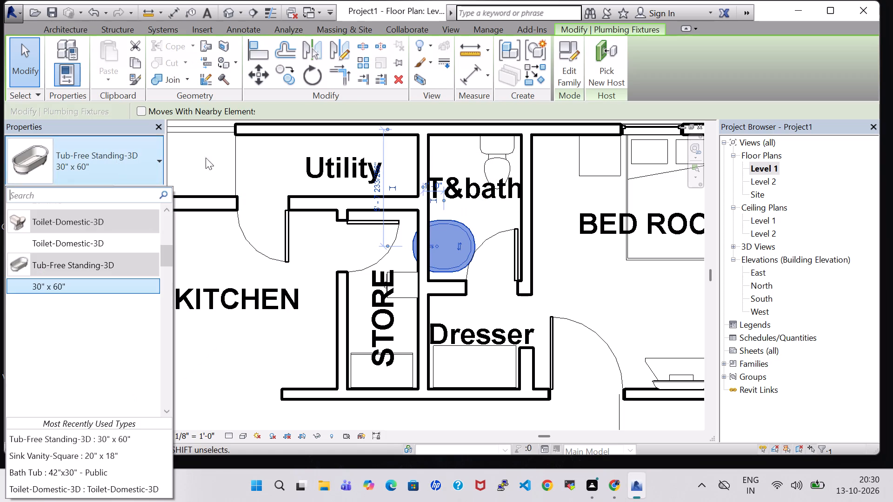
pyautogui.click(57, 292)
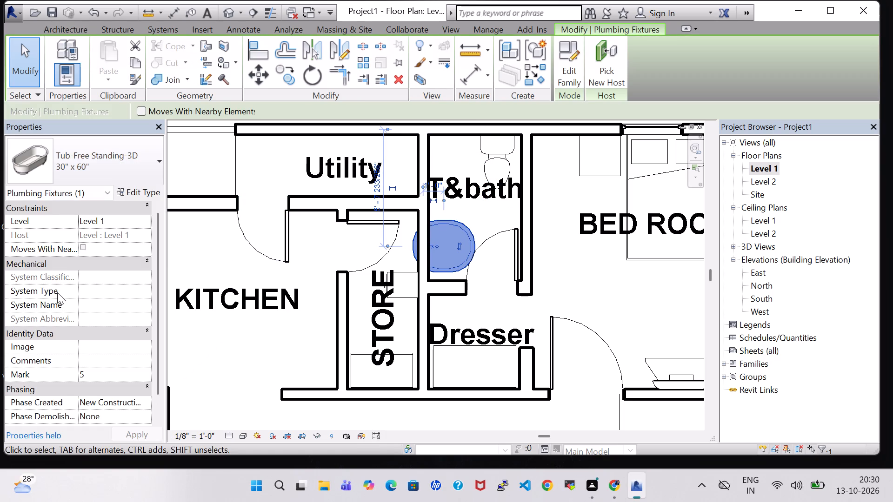
# Place a Tub-Free Standing-3D 30" x 60" in the same T&bath, against the exterior wall beside the toilet.
pyautogui.click(59, 34)
pyautogui.click(140, 55)
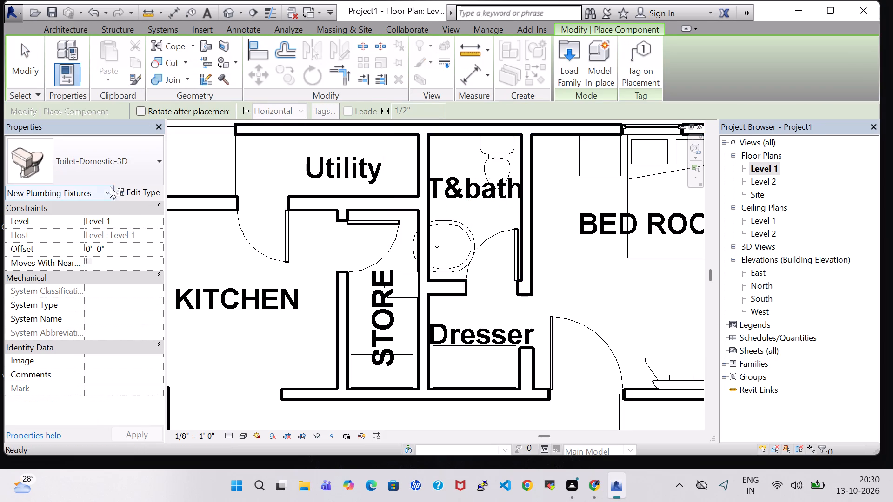
pyautogui.click(110, 162)
pyautogui.scroll(-1, 63, 309)
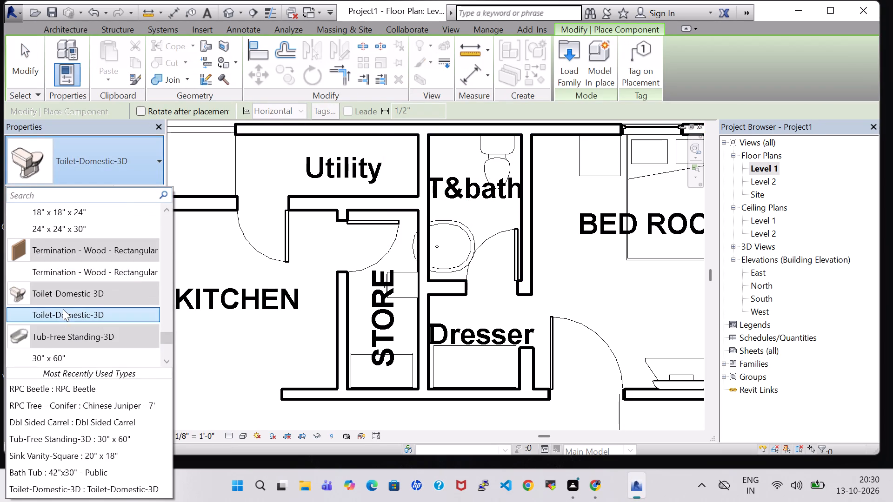
pyautogui.click(67, 357)
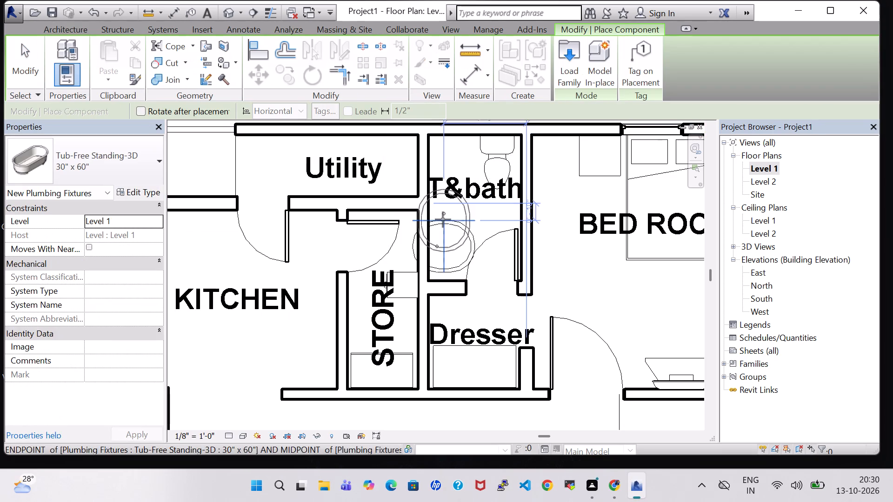
pyautogui.scroll(1, 456, 170)
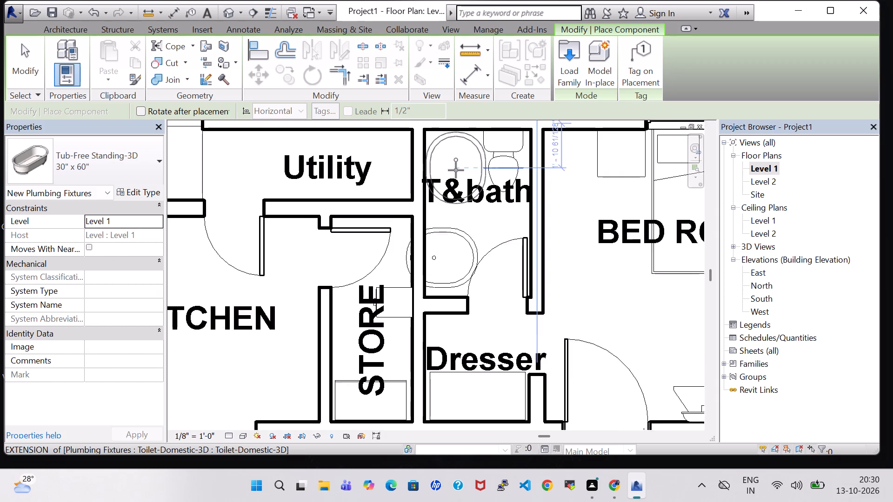
pyautogui.scroll(2, 456, 170)
pyautogui.moveTo(453, 166); pyautogui.dragTo(452, 177, button='middle')
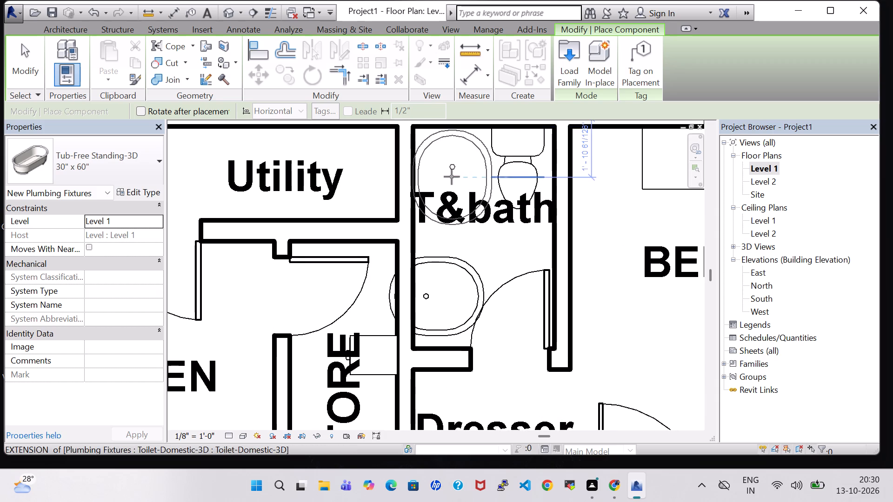
pyautogui.click(452, 176)
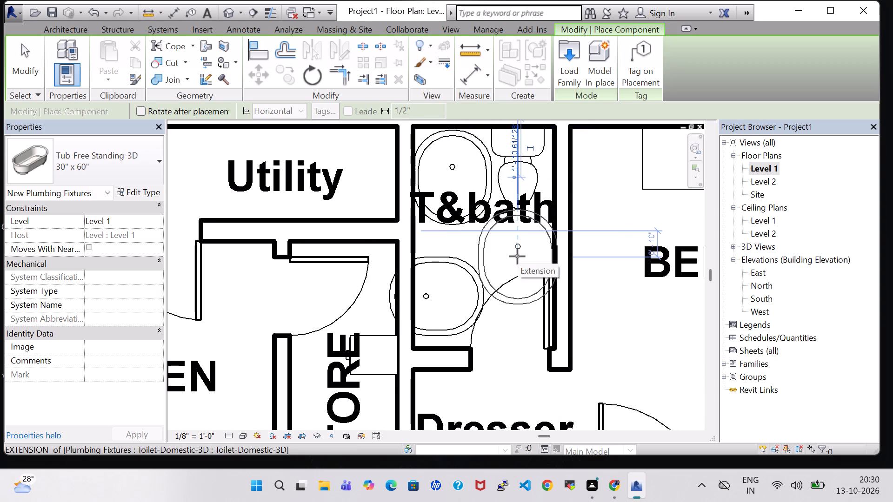
pyautogui.press('Escape')
pyautogui.press('Escape')
# Delete the tub that overlaps the wall between the T&bath and the STORE.
pyautogui.click(457, 257)
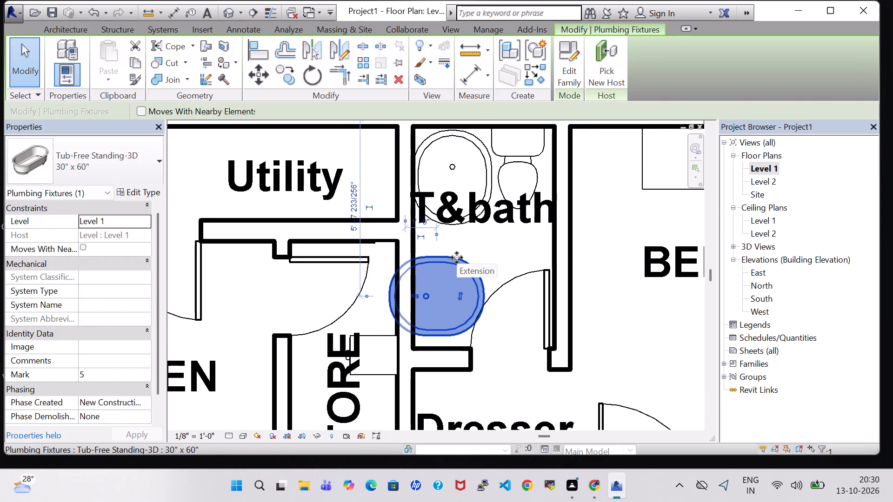
pyautogui.press('Delete')
pyautogui.press('Right')
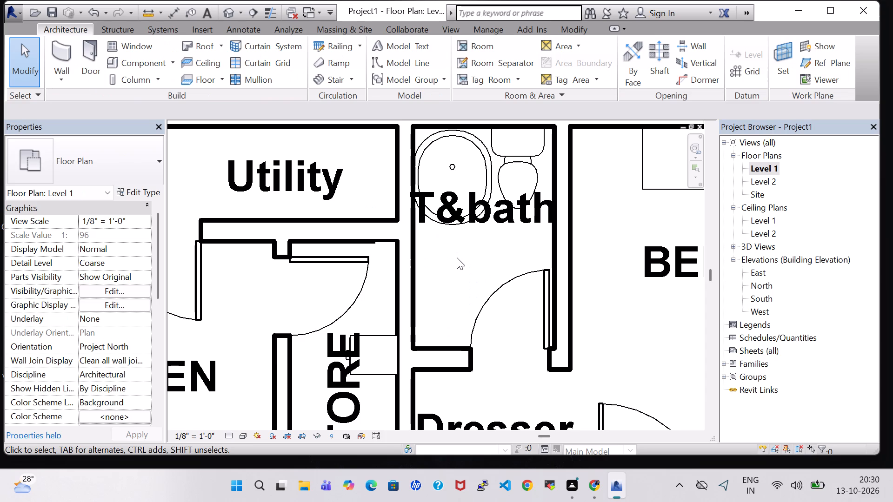
pyautogui.press('Right')
# Nudge the remaining 30" x 60" tub slightly away from the Utility wall toward the toilet.
pyautogui.click(487, 150)
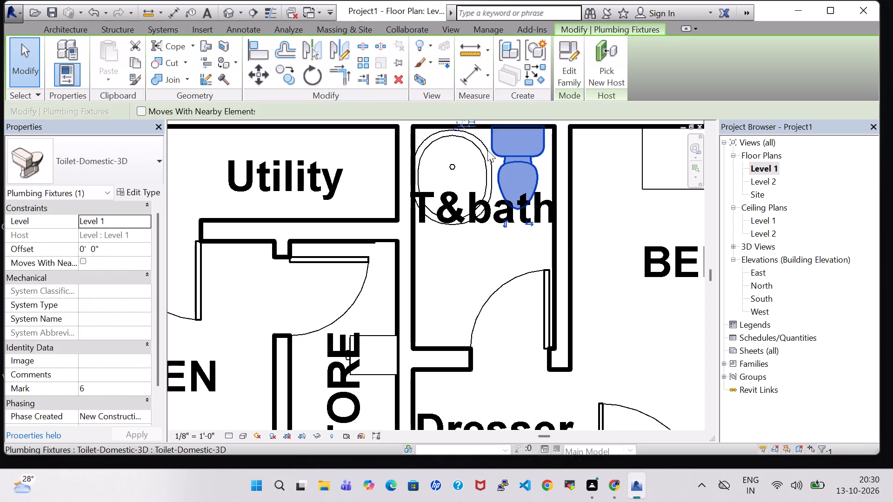
pyautogui.click(486, 151)
pyautogui.press('Right')
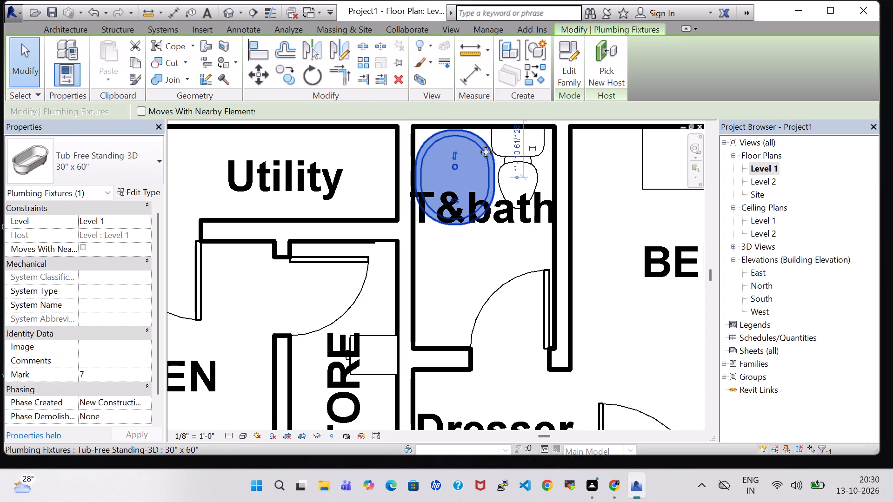
pyautogui.press('Right')
pyautogui.press('Left')
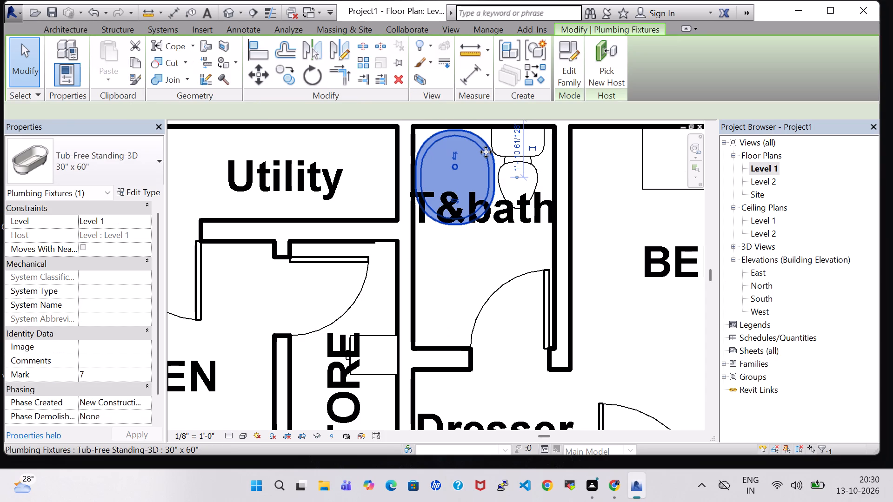
pyautogui.click(662, 332)
# Nudge the toilet beside the tub slightly toward the BED ROOM wall.
pyautogui.scroll(-2, 662, 332)
pyautogui.moveTo(660, 333); pyautogui.dragTo(602, 310, button='middle')
pyautogui.scroll(-2, 602, 310)
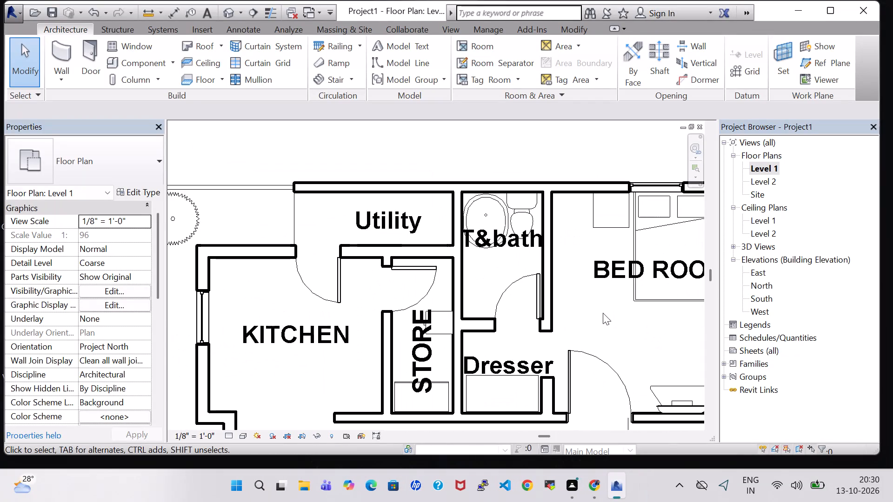
pyautogui.moveTo(603, 313); pyautogui.dragTo(435, 176, button='middle')
pyautogui.scroll(-4, 435, 176)
pyautogui.moveTo(602, 222); pyautogui.dragTo(606, 280, button='middle')
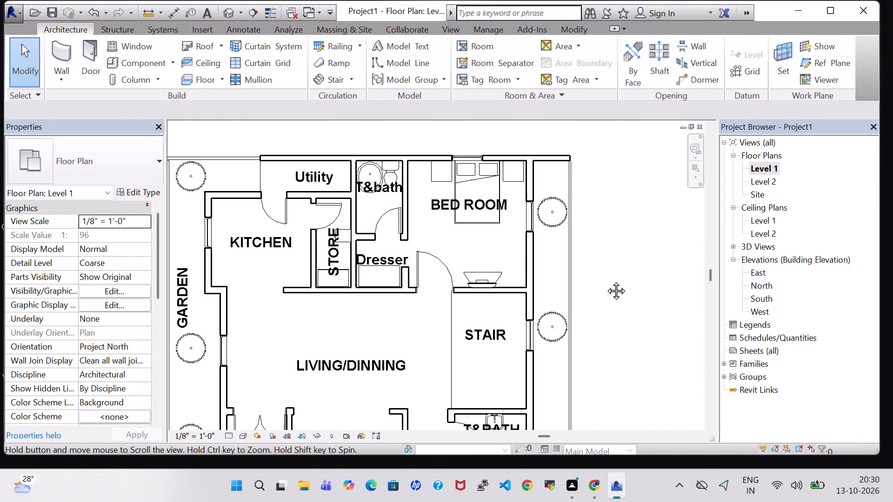
pyautogui.moveTo(606, 280); pyautogui.dragTo(608, 286, button='middle')
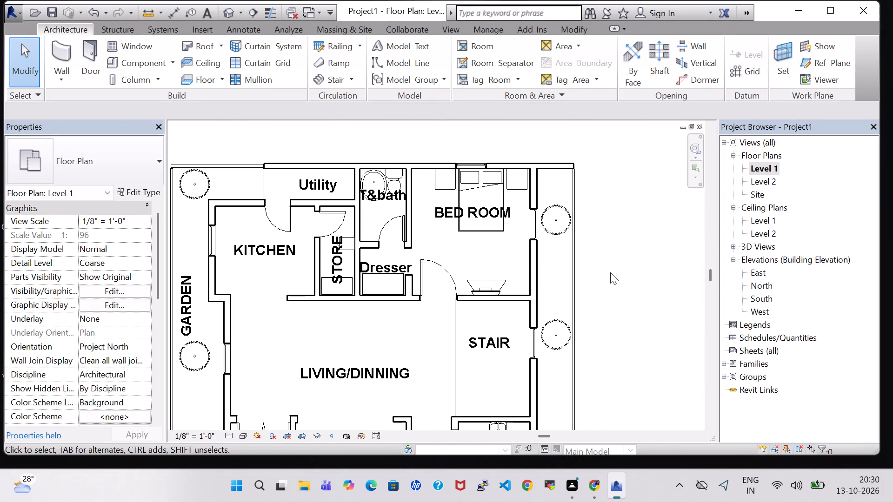
pyautogui.middleClick(610, 272)
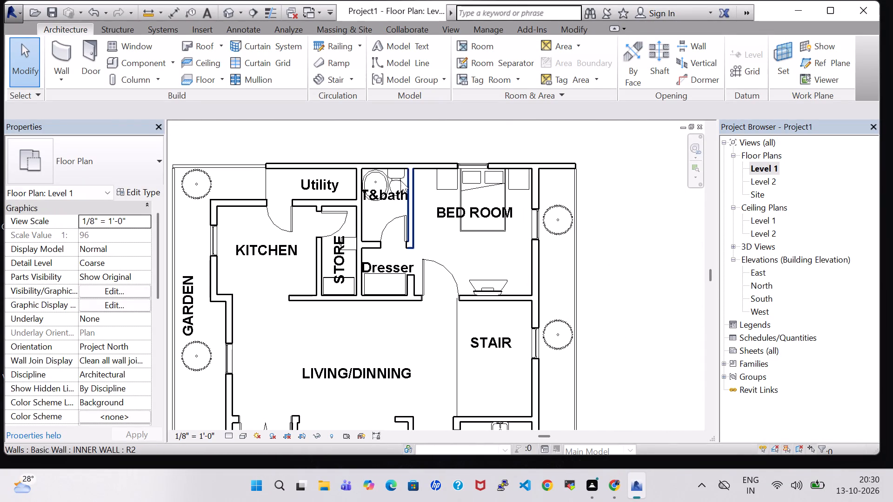
pyautogui.click(400, 180)
pyautogui.press('Right')
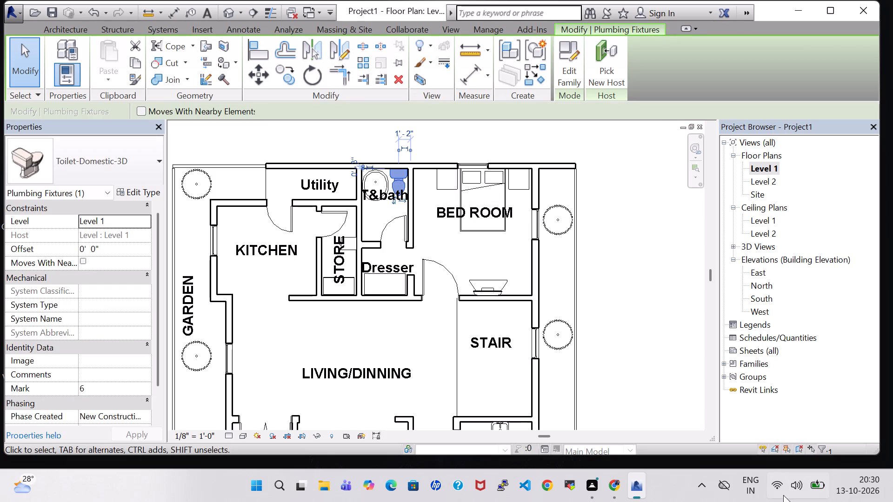
pyautogui.click(620, 288)
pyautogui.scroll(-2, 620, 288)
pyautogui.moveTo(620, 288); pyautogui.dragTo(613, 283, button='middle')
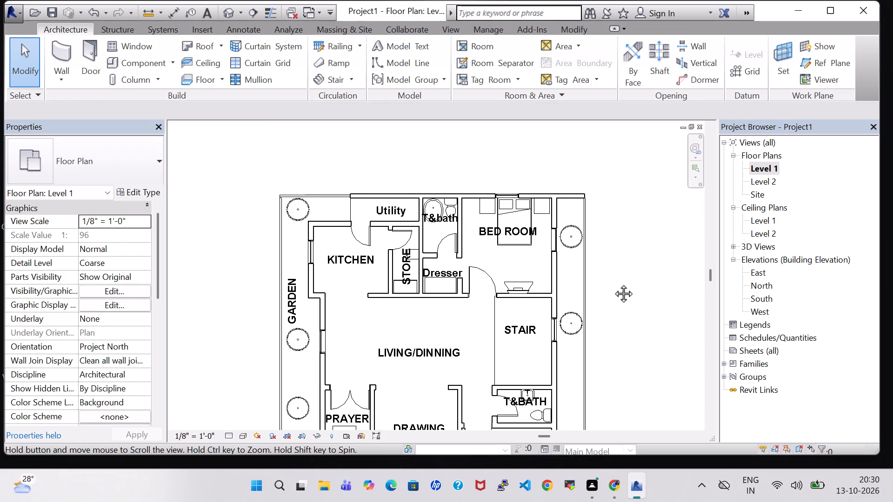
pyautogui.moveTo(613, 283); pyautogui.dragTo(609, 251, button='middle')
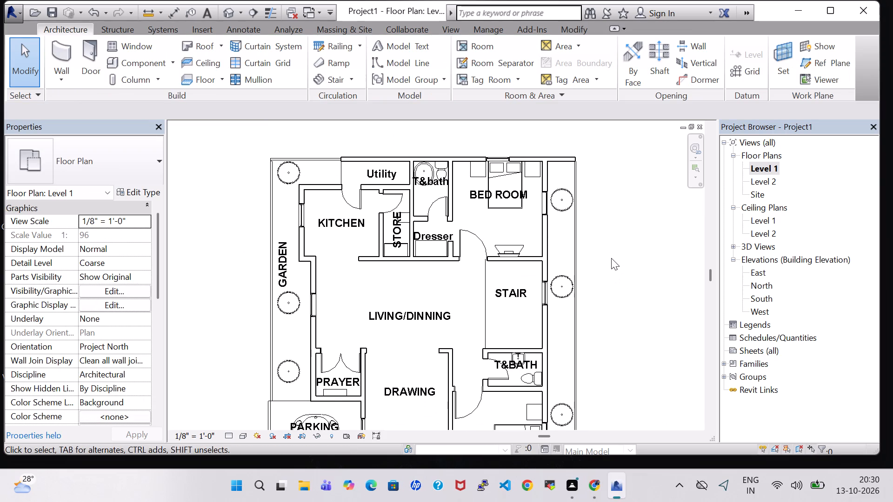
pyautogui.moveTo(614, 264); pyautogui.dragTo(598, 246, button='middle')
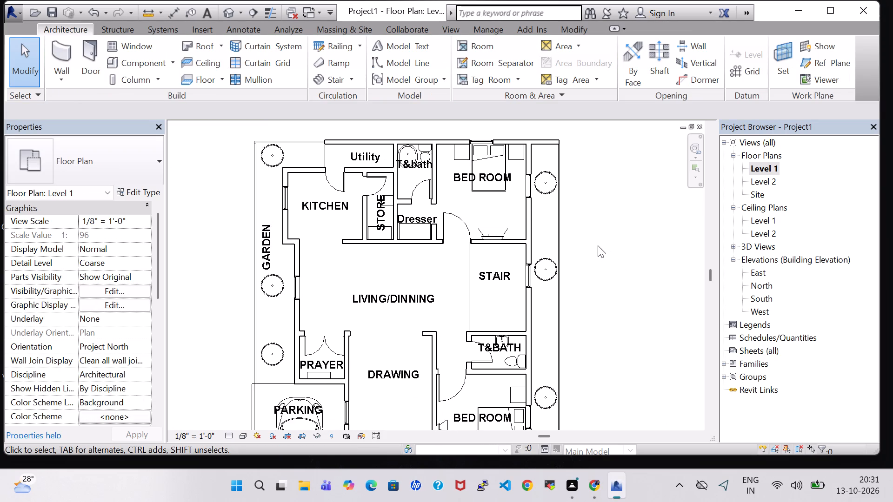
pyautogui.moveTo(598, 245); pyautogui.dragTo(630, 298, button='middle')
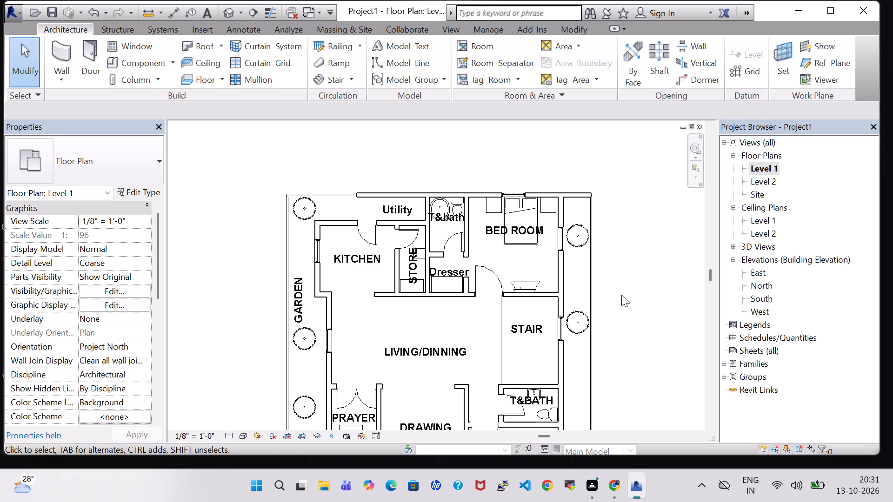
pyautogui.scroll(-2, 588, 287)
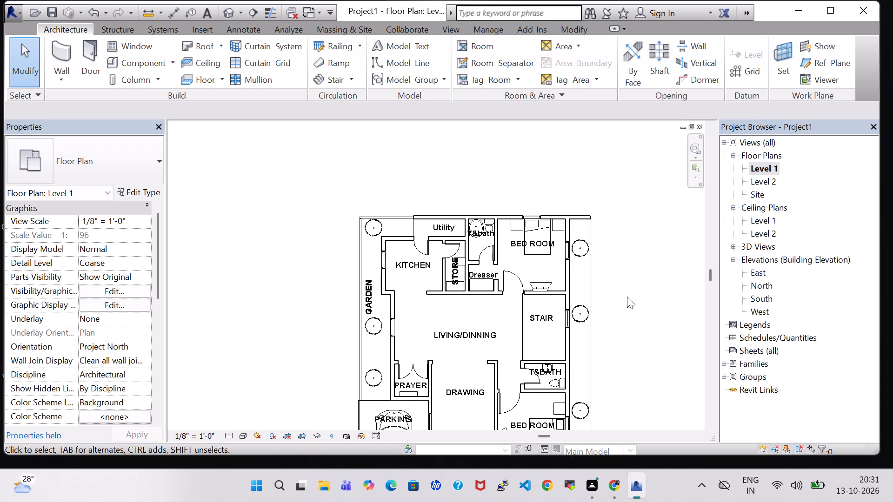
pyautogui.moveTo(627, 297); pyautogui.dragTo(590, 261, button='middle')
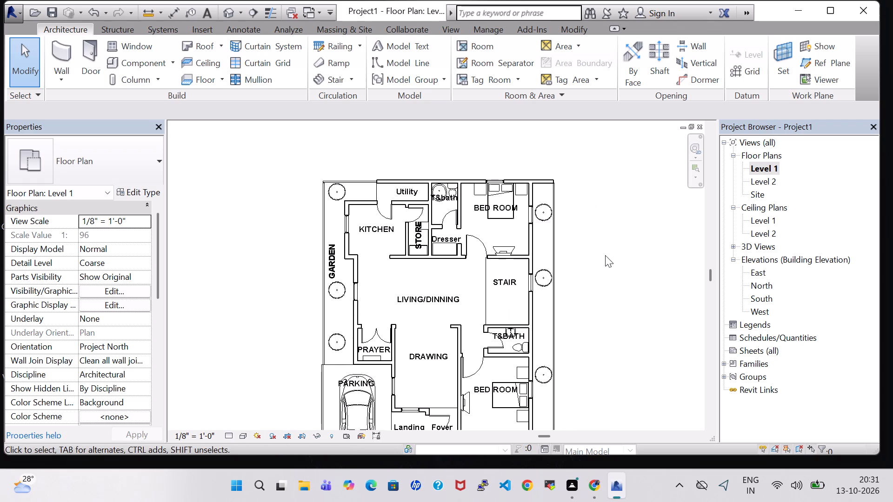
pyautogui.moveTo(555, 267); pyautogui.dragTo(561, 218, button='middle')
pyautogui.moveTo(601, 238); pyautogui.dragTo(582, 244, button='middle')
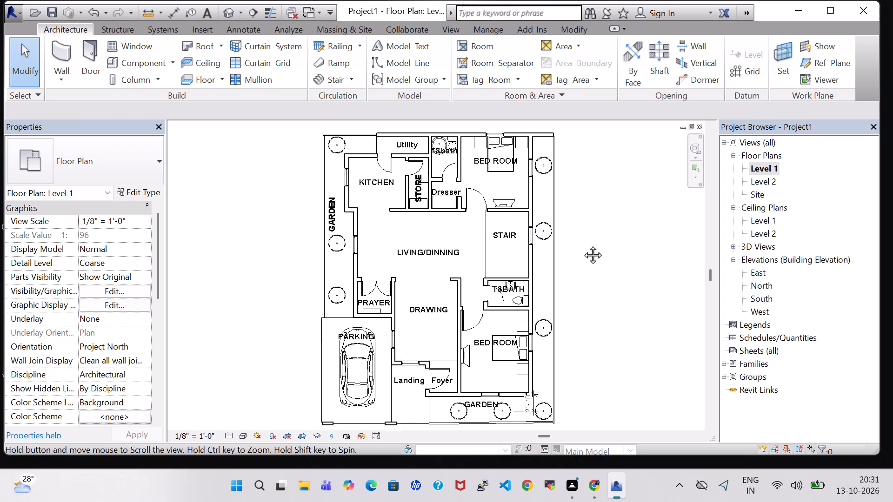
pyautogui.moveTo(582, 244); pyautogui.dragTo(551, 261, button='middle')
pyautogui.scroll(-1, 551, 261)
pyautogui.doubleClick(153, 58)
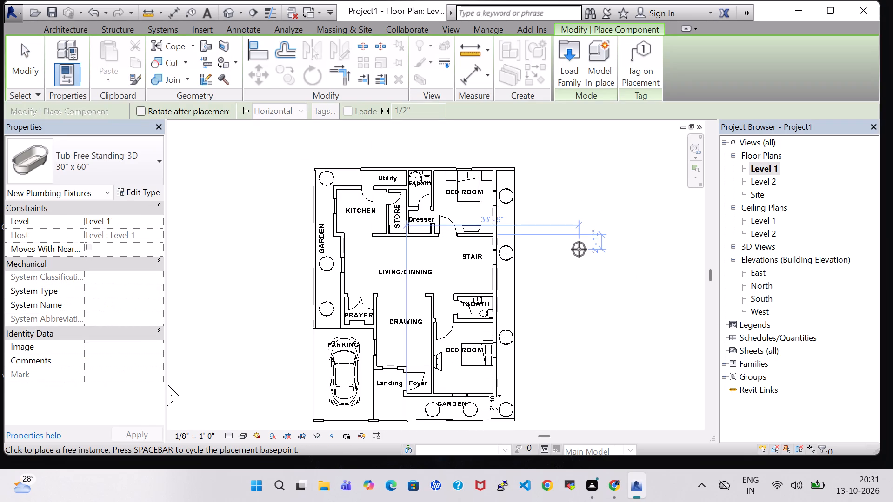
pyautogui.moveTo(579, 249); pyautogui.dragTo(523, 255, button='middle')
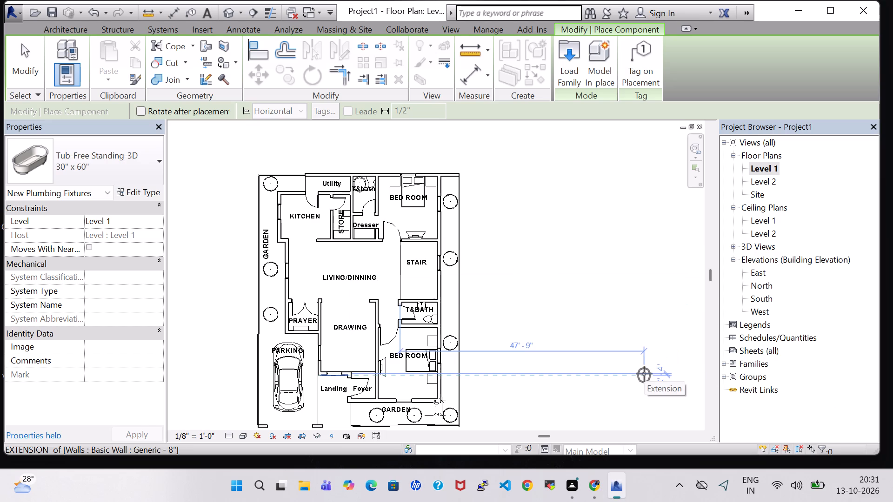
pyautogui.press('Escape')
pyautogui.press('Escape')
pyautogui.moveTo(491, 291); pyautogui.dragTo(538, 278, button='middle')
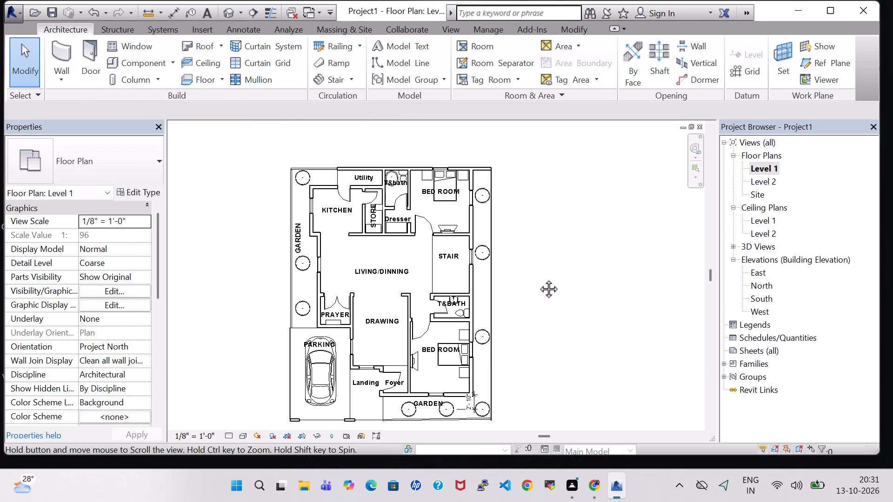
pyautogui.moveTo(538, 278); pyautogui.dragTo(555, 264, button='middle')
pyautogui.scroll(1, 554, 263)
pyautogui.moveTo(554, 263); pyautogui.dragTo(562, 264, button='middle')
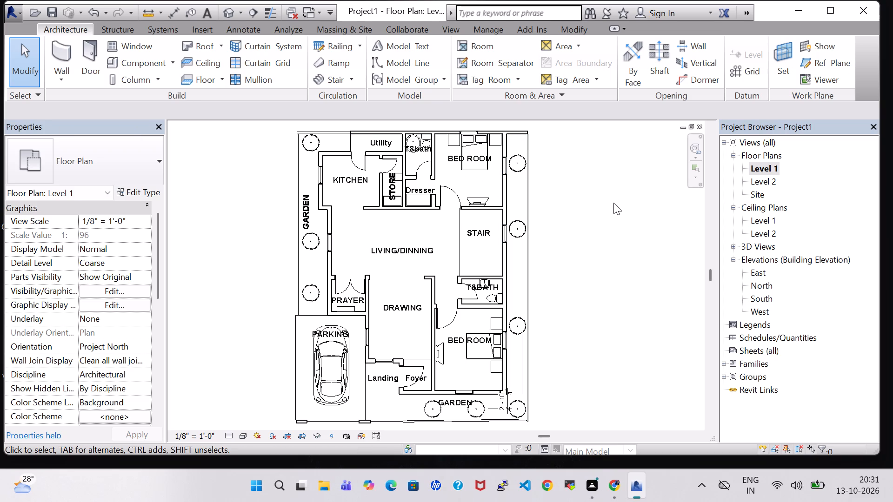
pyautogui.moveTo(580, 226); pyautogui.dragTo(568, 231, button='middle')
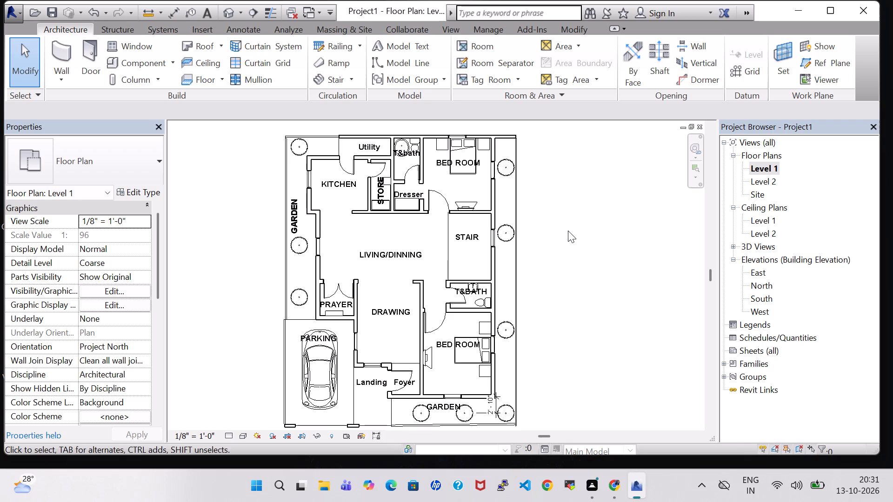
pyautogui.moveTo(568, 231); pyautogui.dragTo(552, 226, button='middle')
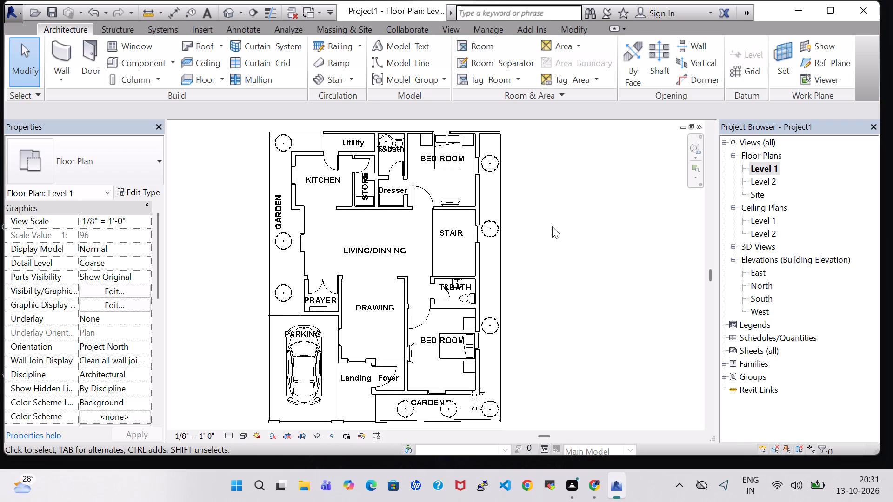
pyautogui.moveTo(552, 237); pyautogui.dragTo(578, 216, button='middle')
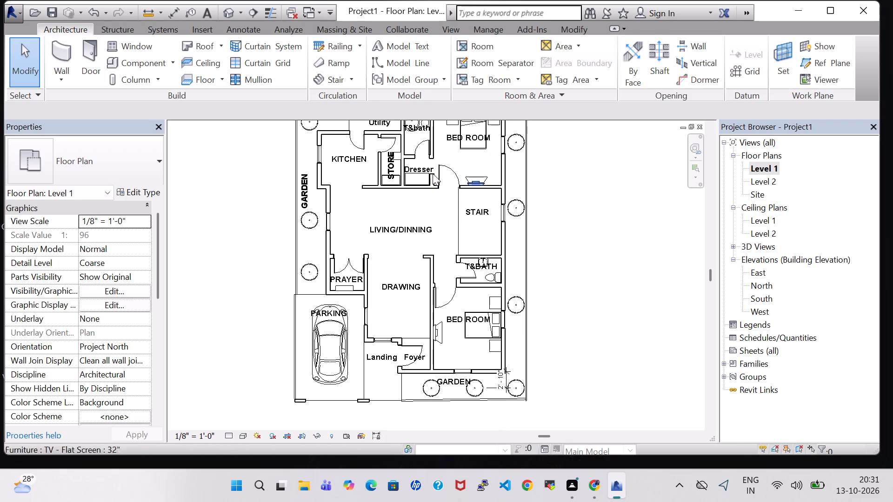
# Load the Kitchenette - Small family from the Domestic folder of the Specialty Equipment library.
pyautogui.click(130, 56)
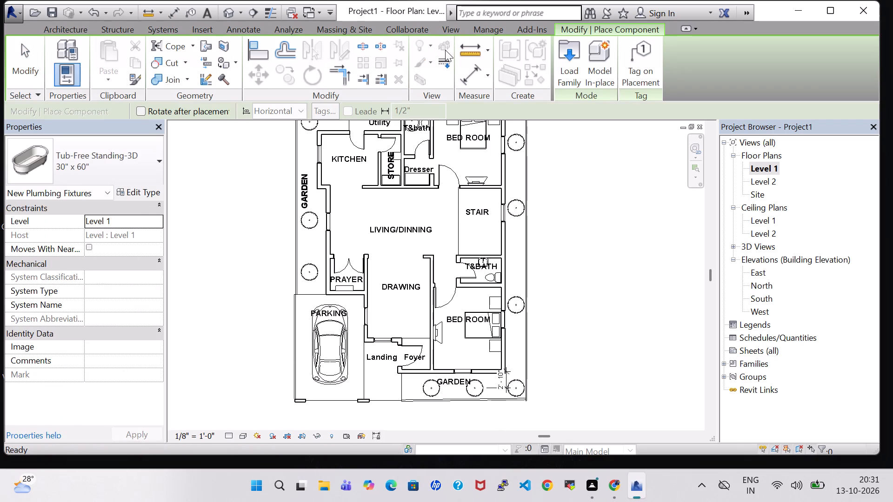
pyautogui.click(571, 65)
pyautogui.scroll(-1, 493, 198)
pyautogui.scroll(-2, 385, 239)
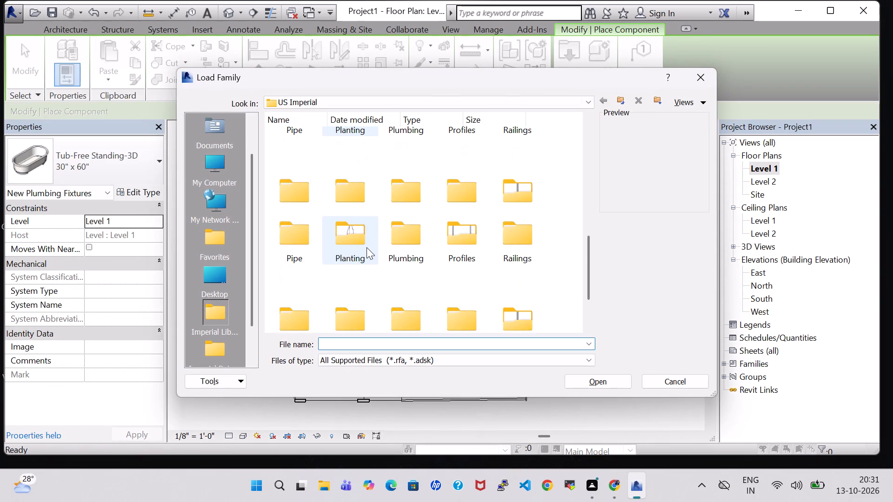
pyautogui.doubleClick(362, 213)
pyautogui.doubleClick(346, 149)
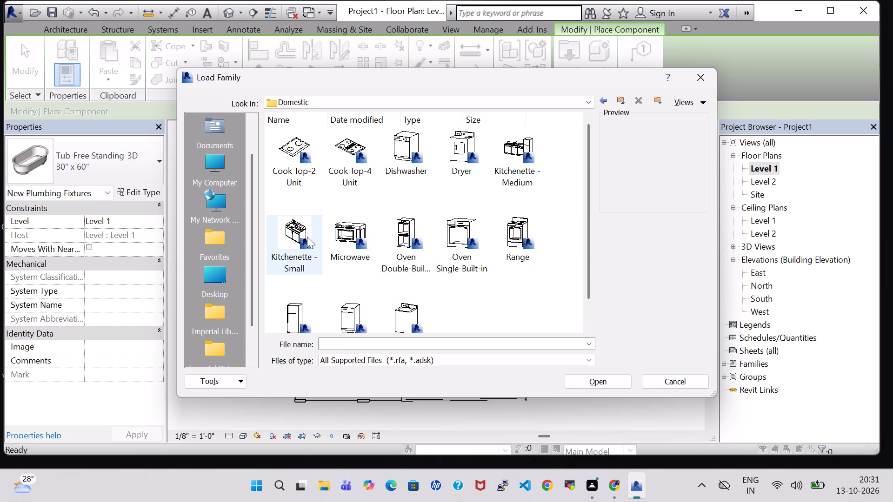
pyautogui.click(307, 237)
pyautogui.click(575, 381)
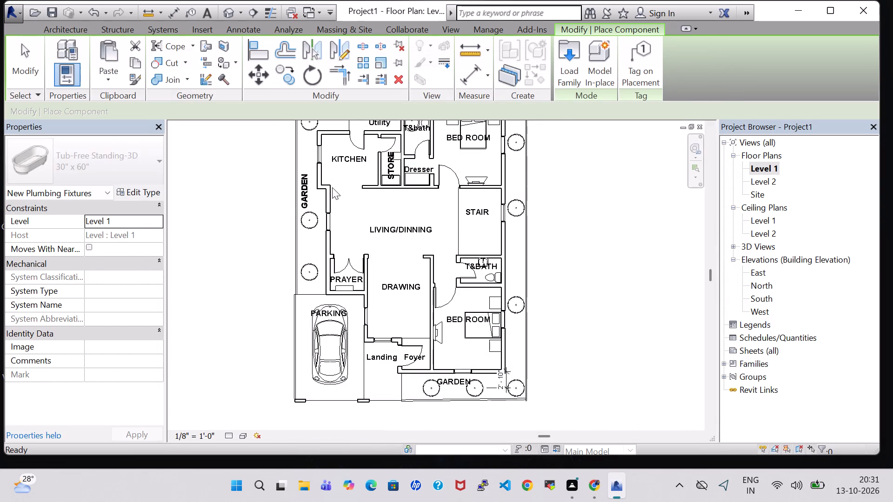
# Place the 54" Kitchenette - Small, rotated to run along the KITCHEN's GARDEN-side wall, in the corner nearest LIVING/DINNING.
pyautogui.scroll(2, 332, 187)
pyautogui.moveTo(342, 181); pyautogui.dragTo(368, 301, button='middle')
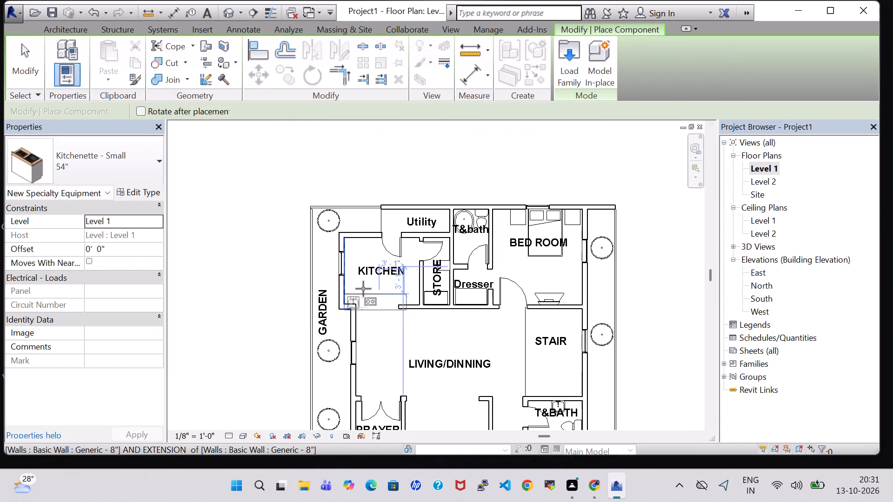
pyautogui.press('space')
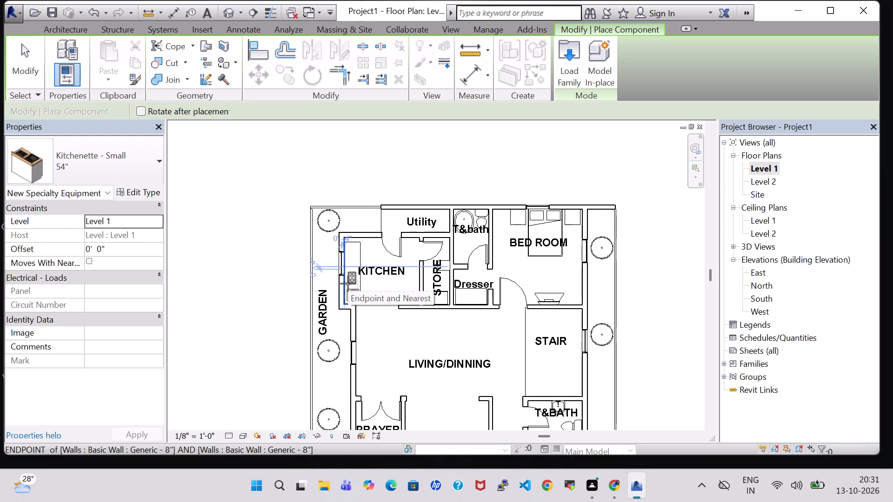
pyautogui.click(348, 284)
pyautogui.press('Escape')
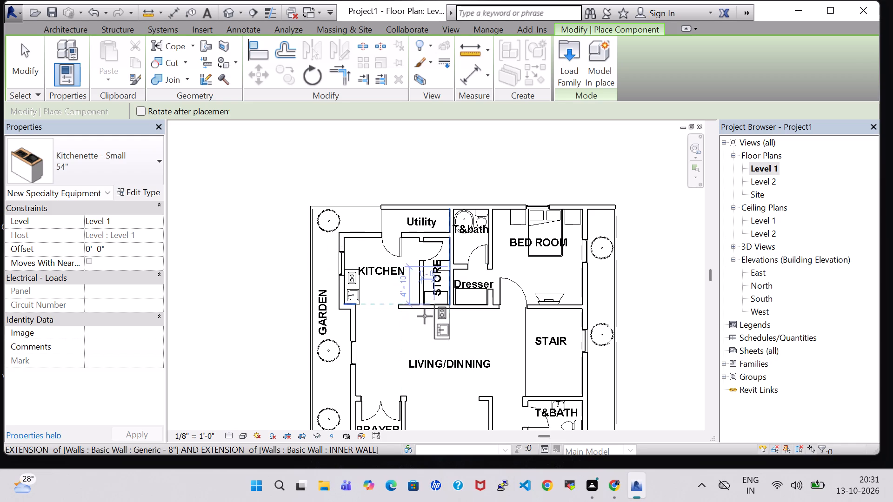
pyautogui.press('Escape')
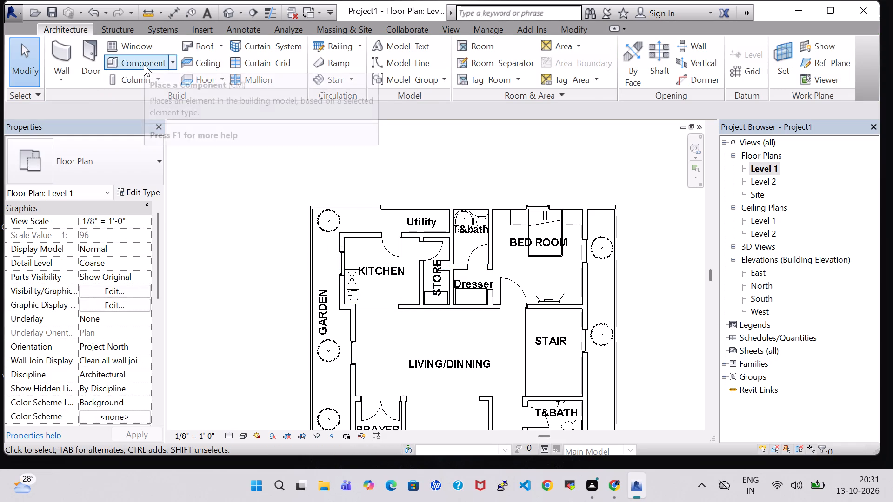
# Load the Oven Double-Built-in family from the Domestic folder of the Specialty Equipment library.
pyautogui.click(144, 65)
pyautogui.click(562, 71)
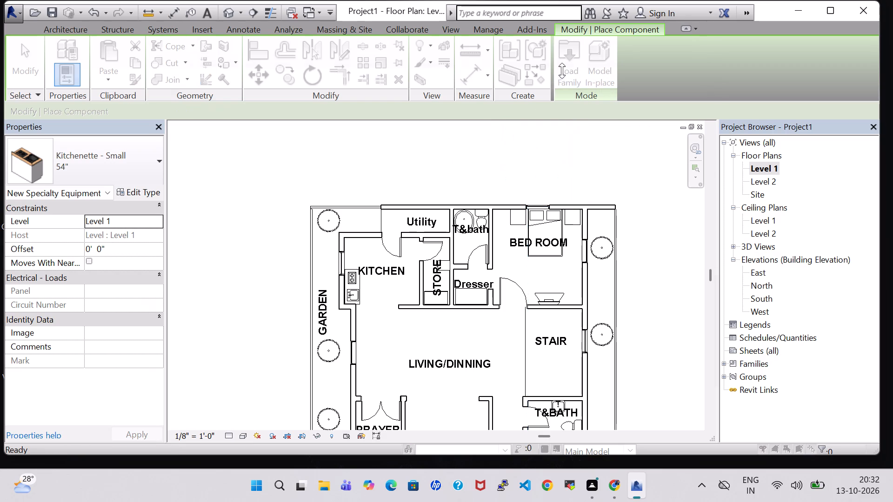
pyautogui.scroll(-1, 510, 211)
pyautogui.scroll(-2, 433, 237)
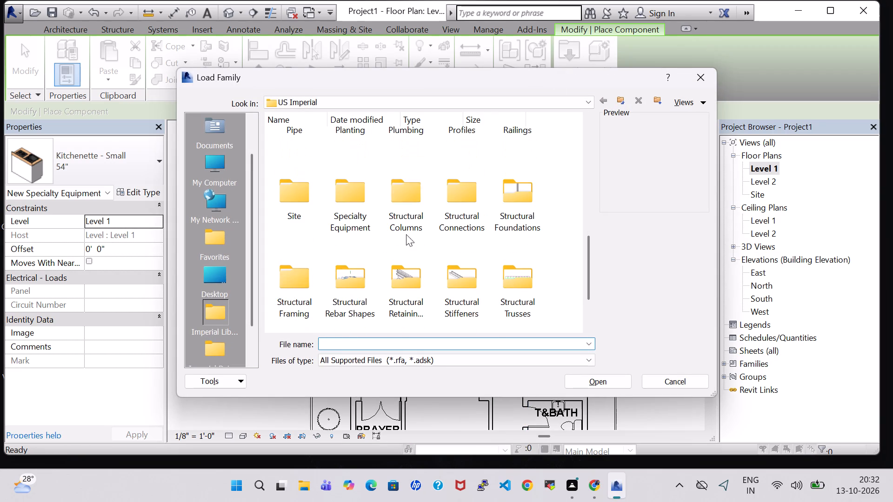
pyautogui.doubleClick(352, 198)
pyautogui.doubleClick(361, 157)
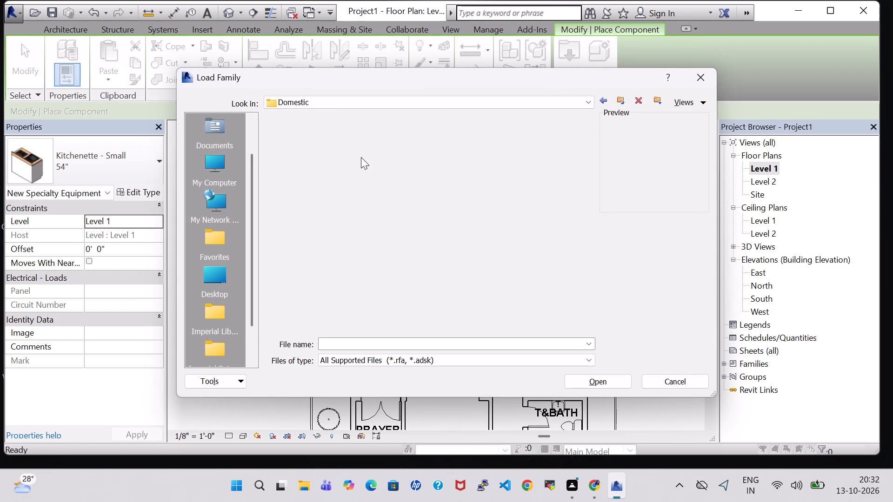
pyautogui.click(406, 224)
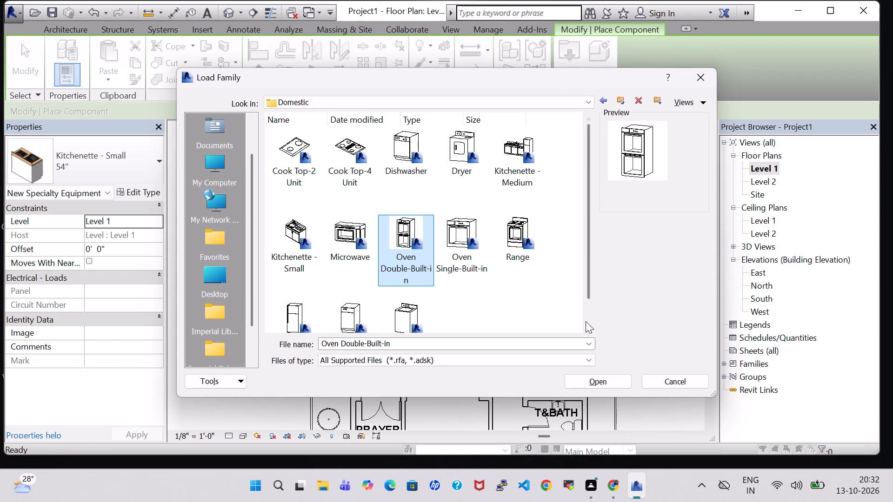
pyautogui.click(601, 383)
# Place the rotated 21 1/2" x 39 1/4" x 21" Oven Double-Built-in in the KITCHEN corner between the STORE and LIVING/DINNING walls.
pyautogui.scroll(4, 408, 291)
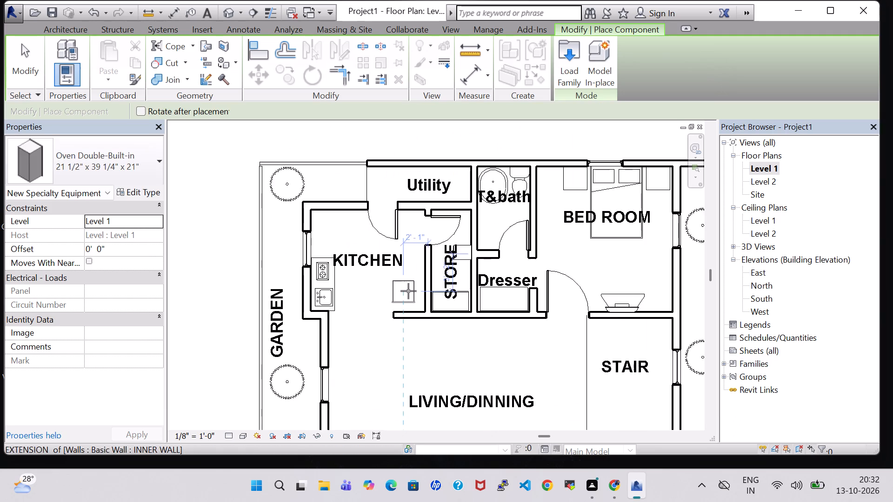
pyautogui.press('space')
pyautogui.press('space')
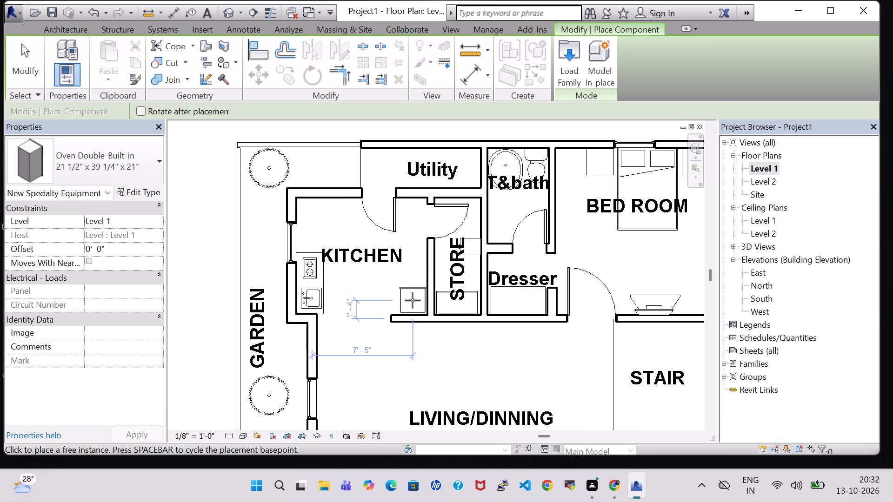
pyautogui.click(412, 300)
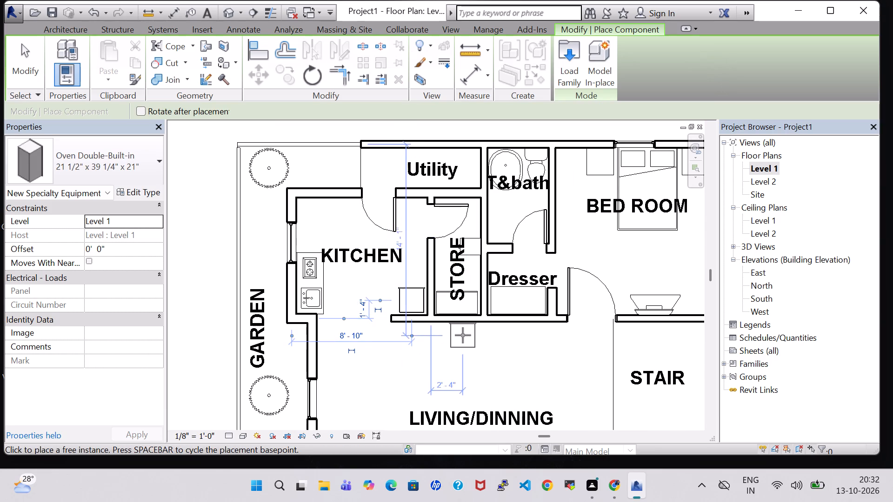
pyautogui.press('Escape')
pyautogui.press('Escape')
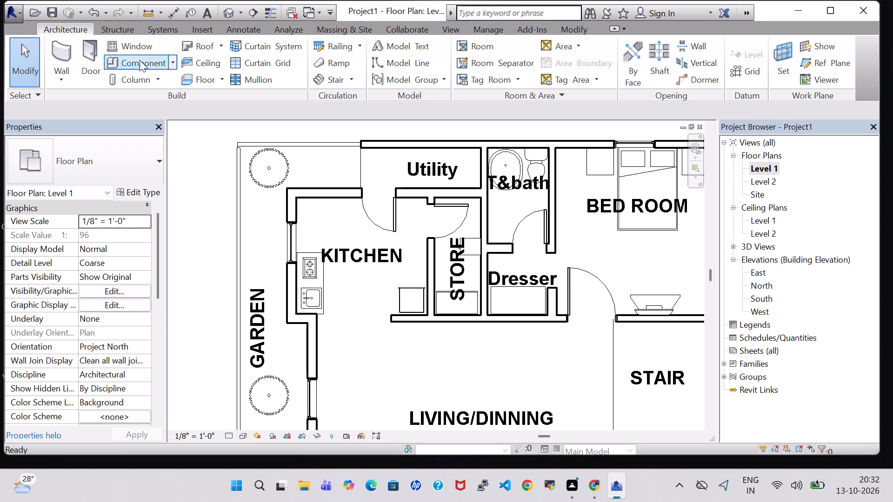
# Load the Refrigerator family from the Domestic folder of the Specialty Equipment library.
pyautogui.click(140, 60)
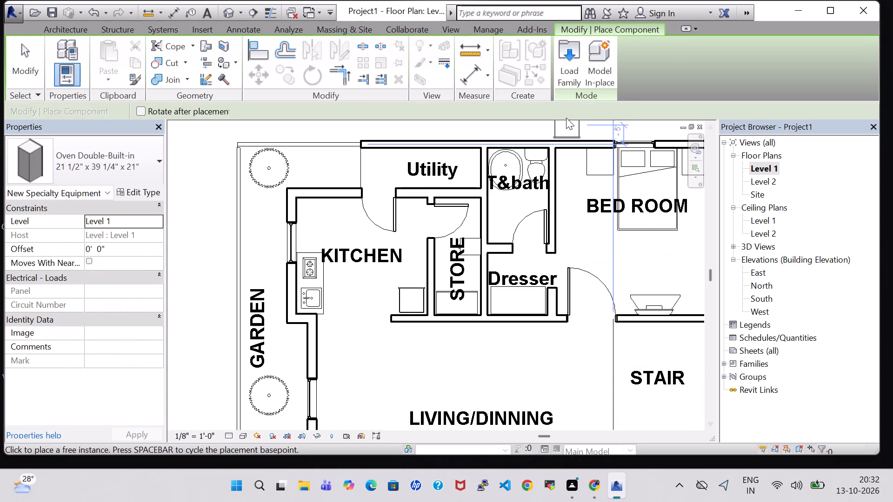
pyautogui.click(561, 67)
pyautogui.scroll(-1, 548, 250)
pyautogui.scroll(-1, 493, 245)
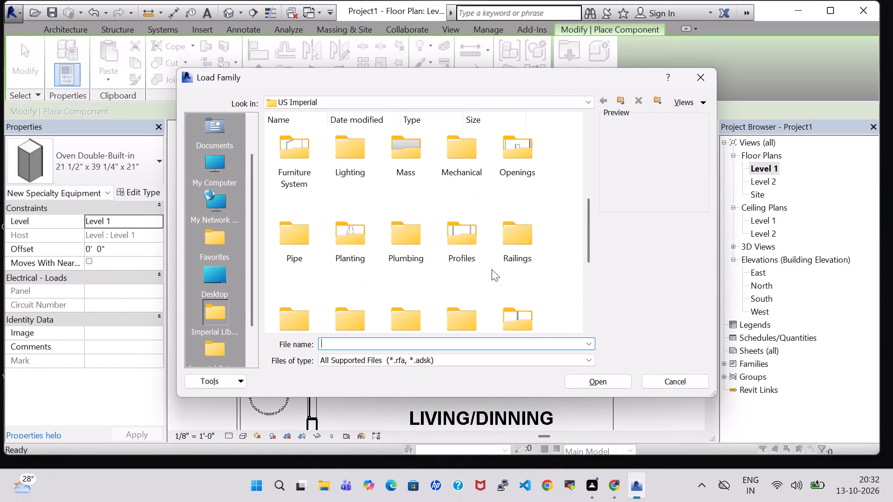
pyautogui.scroll(-1, 492, 274)
pyautogui.doubleClick(341, 202)
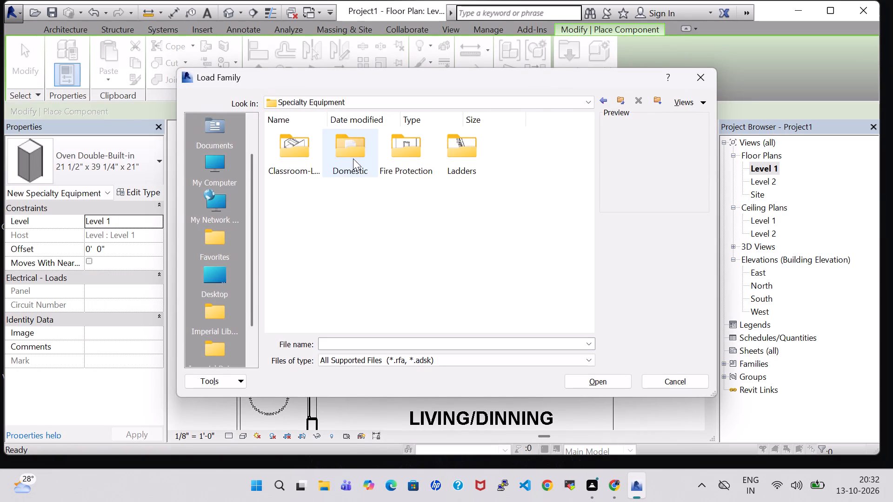
pyautogui.doubleClick(353, 159)
pyautogui.scroll(-1, 480, 256)
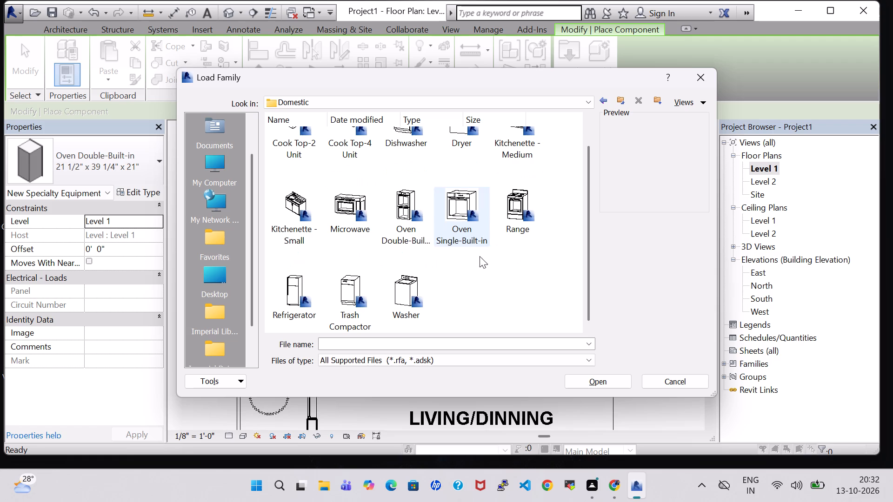
pyautogui.click(307, 297)
pyautogui.click(580, 380)
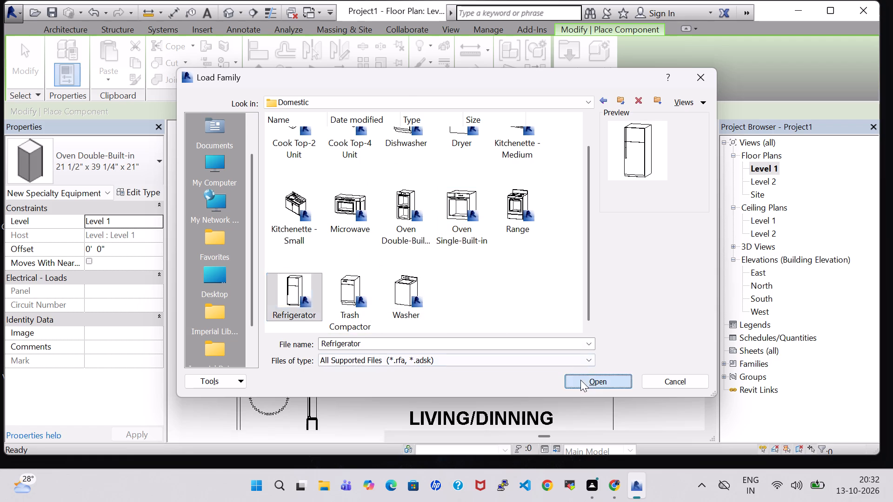
# Place the 30" x 32" RH Refrigerator against the KITCHEN's Utility-side wall, near the GARDEN-side corner.
pyautogui.click(323, 217)
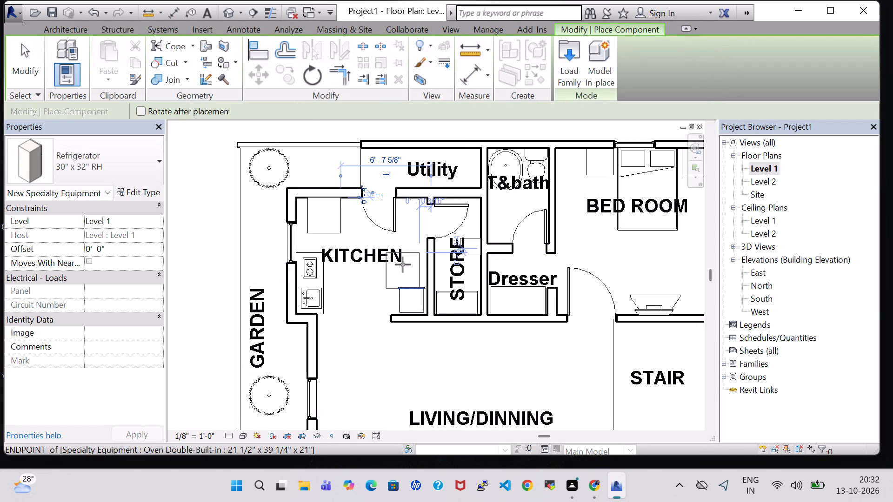
pyautogui.press('Escape')
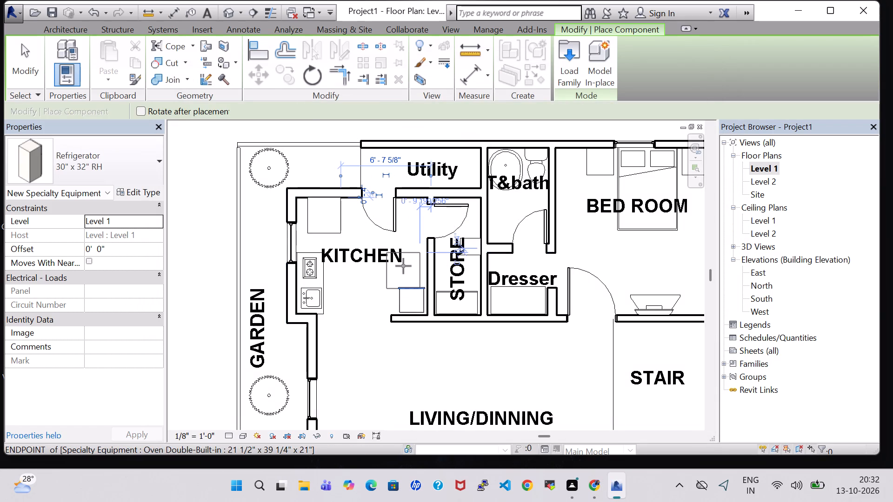
pyautogui.press('Escape')
# Load the Washer family from the Domestic folder of the Specialty Equipment library.
pyautogui.moveTo(453, 134); pyautogui.dragTo(437, 207, button='middle')
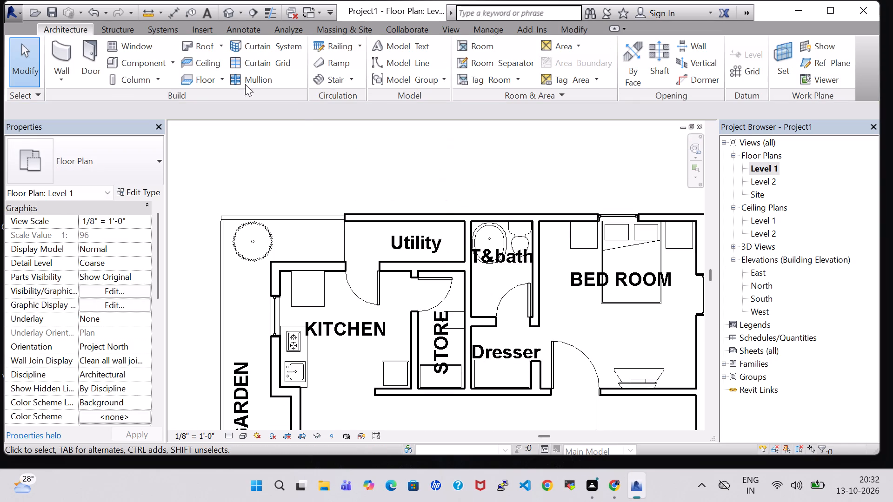
pyautogui.click(145, 68)
pyautogui.click(570, 74)
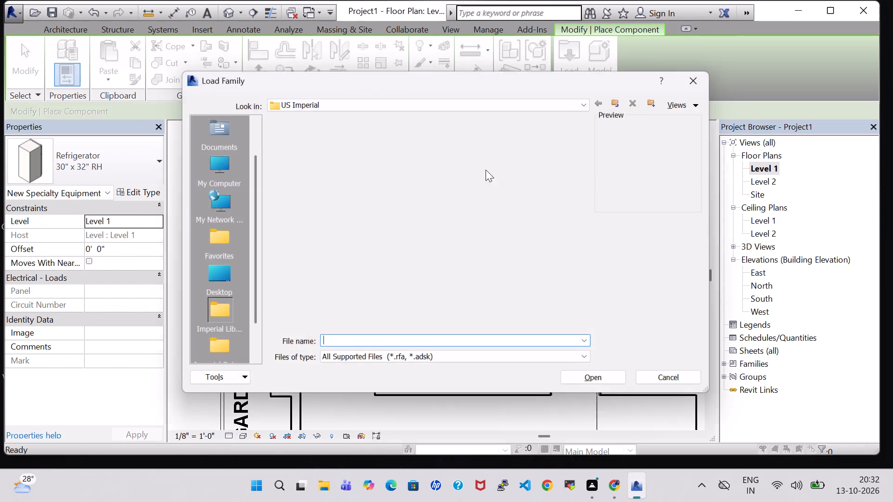
pyautogui.scroll(-2, 451, 204)
pyautogui.scroll(-1, 352, 173)
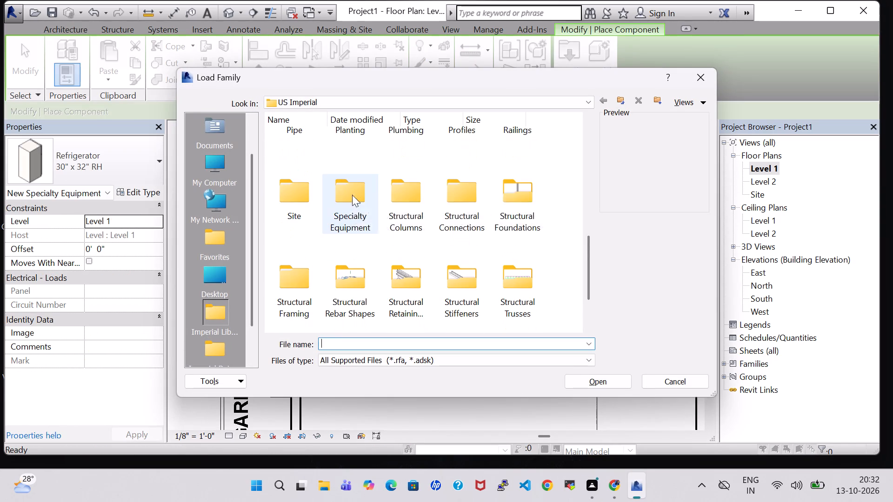
pyautogui.doubleClick(352, 212)
pyautogui.doubleClick(353, 168)
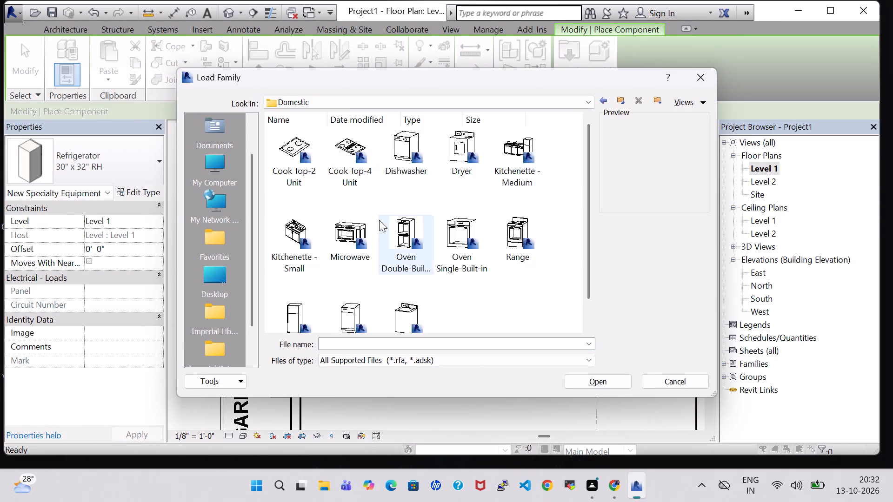
pyautogui.scroll(-2, 380, 229)
pyautogui.click(413, 303)
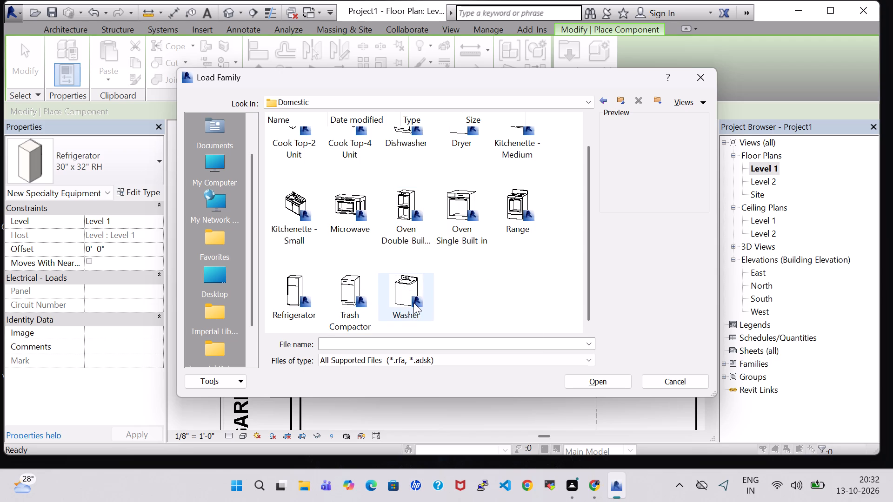
pyautogui.click(593, 379)
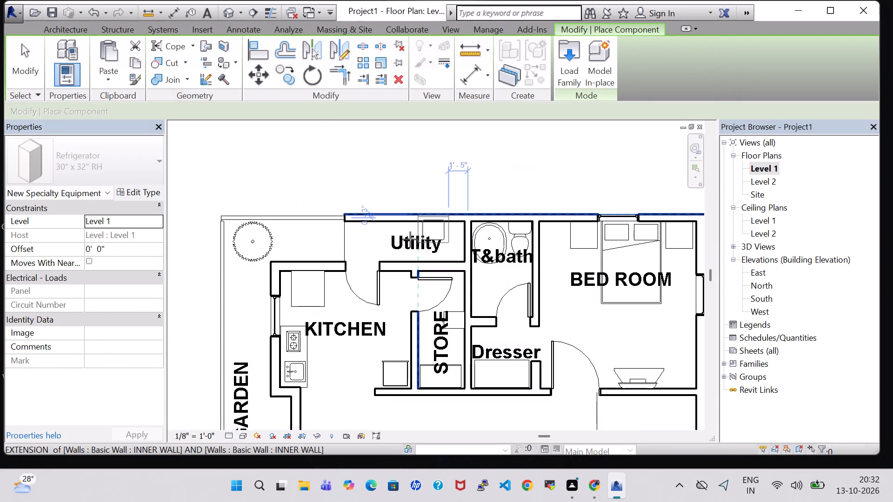
# Place the 27" x 25" x 35" Washer in the Utility room against the outer wall.
pyautogui.click(366, 247)
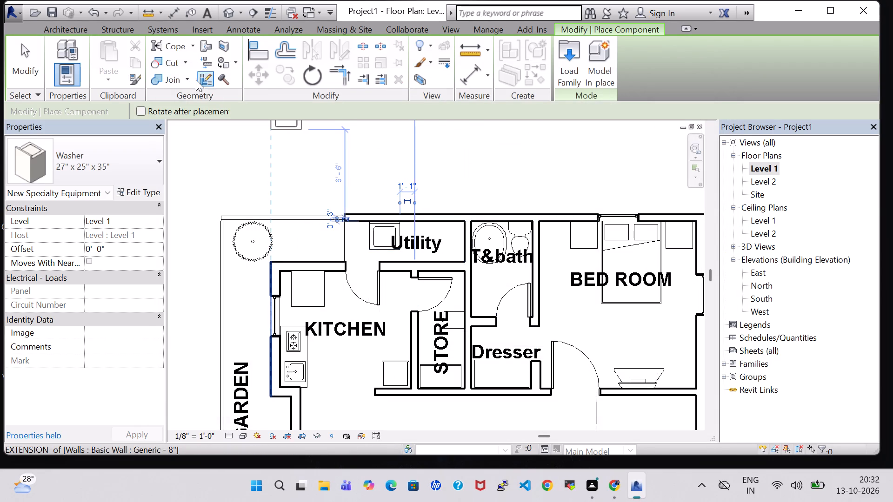
pyautogui.press('Escape')
pyautogui.press('Escape')
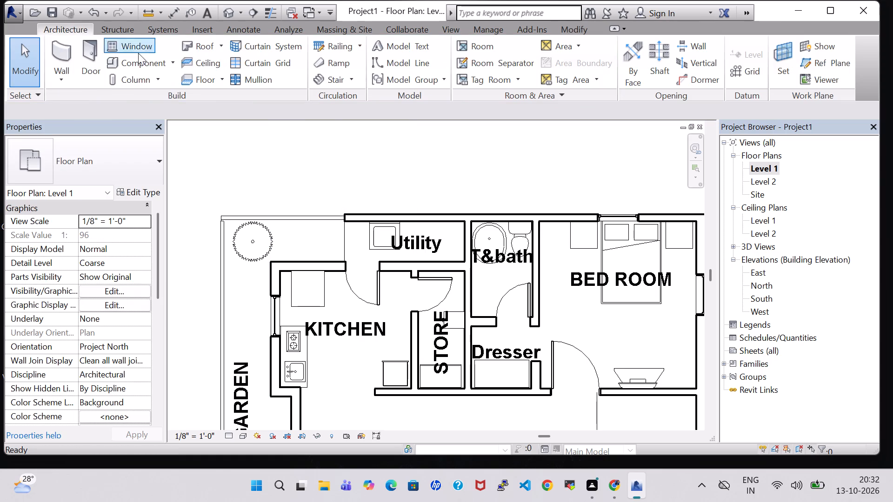
# Load the Trash Compactor family from the Domestic folder of the Specialty Equipment library.
pyautogui.click(127, 59)
pyautogui.click(562, 66)
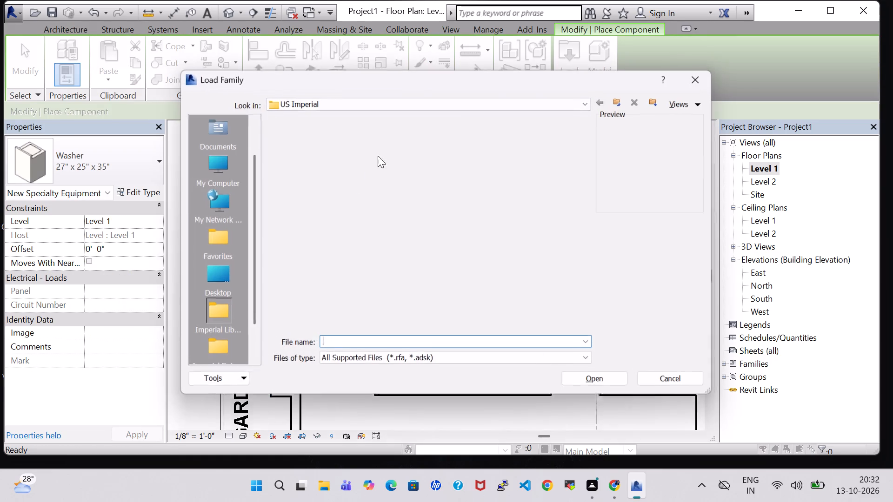
pyautogui.scroll(-5, 350, 184)
pyautogui.scroll(1, 370, 214)
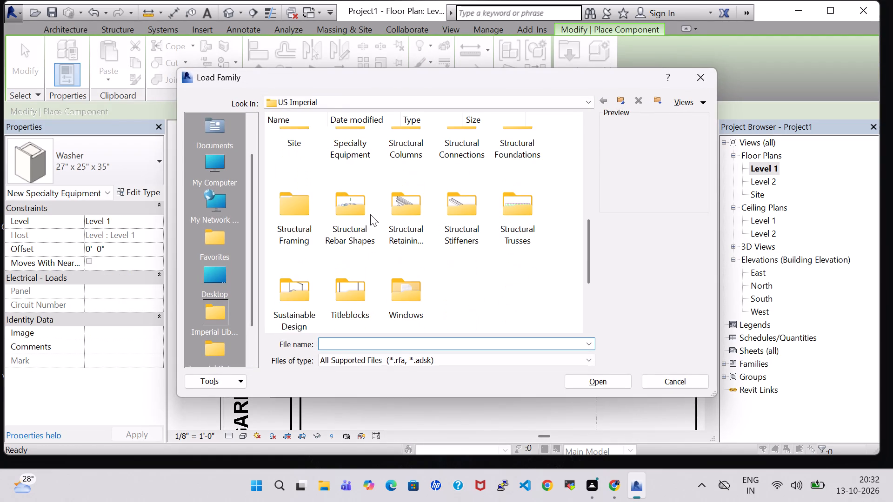
pyautogui.doubleClick(362, 244)
pyautogui.doubleClick(356, 164)
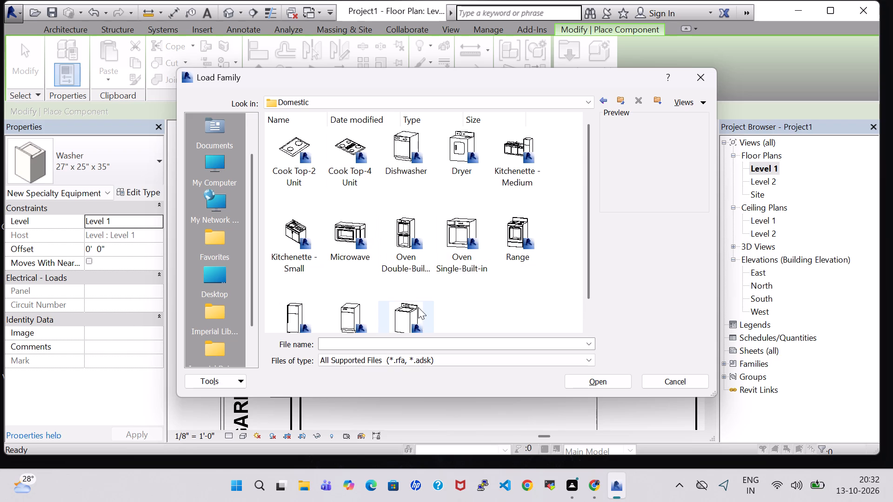
pyautogui.scroll(-2, 418, 307)
pyautogui.click(337, 293)
pyautogui.click(621, 381)
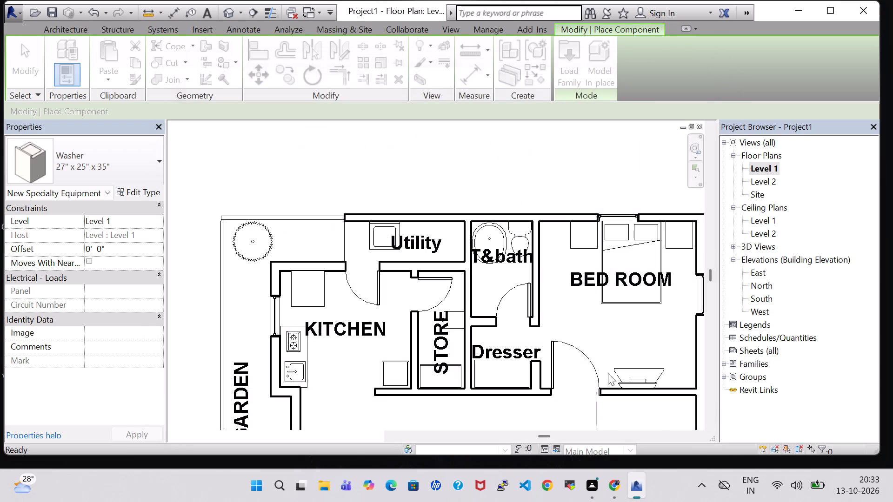
# Place the 18" x 24" x 34 1/2" Trash Compactor against the Utility's outer wall, on the T&bath side of the Washer.
pyautogui.click(417, 237)
pyautogui.press('Escape')
pyautogui.press('Escape')
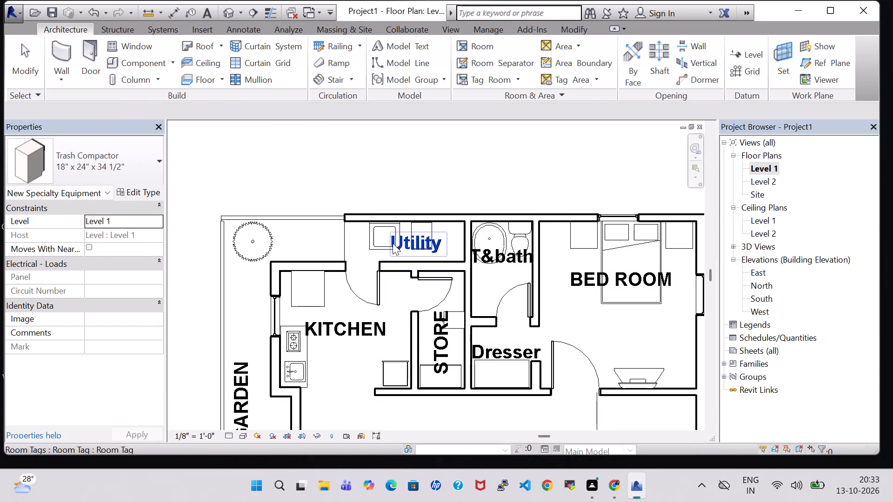
# Move the Washer past the Trash Compactor into the Utility corner beside the T&bath wall.
pyautogui.moveTo(381, 228); pyautogui.dragTo(387, 234)
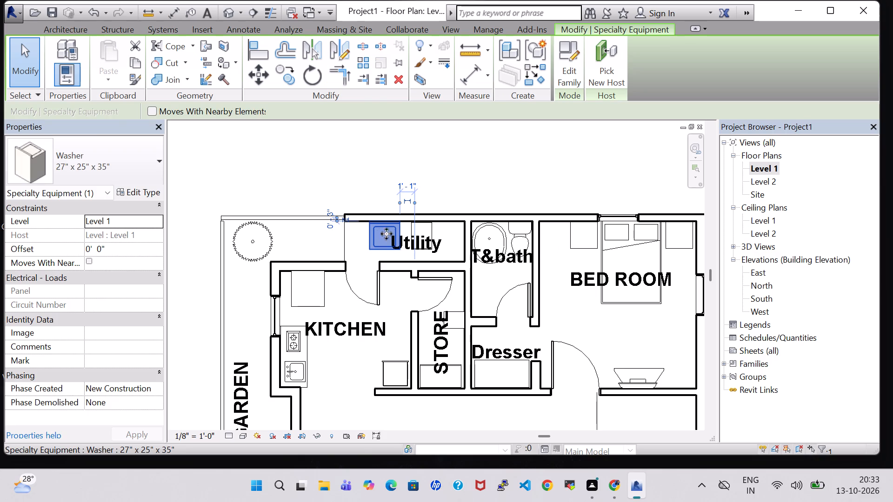
pyautogui.moveTo(387, 234); pyautogui.dragTo(440, 234)
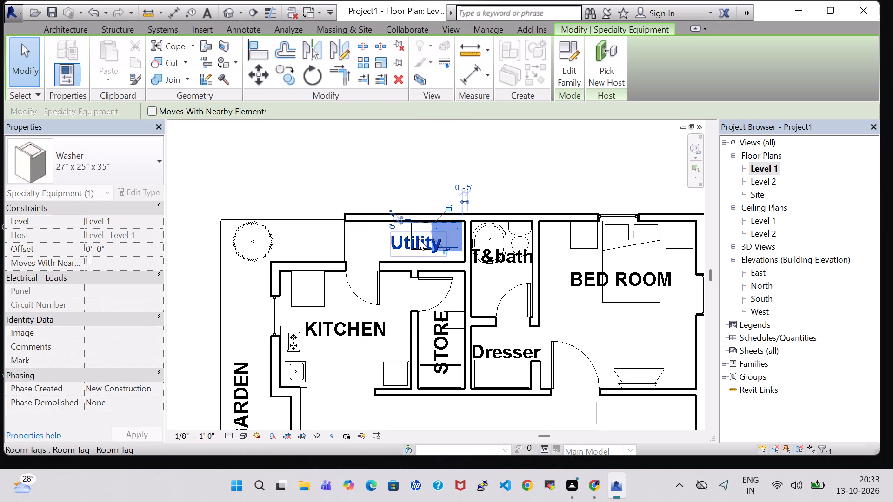
pyautogui.click(415, 190)
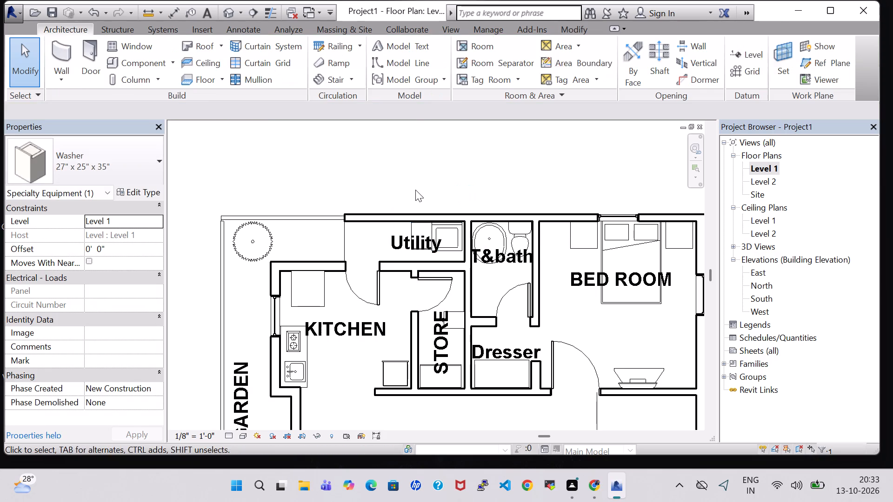
# Shift the Trash Compactor along the Utility's outer wall toward the GARDEN side, clear of the Washer.
pyautogui.scroll(4, 418, 231)
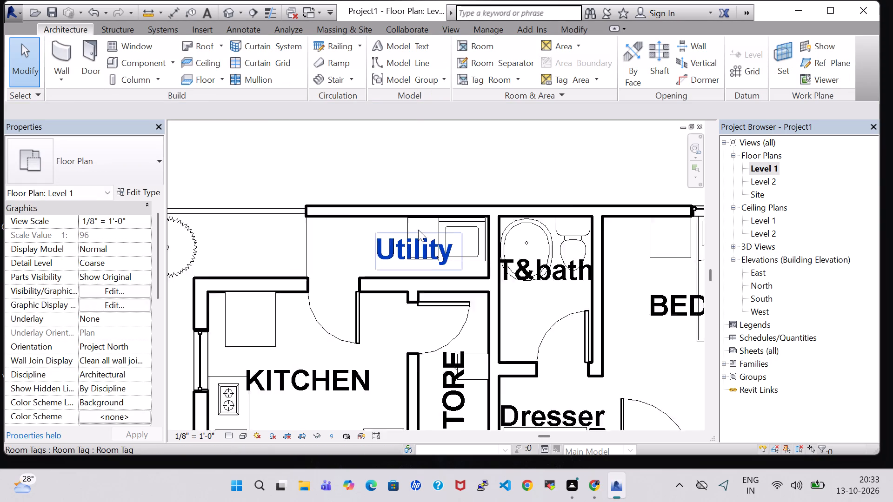
pyautogui.click(405, 226)
pyautogui.press('Left')
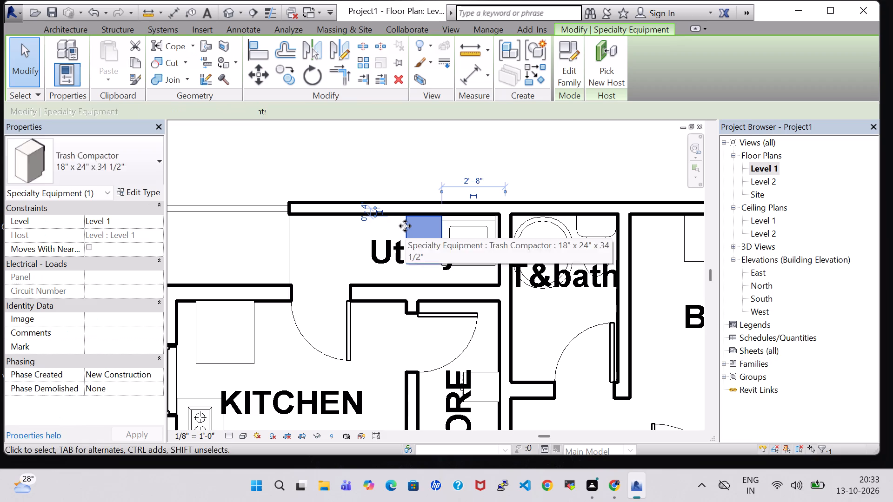
pyautogui.press('Left')
pyautogui.press('Left')
pyautogui.press('Left')
pyautogui.press('Left')
pyautogui.press('Left')
pyautogui.press('Left')
pyautogui.press('Left')
pyautogui.press('Left')
pyautogui.press('Left')
pyautogui.press('Left')
pyautogui.press('Left')
pyautogui.press('Left')
pyautogui.press('Left')
pyautogui.press('Left')
pyautogui.press('Left')
pyautogui.press('Left')
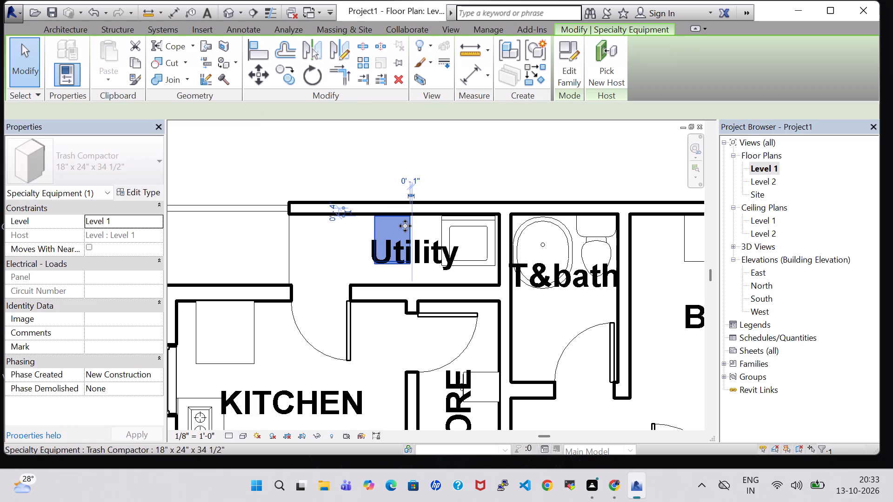
pyautogui.press('Left')
pyautogui.press('Left')
pyautogui.press('Left')
pyautogui.press('Left')
pyautogui.press('Left')
pyautogui.press('Left')
pyautogui.press('Left')
pyautogui.press('Left')
pyautogui.press('Left')
pyautogui.press('Left')
pyautogui.press('Left')
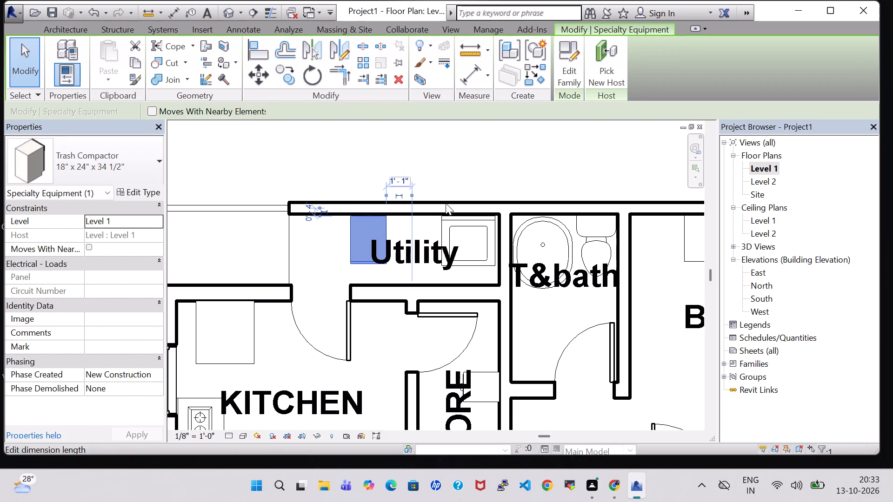
pyautogui.click(446, 170)
# Rotate the Washer a quarter turn and shift it back into the Utility corner beside the T&bath wall.
pyautogui.click(474, 225)
pyautogui.press('Down')
pyautogui.press('Down')
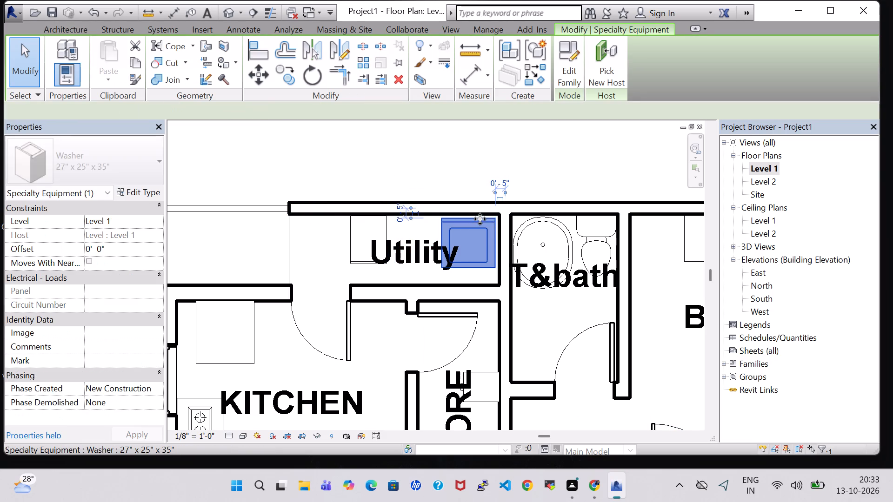
pyautogui.press('Down')
pyautogui.press('space')
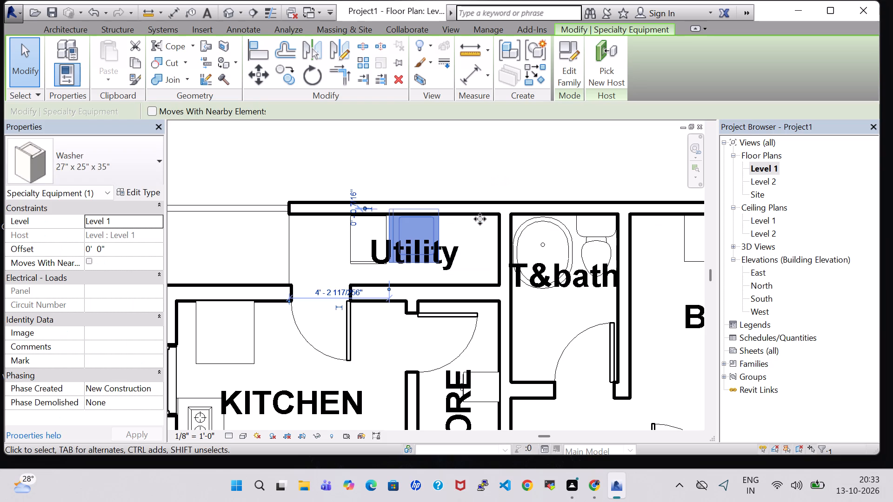
pyautogui.press('Down')
pyautogui.press('Right')
pyautogui.press('Right')
pyautogui.press('Right')
pyautogui.press('Down')
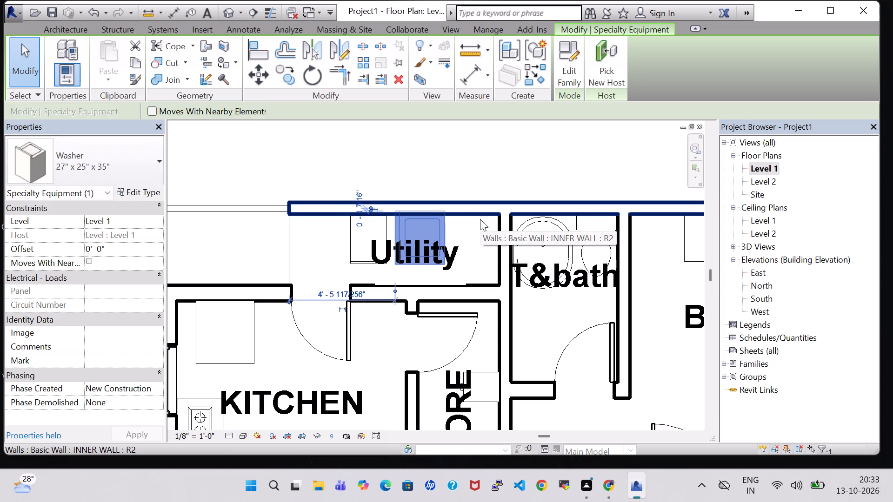
pyautogui.press('Down')
pyautogui.press('Down')
pyautogui.press('Down')
pyautogui.press('Down')
pyautogui.press('Right')
pyautogui.press('Right')
pyautogui.press('Right')
pyautogui.press('Right')
pyautogui.press('Right')
pyautogui.press('Right')
pyautogui.press('Right')
pyautogui.press('Right')
pyautogui.press('Right')
pyautogui.press('Right')
pyautogui.press('Right')
pyautogui.press('Right')
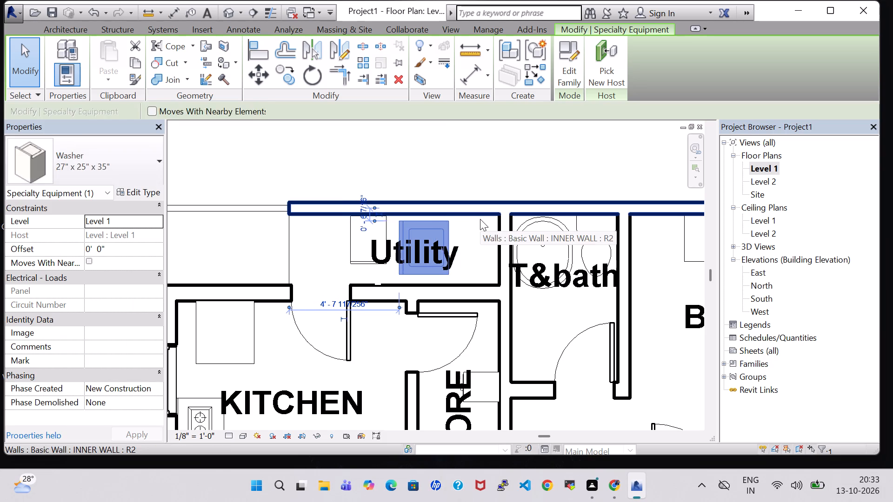
pyautogui.press('Right')
pyautogui.press('Right')
pyautogui.press('Right')
pyautogui.press('Right')
pyautogui.press('Right')
pyautogui.press('Right')
pyautogui.press('Right')
pyautogui.press('Right')
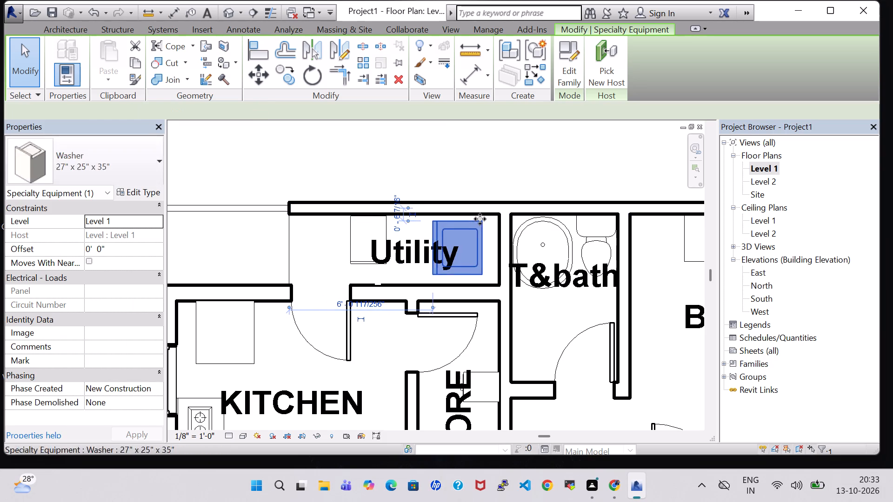
pyautogui.press('Right')
pyautogui.press('Right')
pyautogui.press('Right')
pyautogui.press('Right')
pyautogui.press('Right')
pyautogui.press('Right')
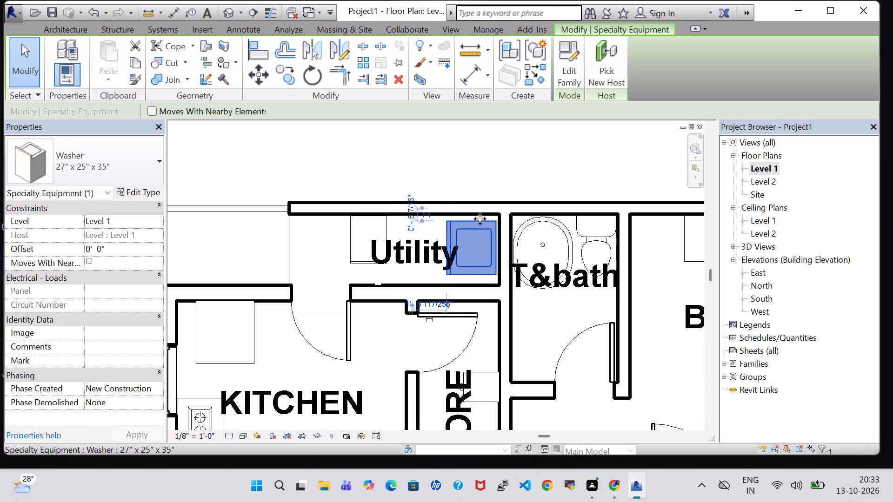
pyautogui.click(396, 152)
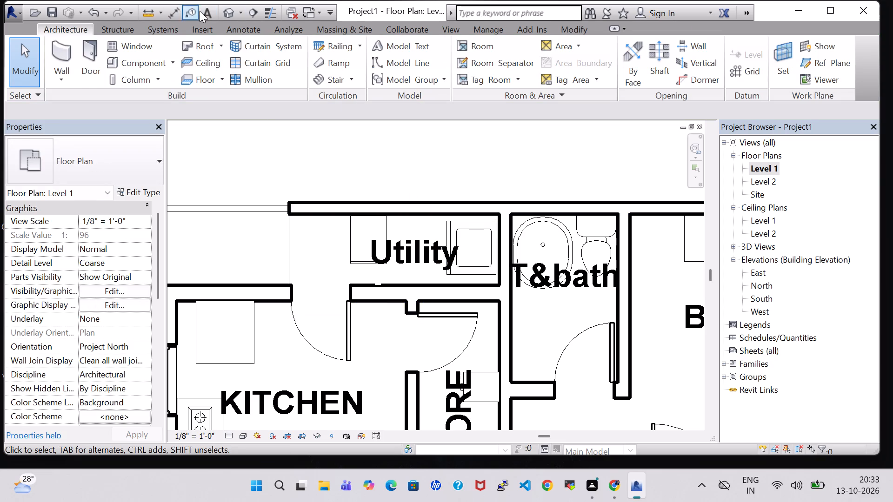
# Inspect the Utility appliances and surrounding rooms from above in the 3D view.
pyautogui.click(227, 9)
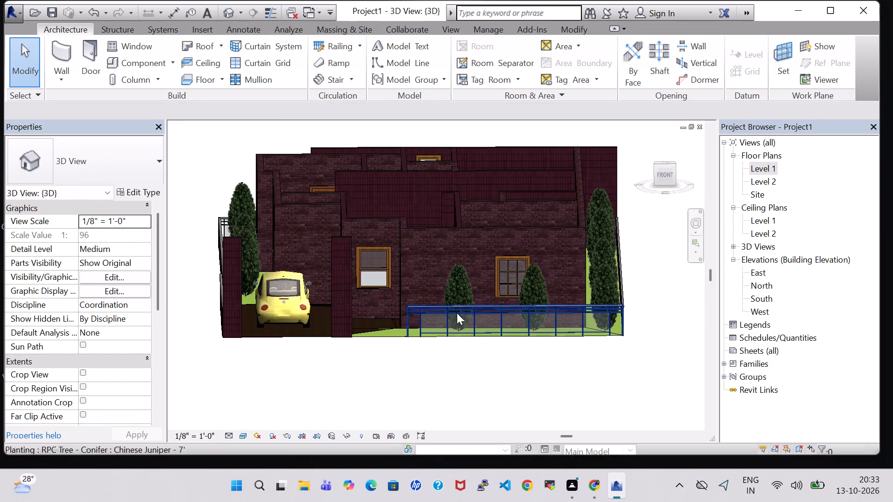
pyautogui.keyDown('shift'); pyautogui.moveTo(275, 360); pyautogui.dragTo(410, 375, button='middle'); pyautogui.keyUp('shift')
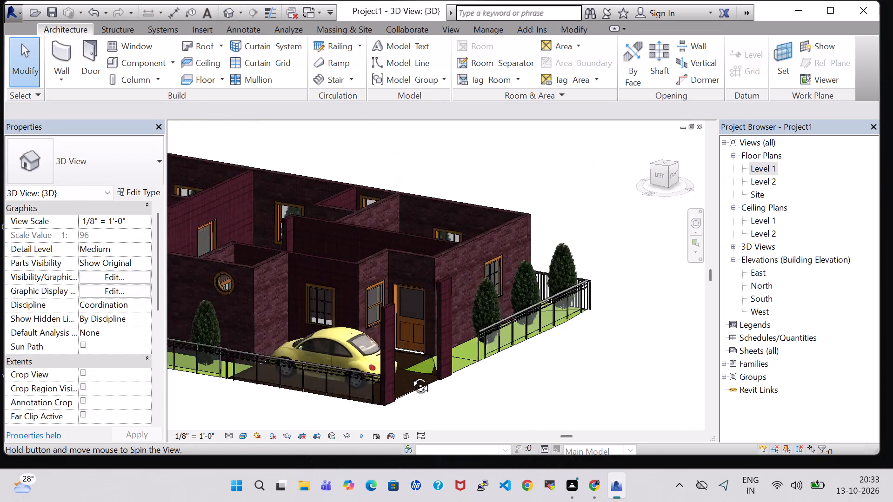
pyautogui.keyDown('shift'); pyautogui.moveTo(410, 375); pyautogui.dragTo(435, 370, button='middle'); pyautogui.keyUp('shift')
pyautogui.moveTo(235, 178); pyautogui.dragTo(585, 161, button='middle')
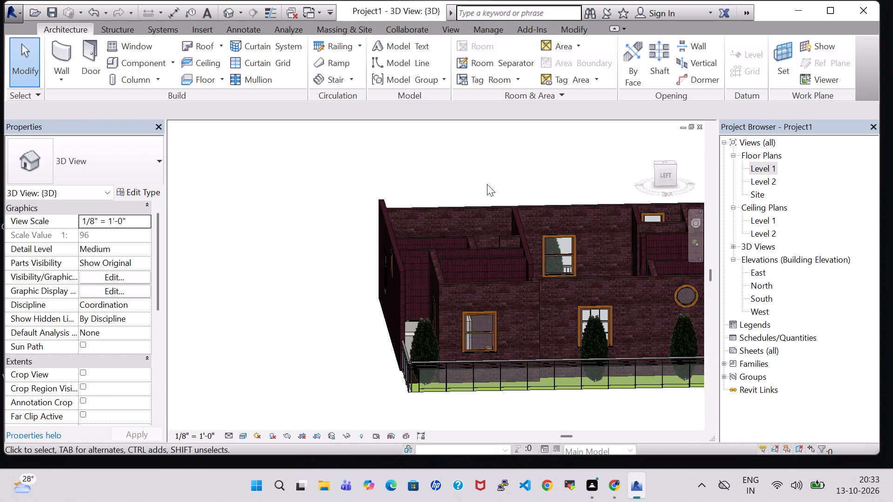
pyautogui.keyDown('shift'); pyautogui.moveTo(483, 158); pyautogui.dragTo(488, 253, button='middle'); pyautogui.keyUp('shift')
pyautogui.keyDown('shift'); pyautogui.scroll(-1, 487, 183); pyautogui.keyUp('shift')
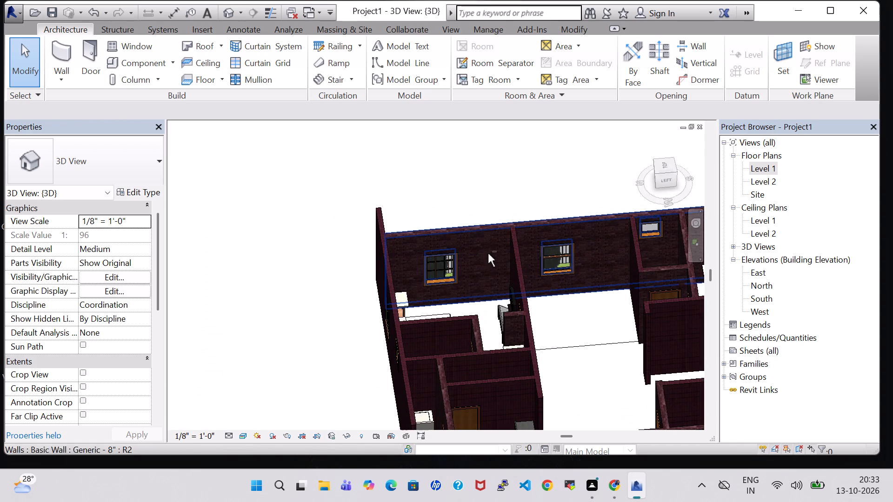
pyautogui.moveTo(466, 195); pyautogui.dragTo(412, 82, button='middle')
pyautogui.keyDown('shift'); pyautogui.moveTo(506, 221); pyautogui.dragTo(493, 259, button='middle'); pyautogui.keyUp('shift')
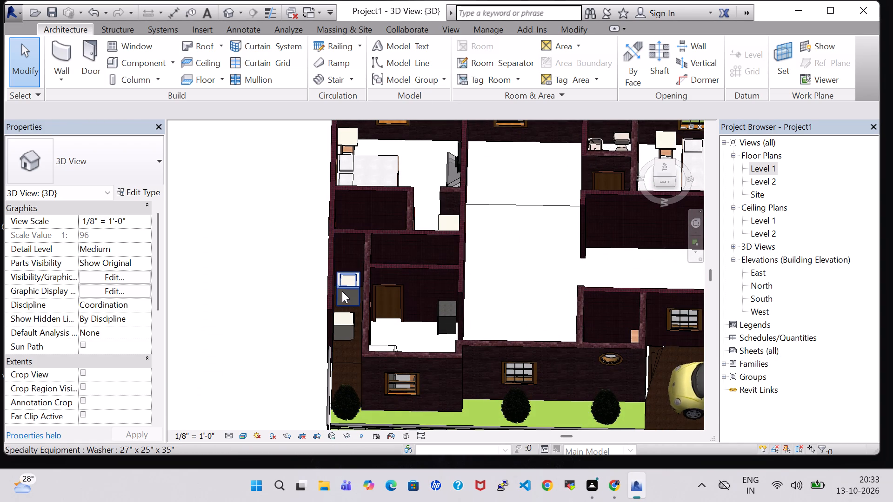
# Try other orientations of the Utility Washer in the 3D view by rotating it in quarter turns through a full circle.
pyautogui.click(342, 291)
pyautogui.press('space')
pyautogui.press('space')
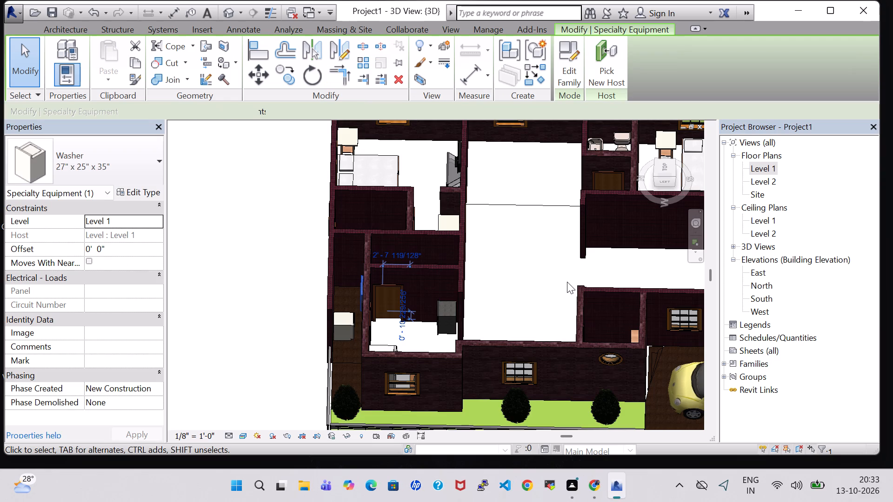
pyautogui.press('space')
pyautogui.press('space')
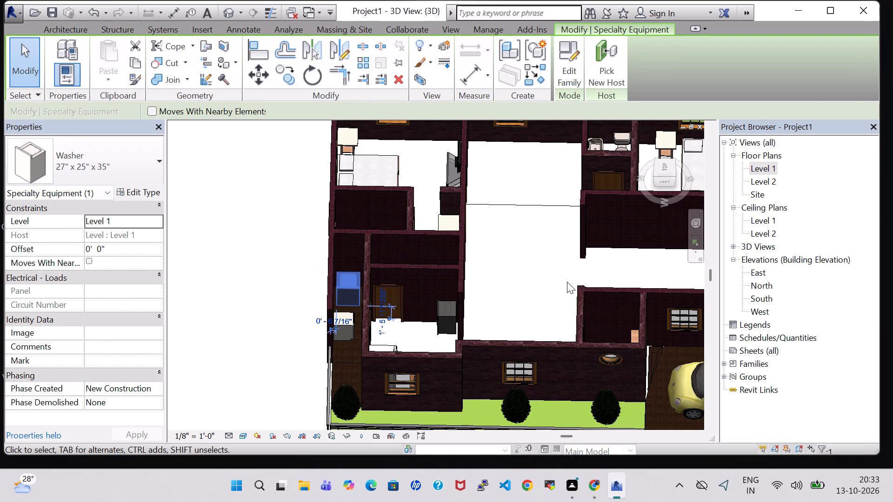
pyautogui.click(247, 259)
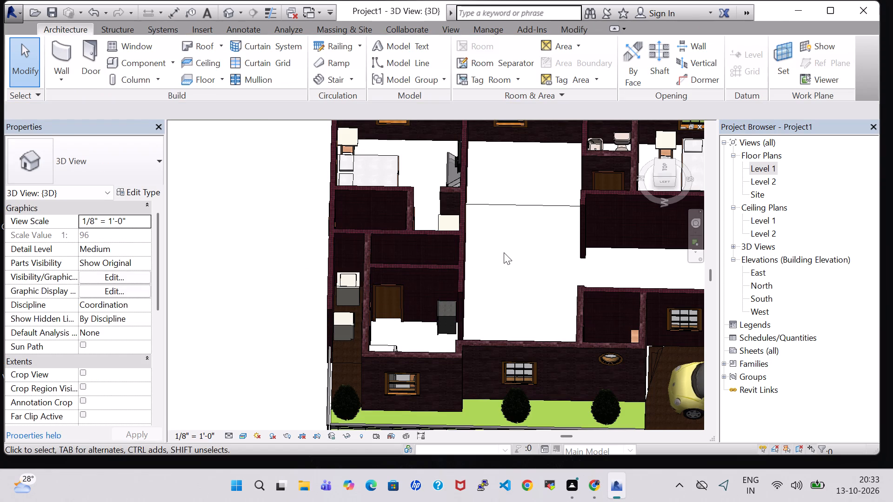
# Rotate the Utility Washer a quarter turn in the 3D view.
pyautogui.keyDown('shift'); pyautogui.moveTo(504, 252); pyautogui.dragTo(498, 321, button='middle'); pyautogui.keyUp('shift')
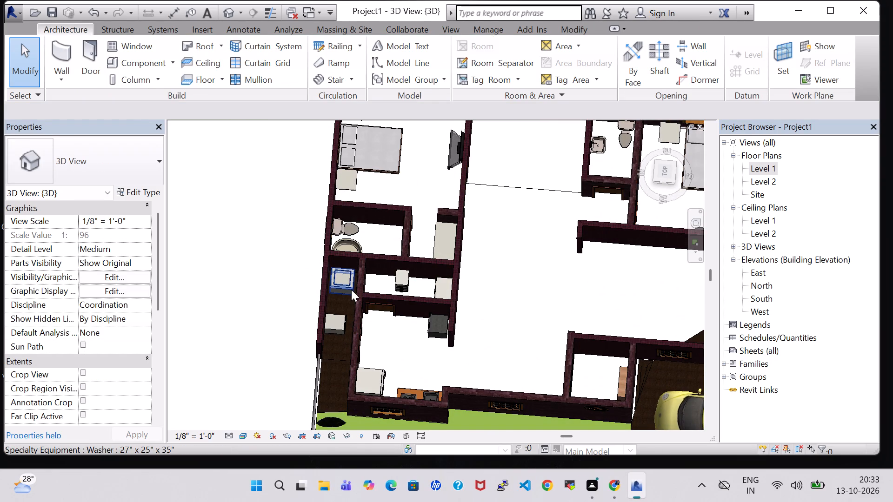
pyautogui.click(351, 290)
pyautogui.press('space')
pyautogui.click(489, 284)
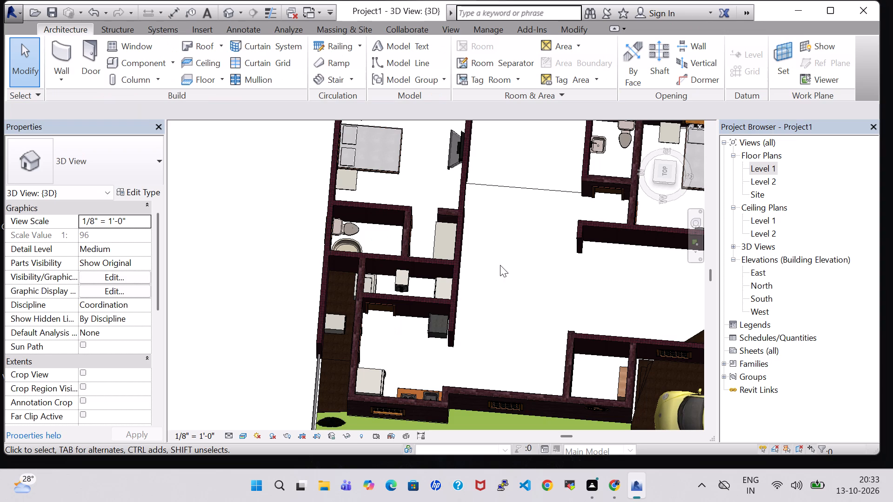
# Inspect the Washer and the surrounding rooms from several angles in the 3D view.
pyautogui.keyDown('shift'); pyautogui.moveTo(500, 265); pyautogui.dragTo(475, 265, button='middle'); pyautogui.keyUp('shift')
pyautogui.keyDown('shift'); pyautogui.scroll(-1, 475, 265); pyautogui.keyUp('shift')
pyautogui.moveTo(475, 256); pyautogui.dragTo(397, 219, button='middle')
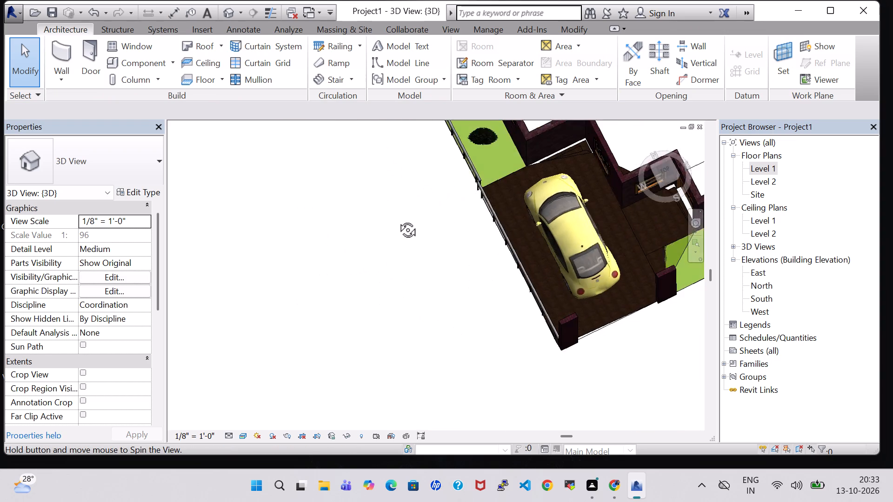
pyautogui.moveTo(397, 219); pyautogui.dragTo(397, 213, button='middle')
pyautogui.moveTo(398, 211); pyautogui.dragTo(181, 427, button='middle')
pyautogui.moveTo(407, 211); pyautogui.dragTo(407, 325, button='middle')
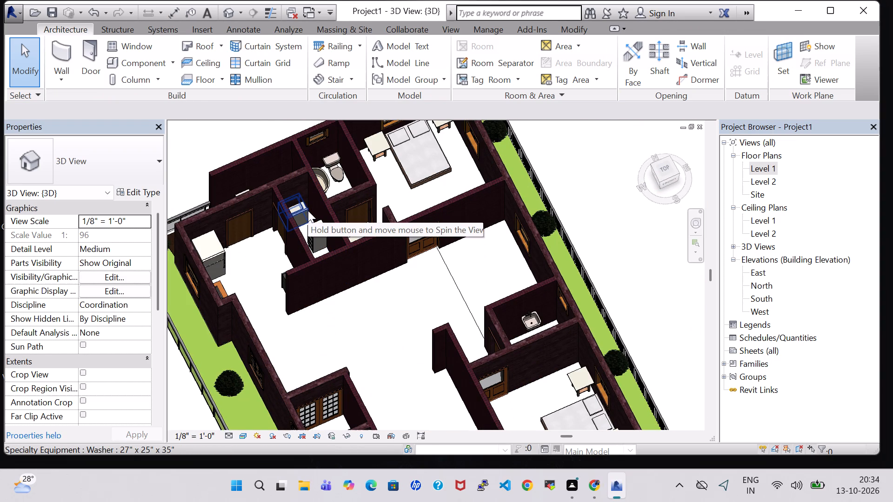
pyautogui.press('space')
pyautogui.press('space')
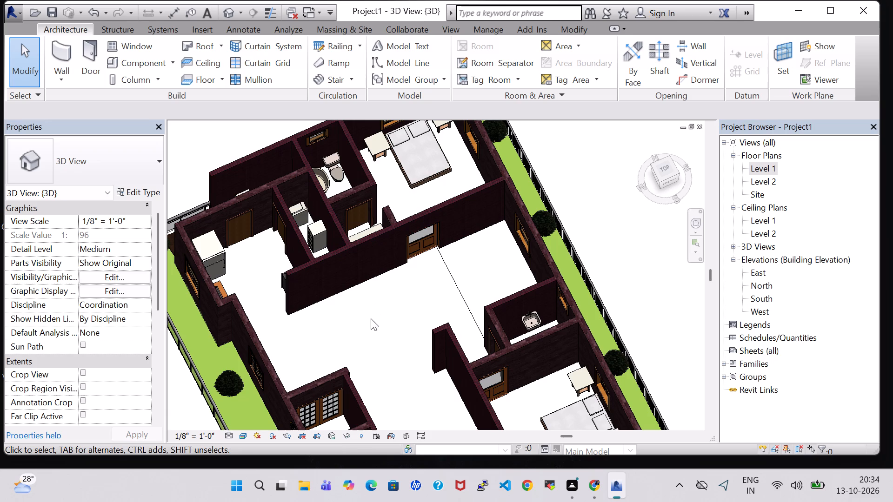
pyautogui.keyDown('shift'); pyautogui.moveTo(370, 320); pyautogui.dragTo(401, 321, button='middle'); pyautogui.keyUp('shift')
pyautogui.moveTo(327, 403); pyautogui.dragTo(414, 397, button='middle')
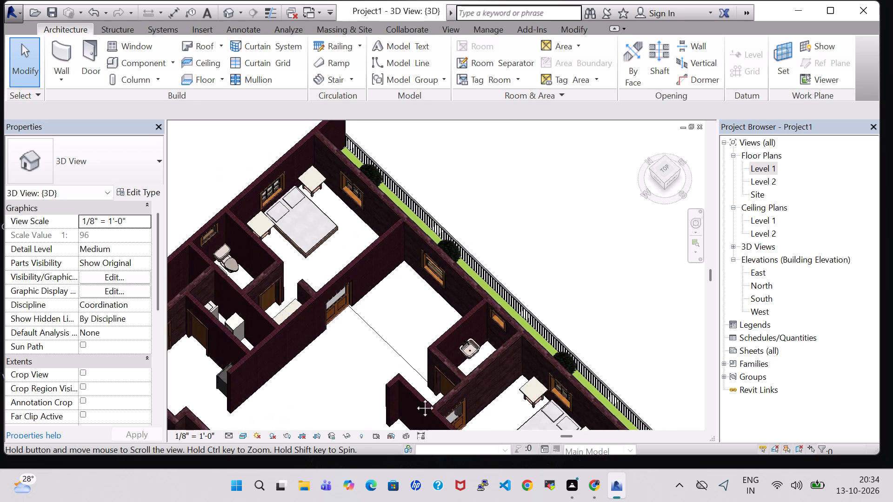
pyautogui.moveTo(414, 397); pyautogui.dragTo(482, 376, button='middle')
pyautogui.keyDown('shift'); pyautogui.moveTo(458, 371); pyautogui.dragTo(500, 365, button='middle'); pyautogui.keyUp('shift')
pyautogui.moveTo(524, 222); pyautogui.dragTo(409, 144, button='middle')
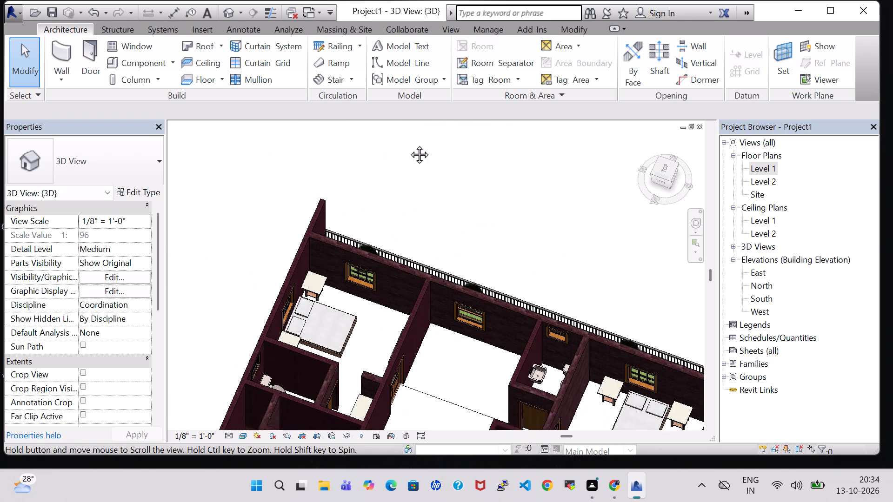
pyautogui.moveTo(409, 144); pyautogui.dragTo(370, 107, button='middle')
pyautogui.scroll(-2, 439, 222)
pyautogui.moveTo(609, 353); pyautogui.dragTo(622, 313, button='middle')
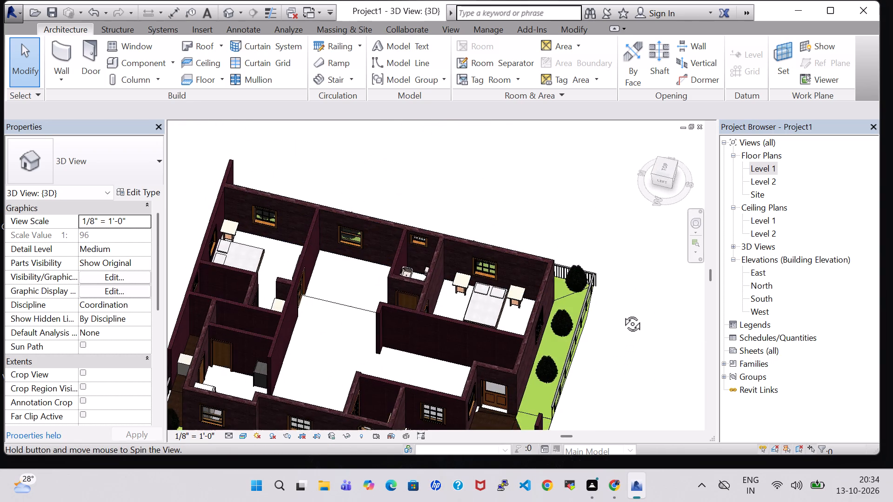
pyautogui.moveTo(622, 313); pyautogui.dragTo(628, 296, button='middle')
pyautogui.moveTo(335, 343); pyautogui.dragTo(397, 341, button='middle')
pyautogui.keyDown('shift'); pyautogui.moveTo(394, 341); pyautogui.dragTo(421, 339, button='middle'); pyautogui.keyUp('shift')
pyautogui.moveTo(404, 389); pyautogui.dragTo(393, 305, button='middle')
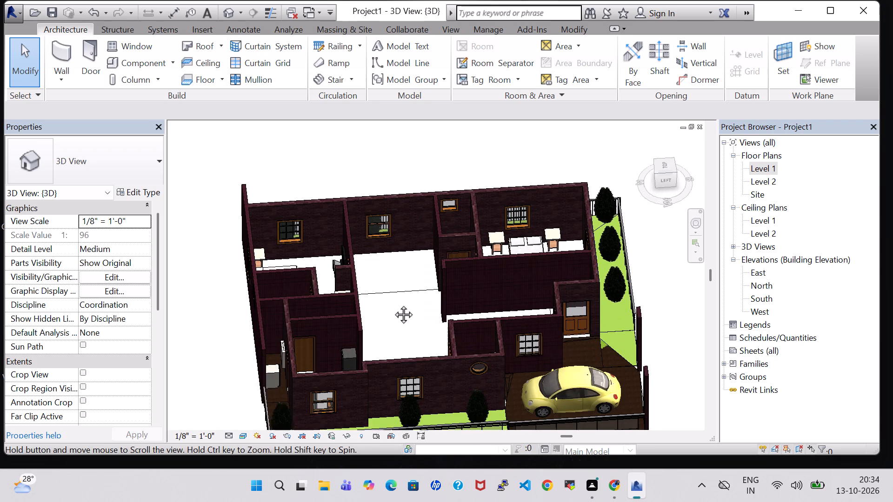
pyautogui.scroll(4, 273, 339)
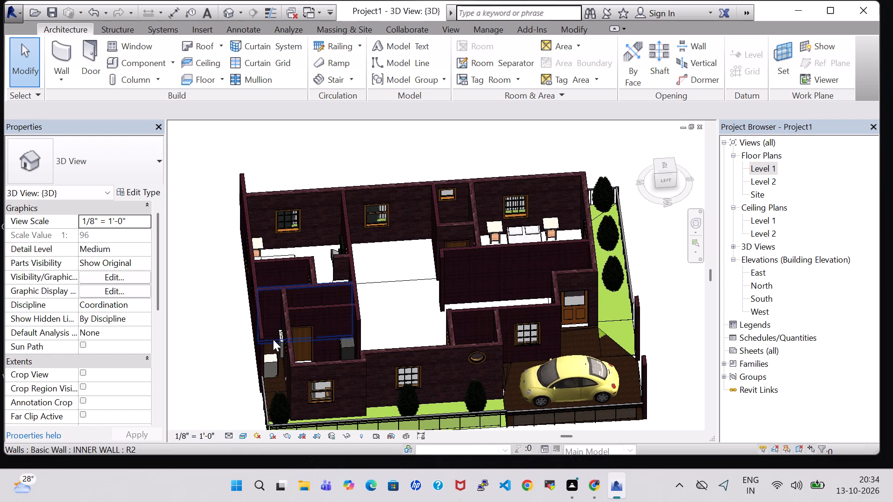
# Delete the Washer from the Utility area.
pyautogui.click(287, 345)
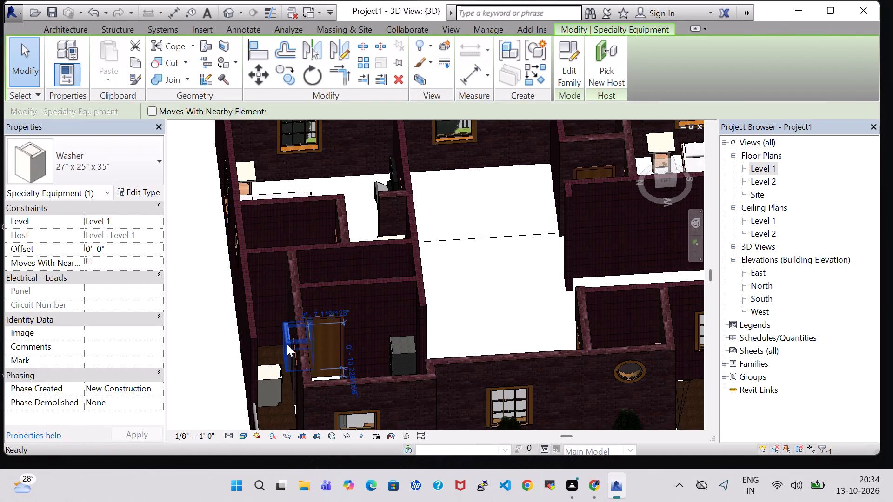
pyautogui.press('Delete')
# Load the Dishwasher component family from the Domestic folder of the US Imperial Specialty Equipment library.
pyautogui.click(158, 55)
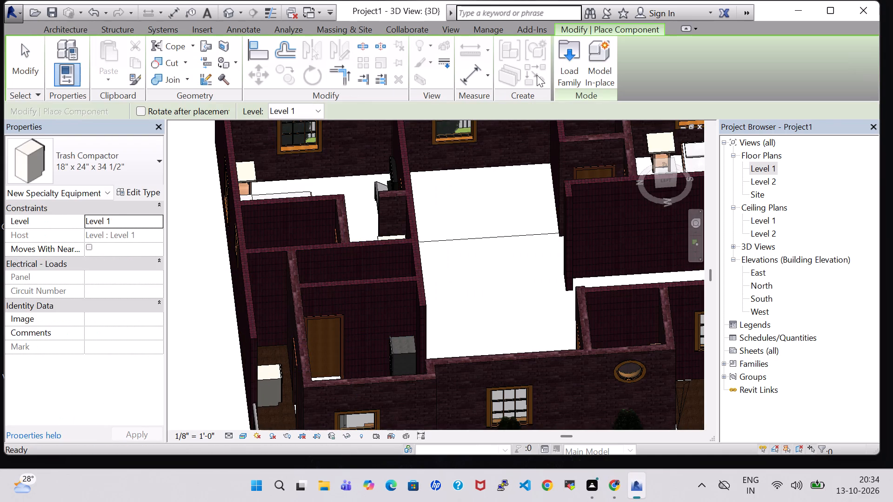
pyautogui.click(558, 68)
pyautogui.scroll(-2, 287, 198)
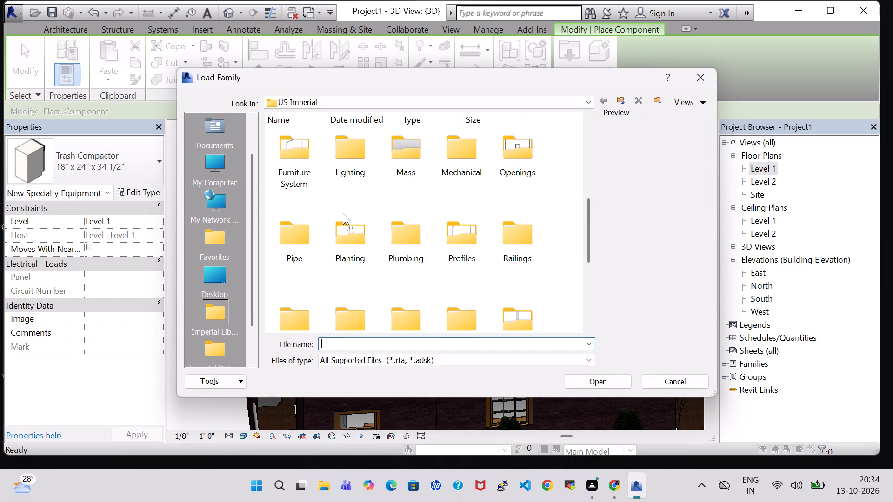
pyautogui.scroll(-2, 343, 213)
pyautogui.scroll(1, 367, 183)
pyautogui.doubleClick(350, 251)
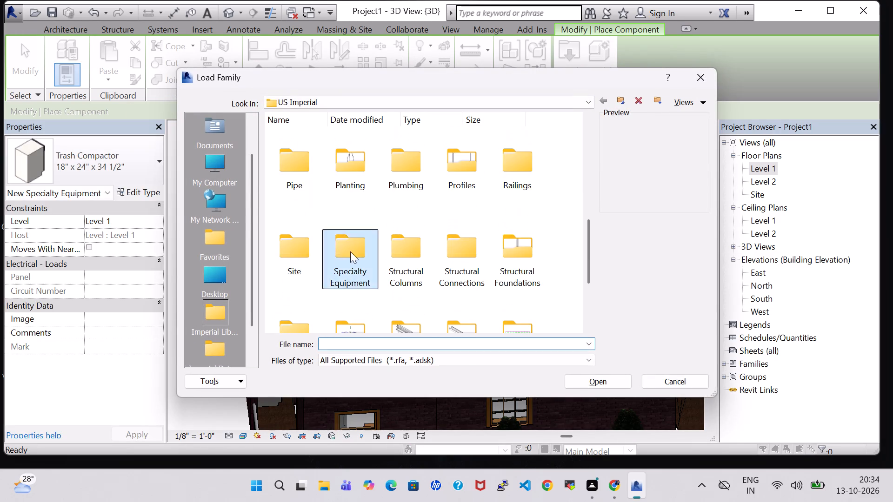
pyautogui.doubleClick(345, 154)
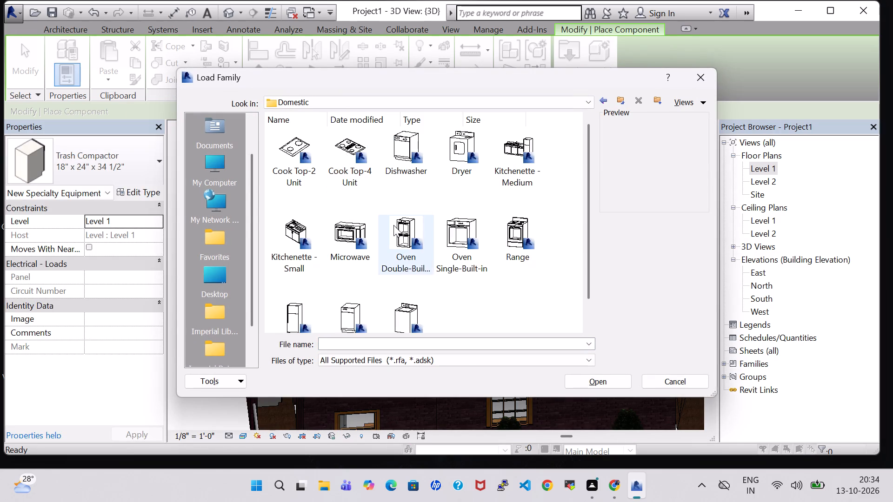
pyautogui.scroll(-1, 410, 230)
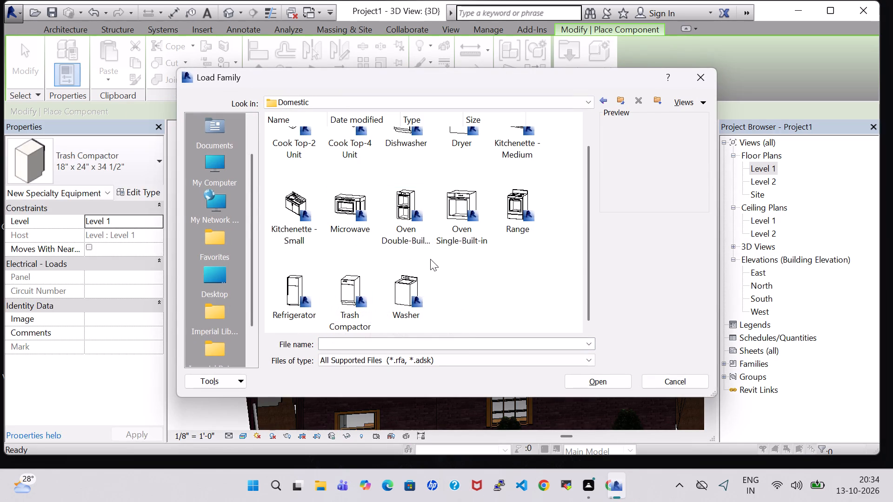
pyautogui.scroll(1, 417, 286)
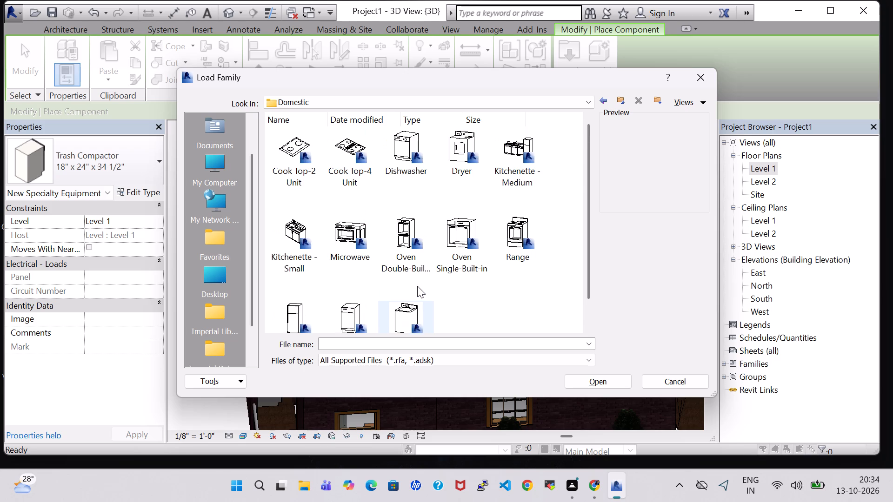
pyautogui.scroll(-1, 417, 286)
pyautogui.scroll(1, 423, 264)
pyautogui.click(397, 143)
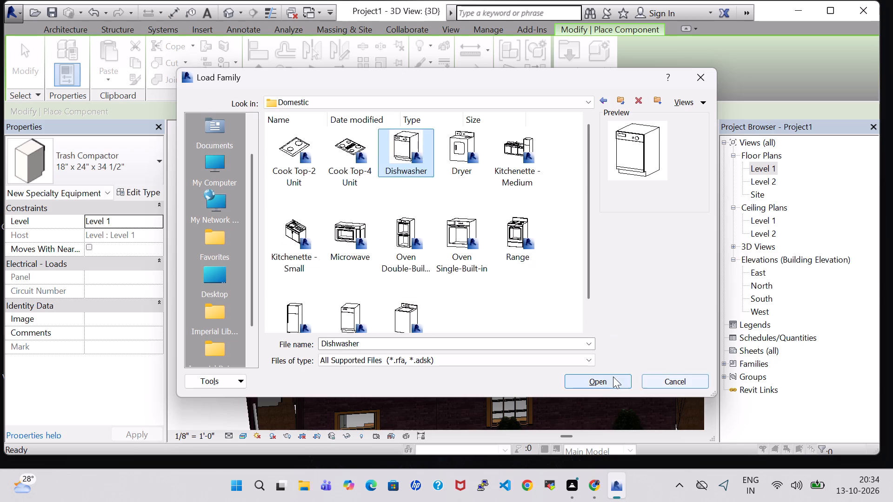
pyautogui.click(613, 376)
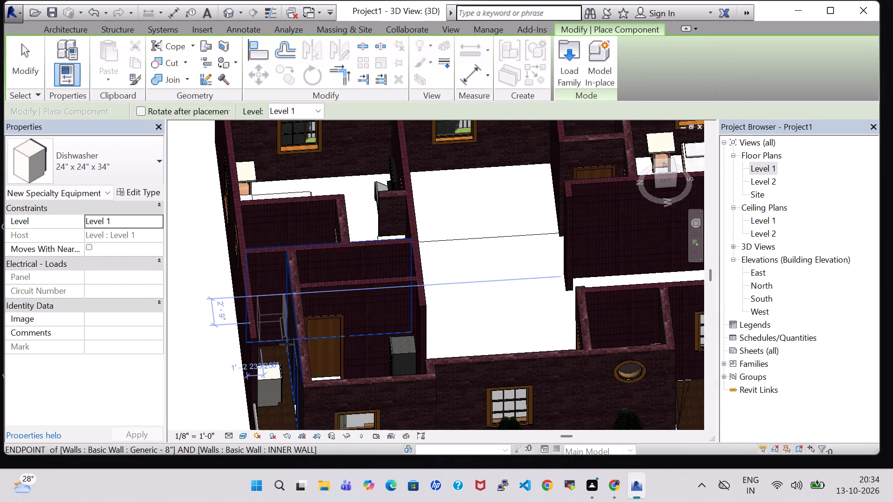
# Place one 24" x 24" x 34" Dishwasher on Level 1 near the wall between Utility and T&bath.
pyautogui.click(287, 344)
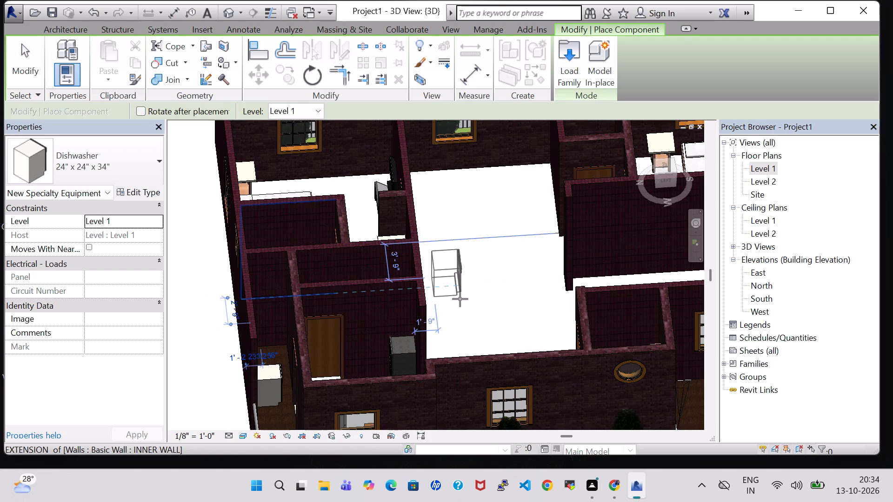
pyautogui.press('Escape')
pyautogui.press('Escape')
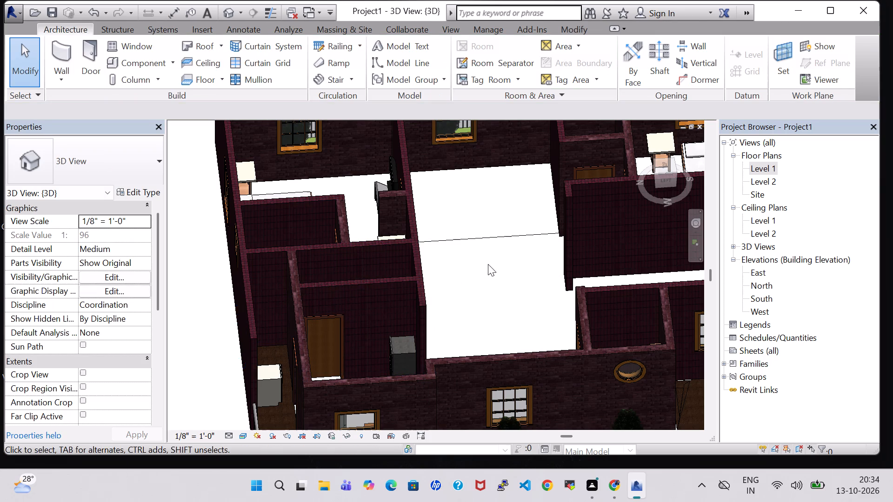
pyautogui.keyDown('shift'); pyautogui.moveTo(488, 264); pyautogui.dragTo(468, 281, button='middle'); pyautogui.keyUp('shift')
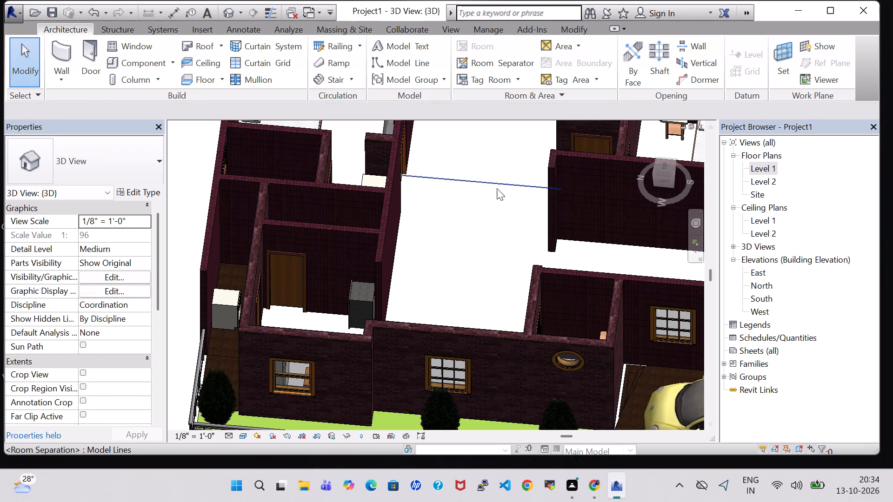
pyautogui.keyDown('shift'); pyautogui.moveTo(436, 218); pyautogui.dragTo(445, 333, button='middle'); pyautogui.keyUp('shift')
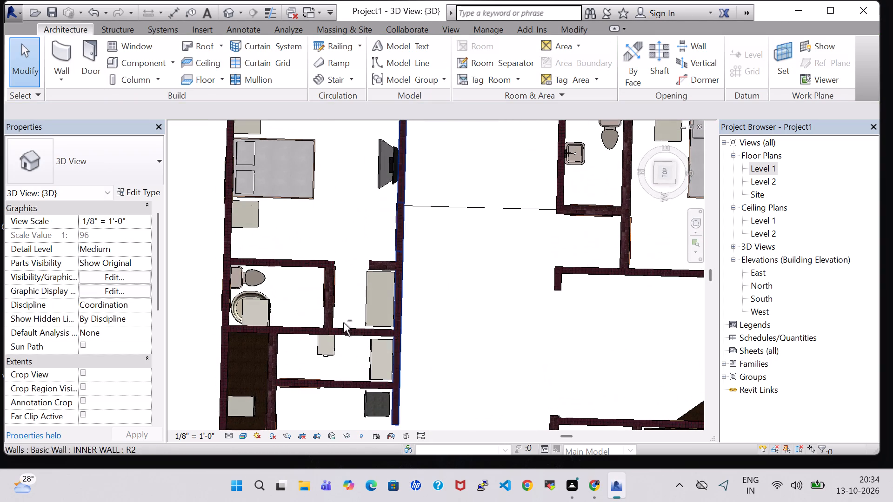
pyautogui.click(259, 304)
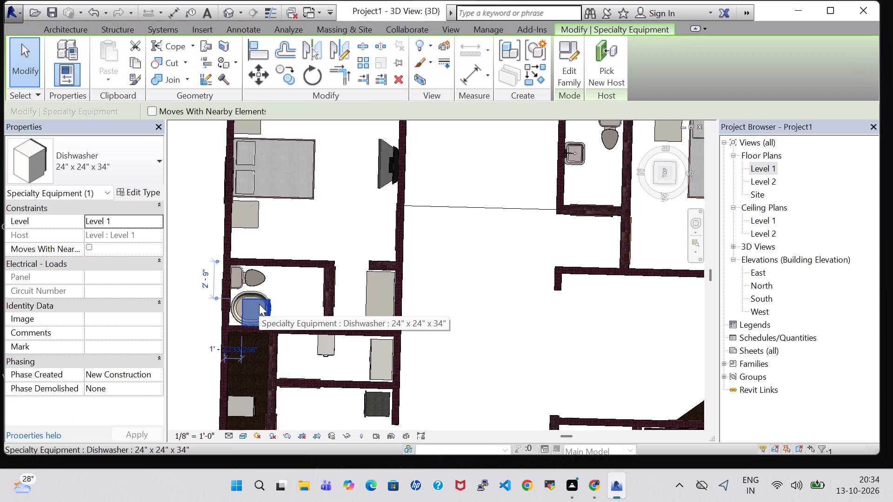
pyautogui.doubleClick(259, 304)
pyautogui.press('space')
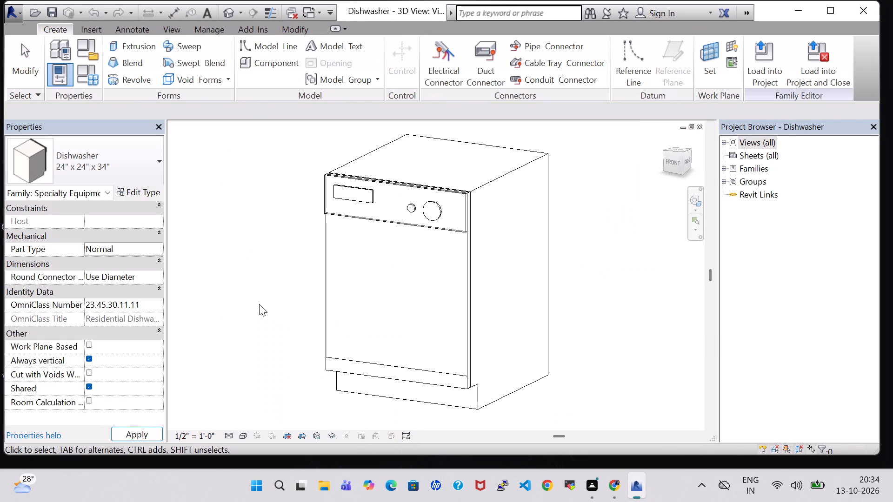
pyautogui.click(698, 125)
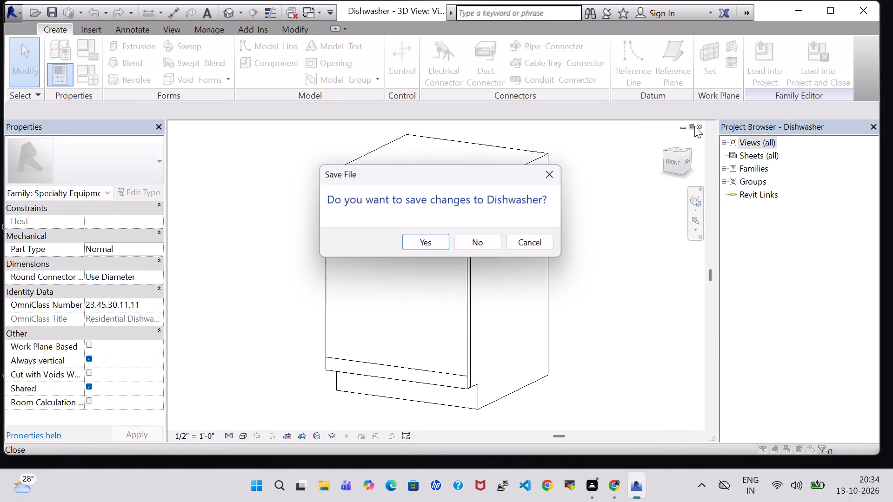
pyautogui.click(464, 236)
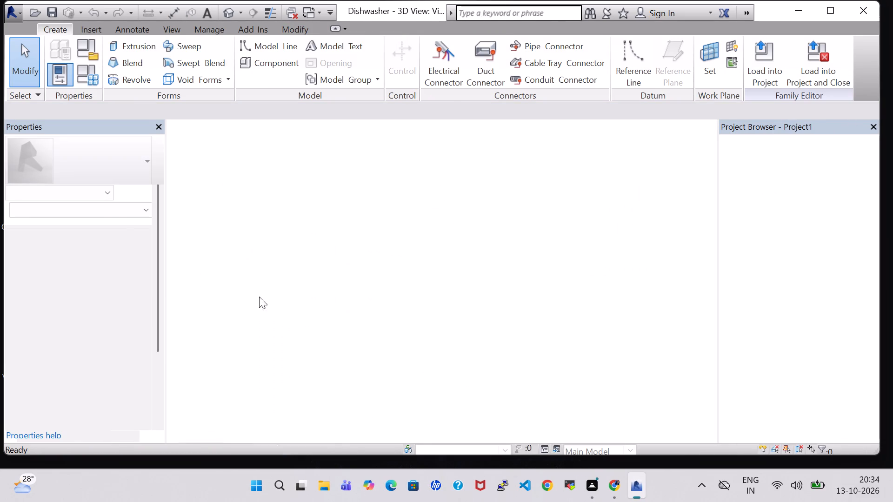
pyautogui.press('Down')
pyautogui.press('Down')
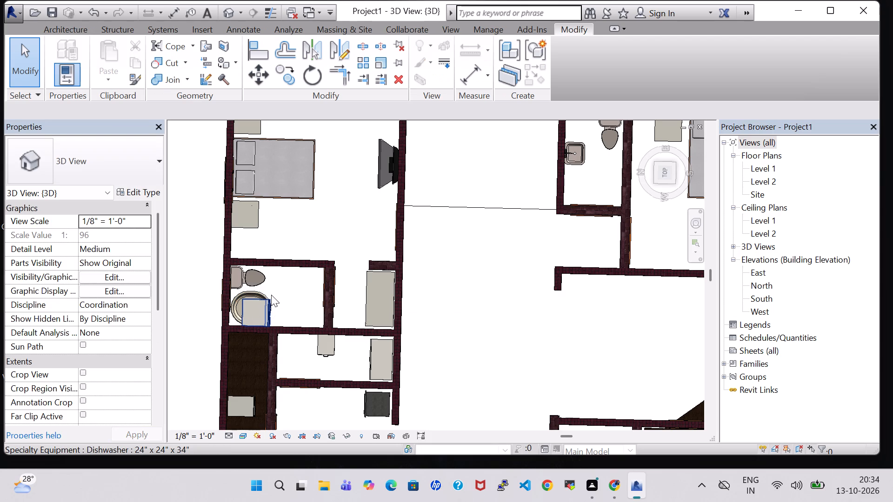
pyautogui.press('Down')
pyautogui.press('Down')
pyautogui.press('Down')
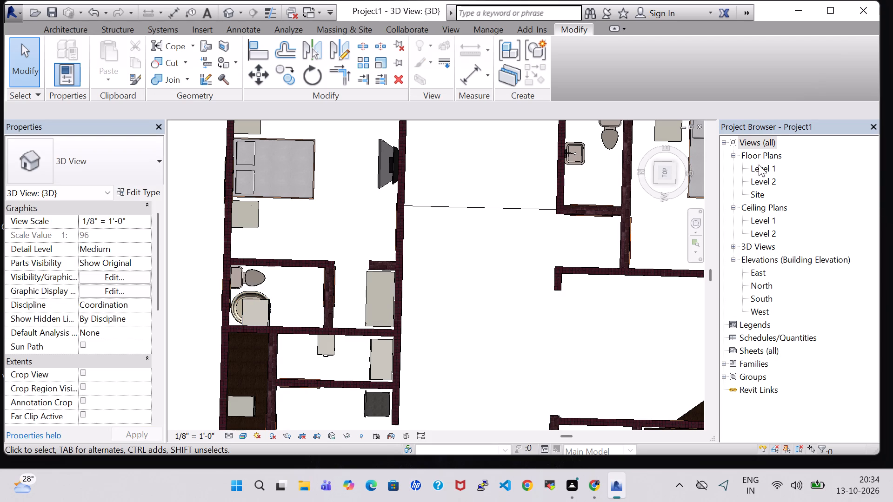
# In the Level 1 floor plan, move the Dishwasher out of the T&bath into the Utility and rotate it a quarter turn.
pyautogui.doubleClick(760, 165)
pyautogui.scroll(-2, 598, 228)
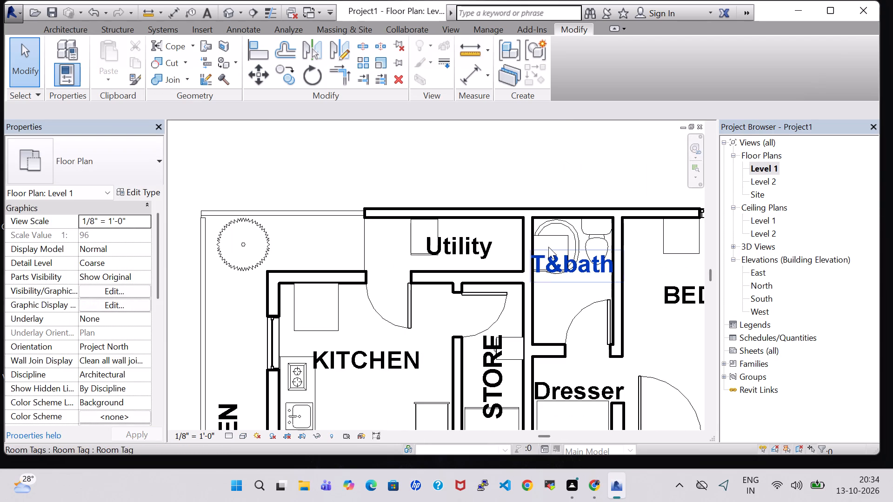
pyautogui.click(550, 239)
pyautogui.moveTo(548, 251); pyautogui.dragTo(511, 248)
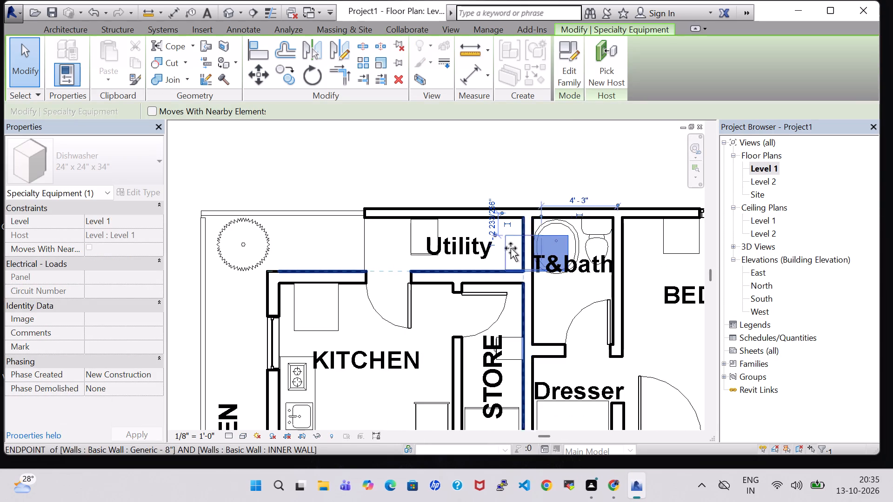
pyautogui.moveTo(511, 248); pyautogui.dragTo(495, 242)
pyautogui.press('space')
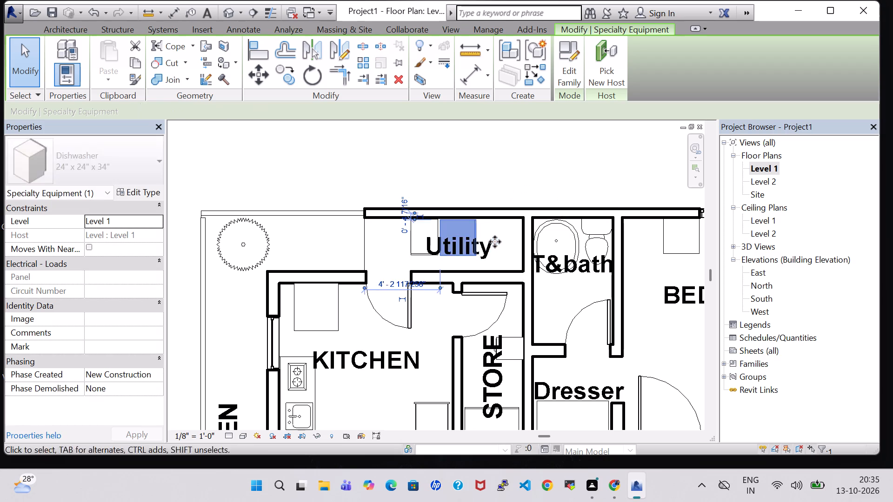
# Nudge the Dishwasher across the Utility toward the T&bath wall and rotate it two quarter turns.
pyautogui.press('Down')
pyautogui.press('Right')
pyautogui.press('Right')
pyautogui.press('Right')
pyautogui.press('Right')
pyautogui.press('Right')
pyautogui.press('Right')
pyautogui.press('Right')
pyautogui.press('Right')
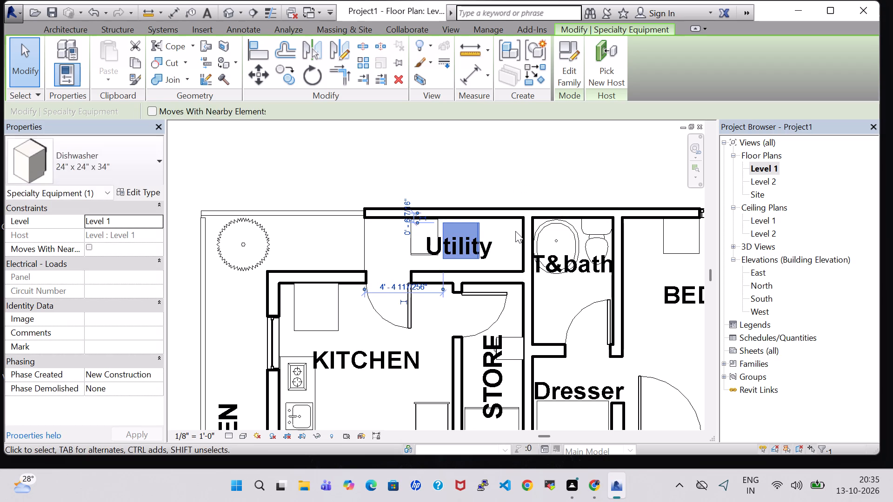
pyautogui.press('space')
pyautogui.press('space')
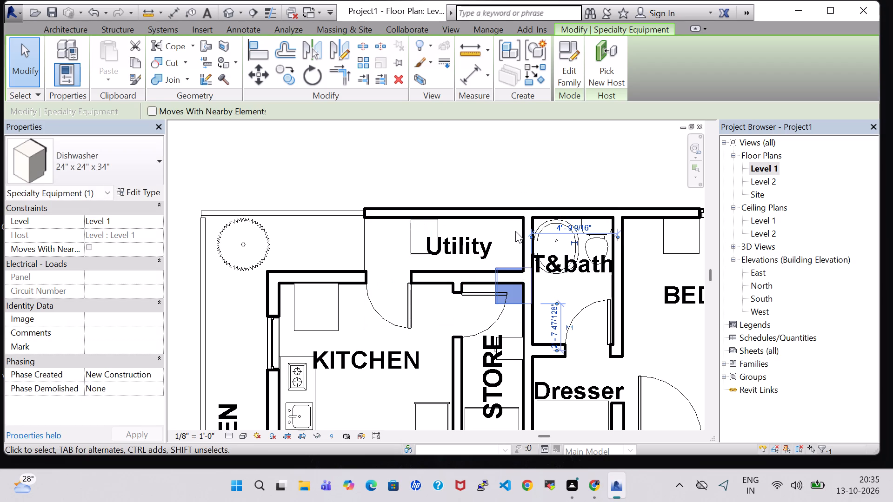
# Nudge the rotated Dishwasher back into the Utility so it sits against the wall shared with T&bath.
pyautogui.press('Up')
pyautogui.press('Up')
pyautogui.press('Up')
pyautogui.press('Up')
pyautogui.press('Up')
pyautogui.press('Up')
pyautogui.press('Up')
pyautogui.press('Up')
pyautogui.press('Up')
pyautogui.press('Up')
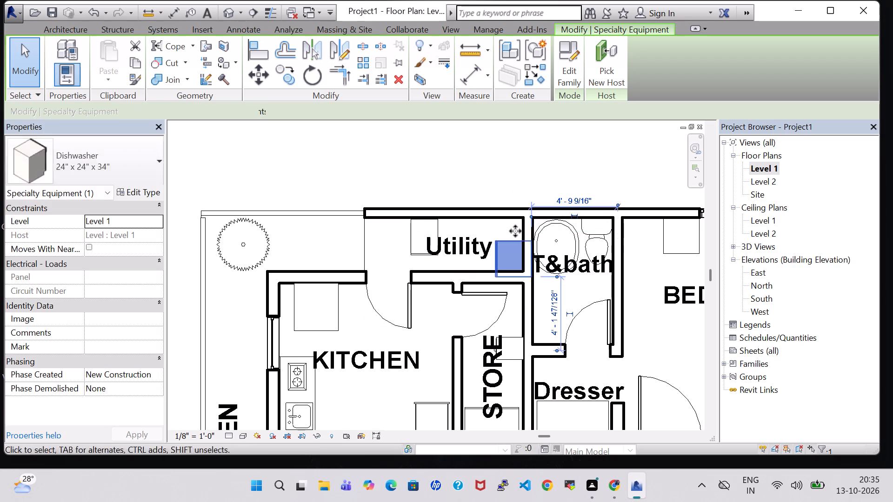
pyautogui.press('Up')
pyautogui.press('Up')
pyautogui.press('Left')
pyautogui.press('Left')
pyautogui.press('Left')
pyautogui.press('Left')
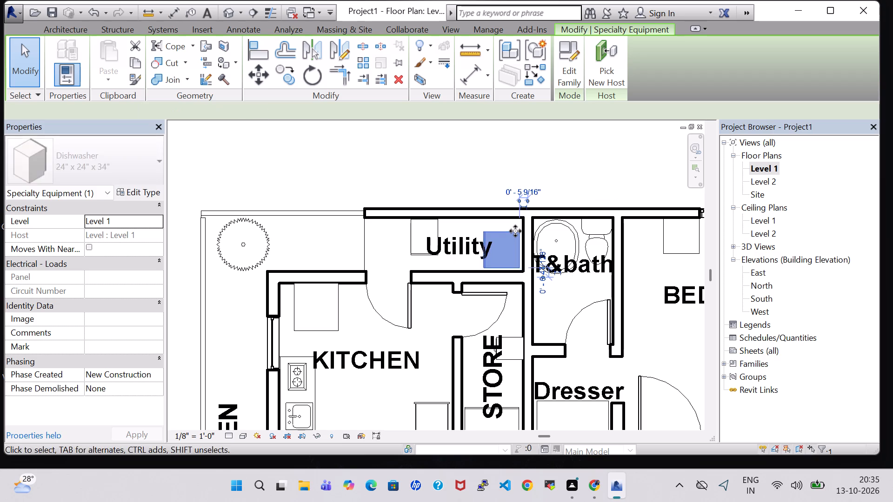
pyautogui.press('Up')
pyautogui.press('Right')
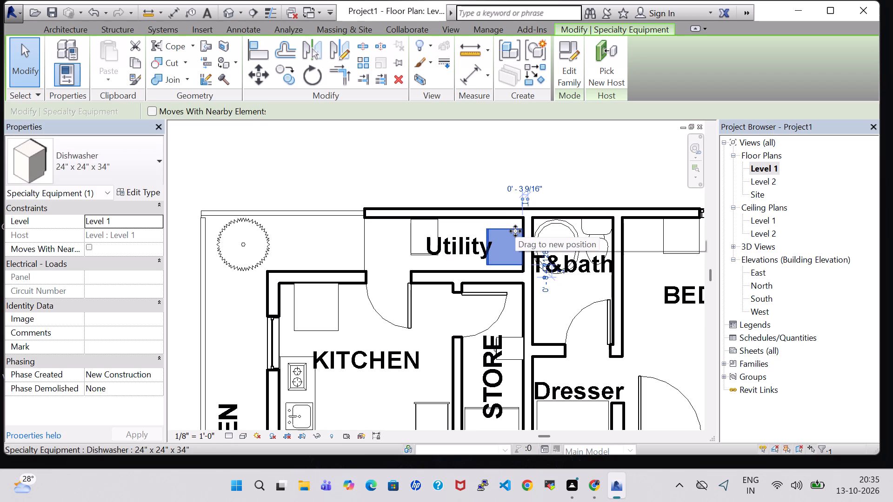
pyautogui.click(490, 177)
pyautogui.click(417, 240)
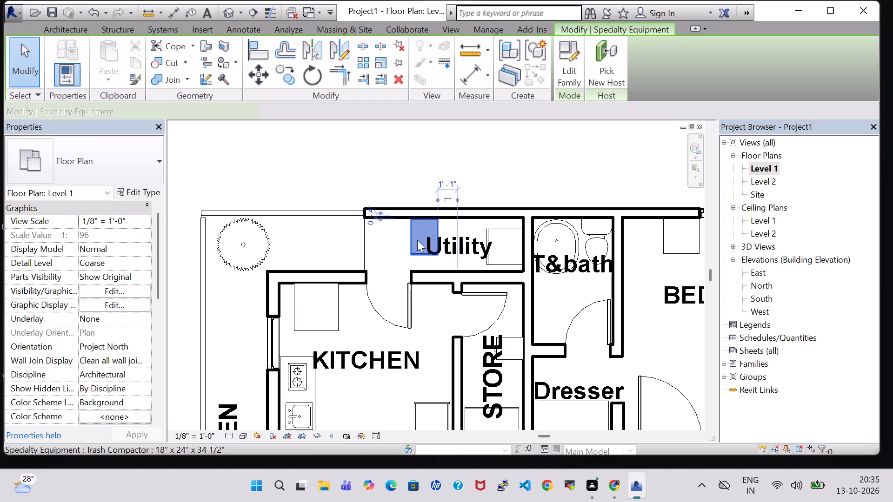
pyautogui.click(512, 231)
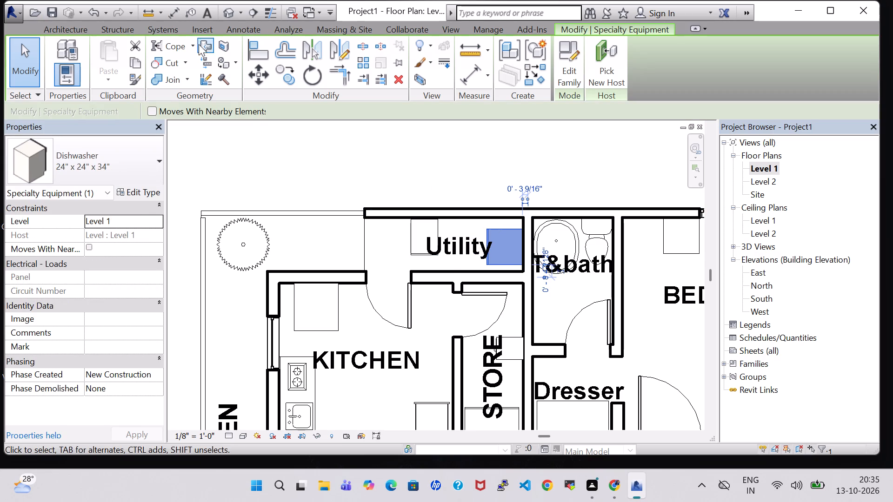
# Examine the furnished house interior in the 3D view from several angles, including the utility, kitchen, bedroom and parking areas.
pyautogui.click(229, 10)
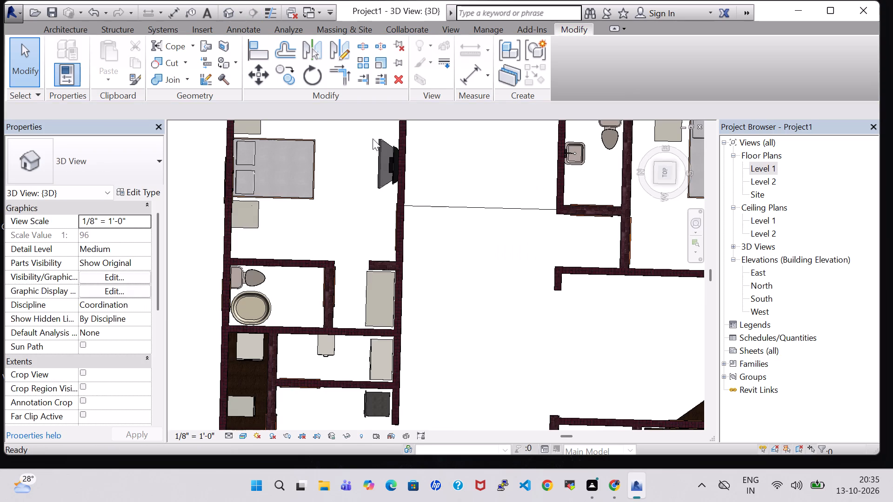
pyautogui.keyDown('shift'); pyautogui.moveTo(465, 370); pyautogui.dragTo(465, 241, button='middle'); pyautogui.keyUp('shift')
pyautogui.keyDown('shift'); pyautogui.moveTo(466, 235); pyautogui.dragTo(476, 318, button='middle'); pyautogui.keyUp('shift')
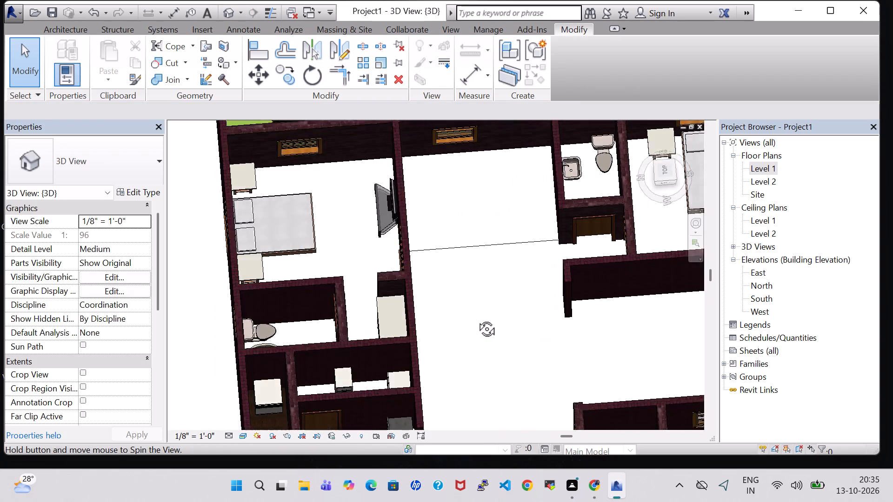
pyautogui.keyDown('shift'); pyautogui.moveTo(476, 318); pyautogui.dragTo(497, 318, button='middle'); pyautogui.keyUp('shift')
pyautogui.moveTo(524, 374); pyautogui.dragTo(543, 195, button='middle')
pyautogui.keyDown('shift'); pyautogui.moveTo(557, 274); pyautogui.dragTo(577, 254, button='middle'); pyautogui.keyUp('shift')
pyautogui.keyDown('shift'); pyautogui.scroll(-1, 557, 274); pyautogui.keyUp('shift')
pyautogui.moveTo(618, 310); pyautogui.dragTo(391, 178, button='middle')
pyautogui.keyDown('shift'); pyautogui.moveTo(391, 178); pyautogui.dragTo(369, 212, button='middle'); pyautogui.keyUp('shift')
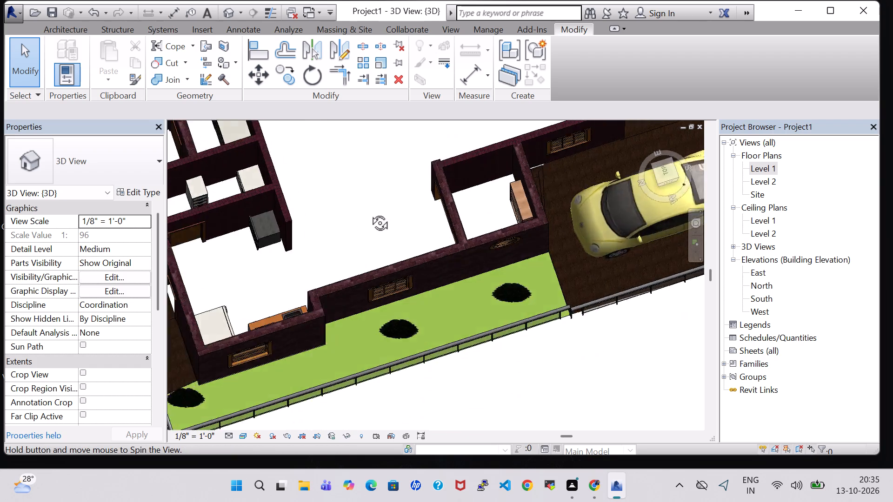
pyautogui.keyDown('shift'); pyautogui.moveTo(369, 212); pyautogui.dragTo(328, 223, button='middle'); pyautogui.keyUp('shift')
pyautogui.moveTo(389, 287); pyautogui.dragTo(336, 474, button='middle')
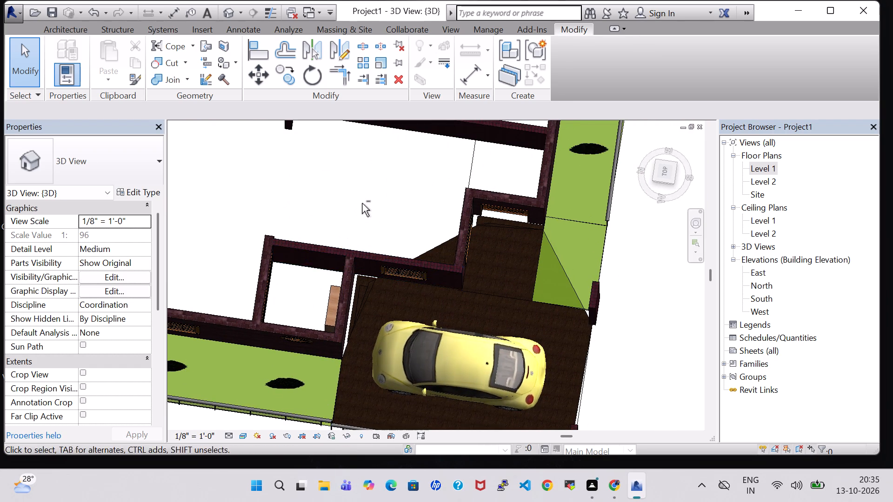
pyautogui.keyDown('shift'); pyautogui.moveTo(363, 202); pyautogui.dragTo(283, 151, button='middle'); pyautogui.keyUp('shift')
pyautogui.moveTo(593, 284); pyautogui.dragTo(388, 408, button='middle')
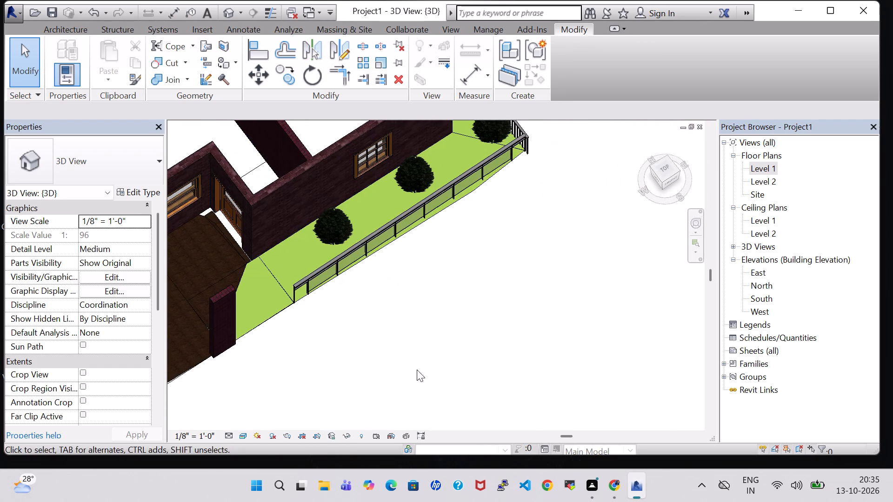
pyautogui.keyDown('shift'); pyautogui.moveTo(454, 343); pyautogui.dragTo(314, 277, button='middle'); pyautogui.keyUp('shift')
pyautogui.keyDown('shift'); pyautogui.moveTo(366, 304); pyautogui.dragTo(423, 252, button='middle'); pyautogui.keyUp('shift')
pyautogui.moveTo(339, 244); pyautogui.dragTo(488, 501, button='middle')
pyautogui.keyDown('shift'); pyautogui.moveTo(432, 258); pyautogui.dragTo(445, 272, button='middle'); pyautogui.keyUp('shift')
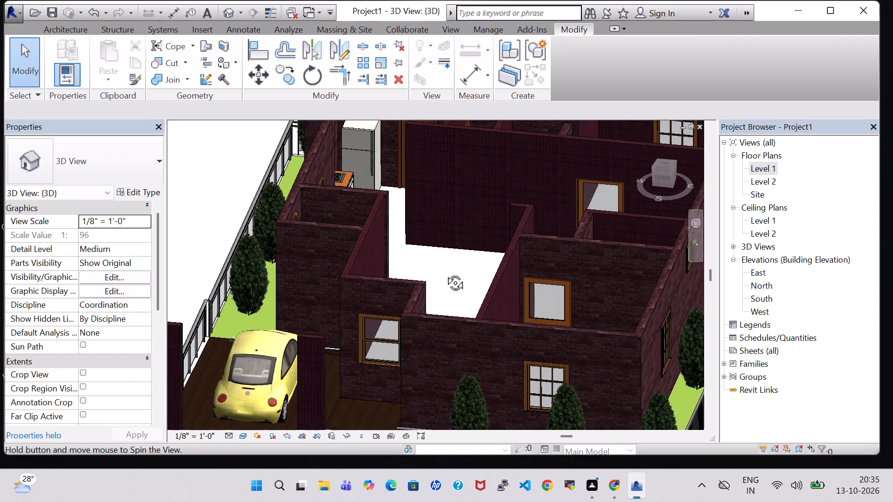
pyautogui.keyDown('shift'); pyautogui.moveTo(445, 272); pyautogui.dragTo(447, 304, button='middle'); pyautogui.keyUp('shift')
pyautogui.moveTo(396, 190); pyautogui.dragTo(449, 378, button='middle')
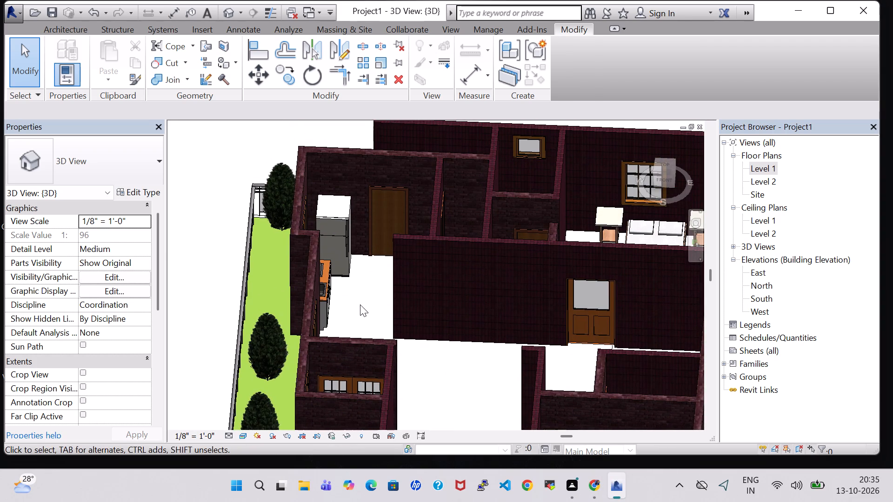
pyautogui.keyDown('shift'); pyautogui.moveTo(360, 298); pyautogui.dragTo(375, 304, button='middle'); pyautogui.keyUp('shift')
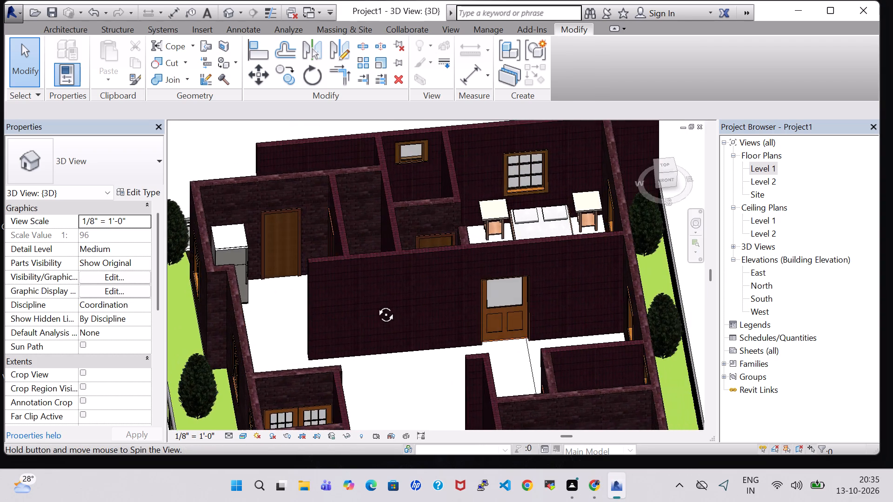
pyautogui.keyDown('shift'); pyautogui.moveTo(375, 304); pyautogui.dragTo(335, 299, button='middle'); pyautogui.keyUp('shift')
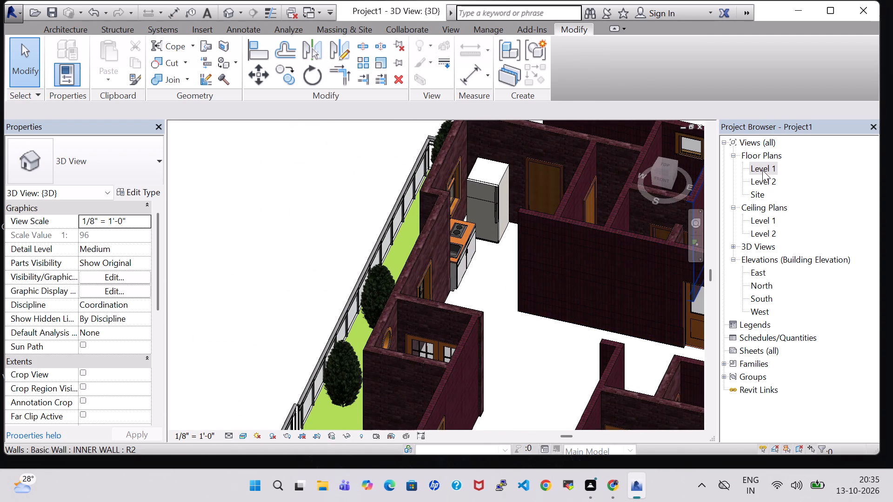
# Return to the Level 1 floor plan and review the whole layout of rooms and furnishings.
pyautogui.doubleClick(762, 170)
pyautogui.scroll(-3, 611, 217)
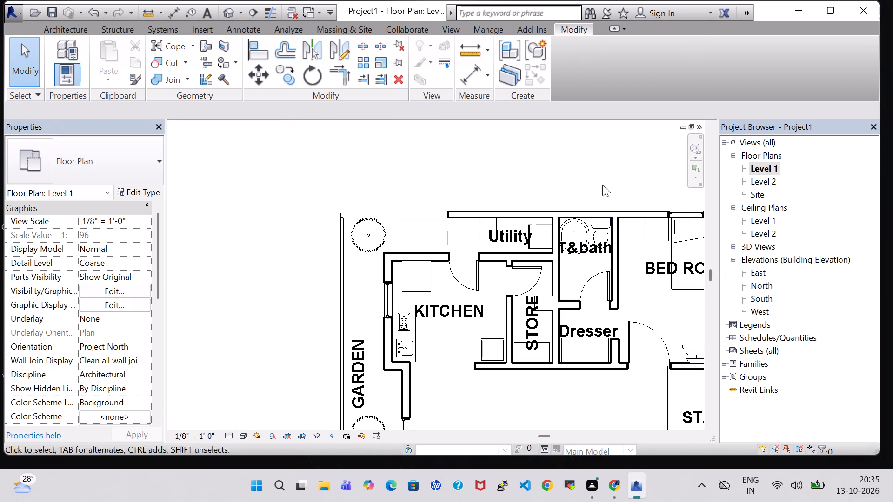
pyautogui.moveTo(603, 178); pyautogui.dragTo(481, 144, button='middle')
pyautogui.scroll(-3, 481, 144)
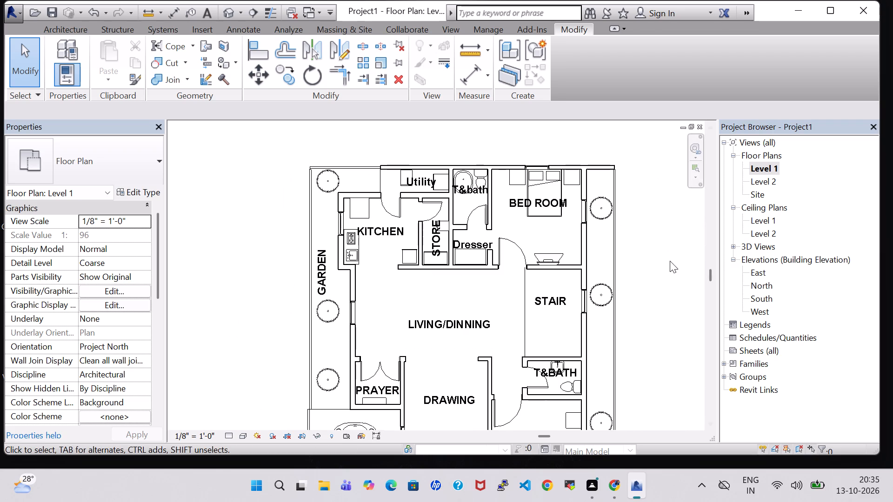
pyautogui.moveTo(670, 261); pyautogui.dragTo(662, 229, button='middle')
pyautogui.scroll(-1, 662, 229)
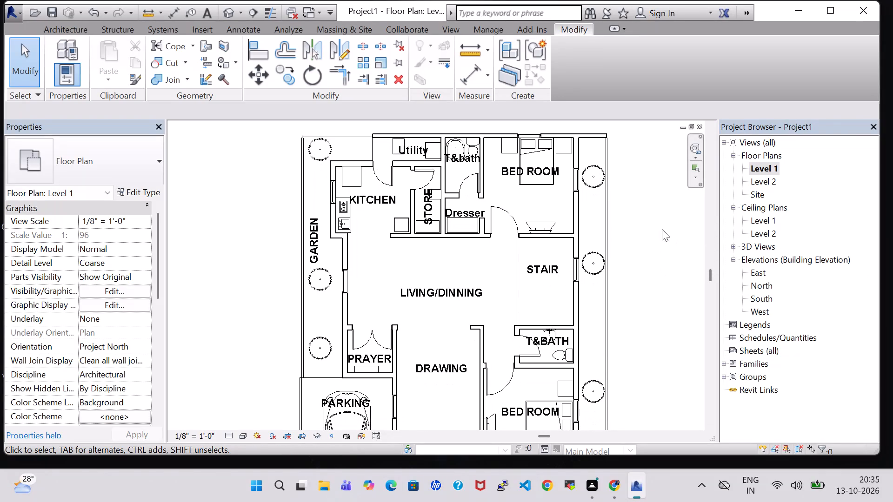
pyautogui.scroll(-1, 662, 229)
pyautogui.moveTo(662, 229); pyautogui.dragTo(608, 211, button='middle')
pyautogui.scroll(-2, 608, 211)
pyautogui.moveTo(618, 215); pyautogui.dragTo(583, 229, button='middle')
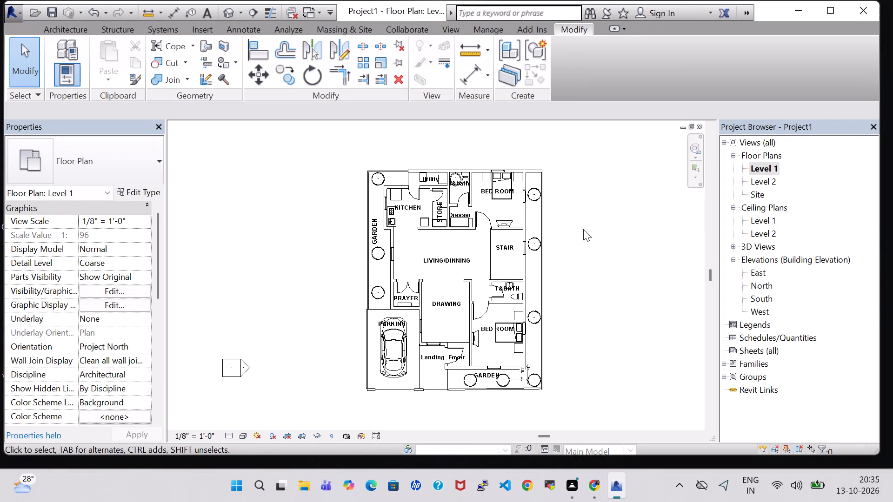
pyautogui.scroll(2, 583, 229)
pyautogui.moveTo(583, 229); pyautogui.dragTo(590, 218, button='middle')
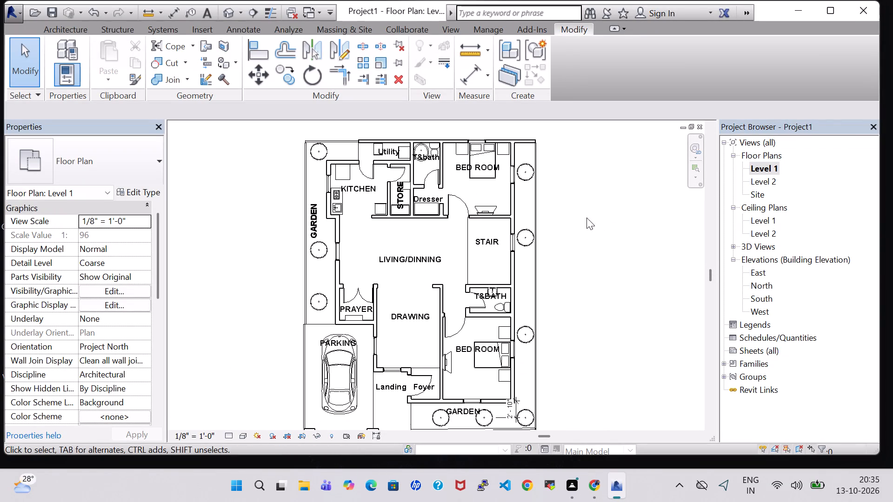
pyautogui.click(573, 248)
pyautogui.moveTo(573, 248); pyautogui.dragTo(580, 239, button='middle')
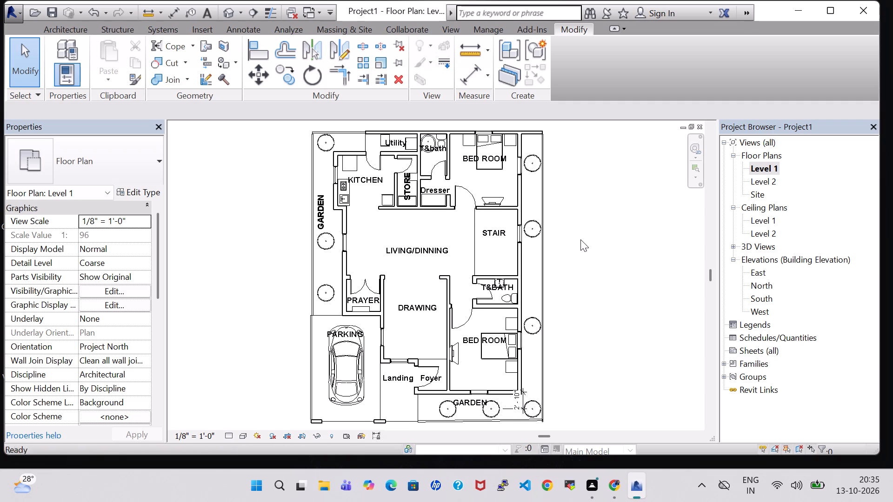
pyautogui.scroll(-1, 581, 254)
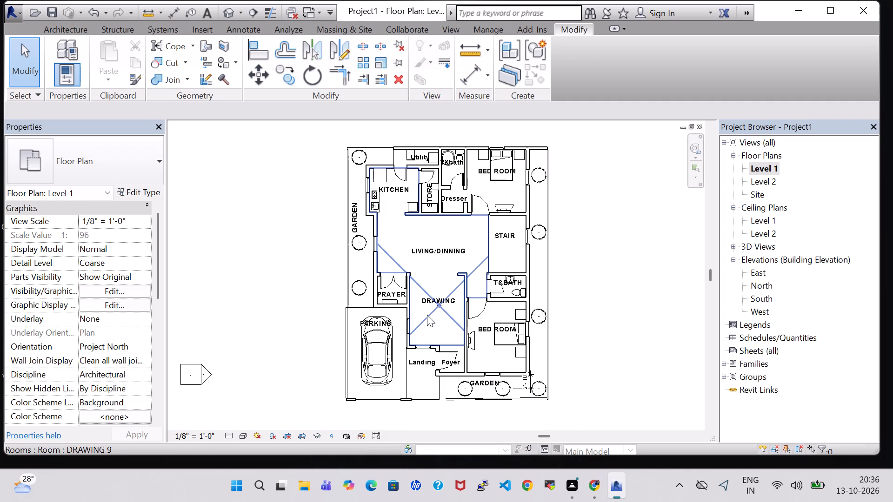
# Load the Table-Dining Round w Chairs component family from the Tables folder of the US Imperial Furniture library.
pyautogui.click(70, 25)
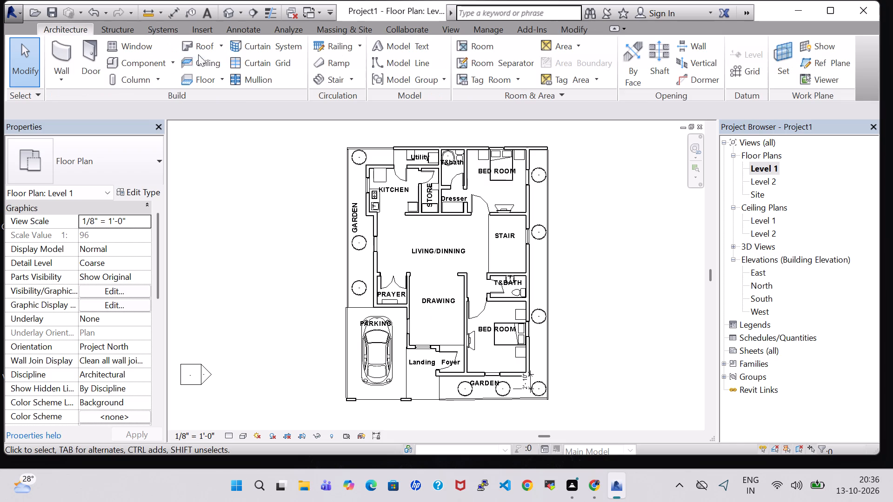
pyautogui.click(148, 61)
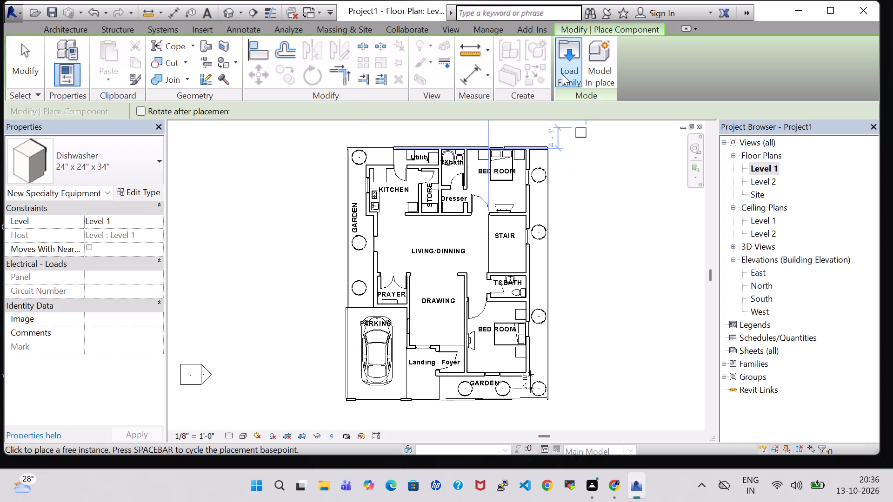
pyautogui.click(564, 73)
pyautogui.scroll(-1, 587, 144)
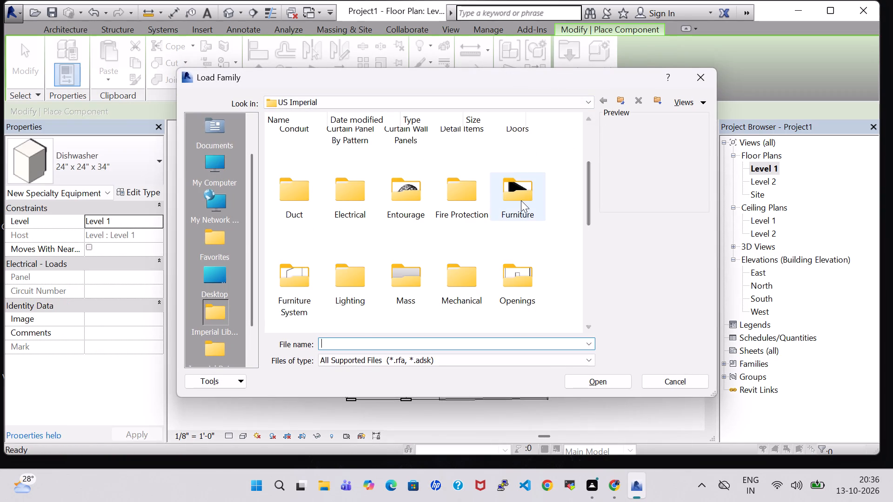
pyautogui.doubleClick(521, 201)
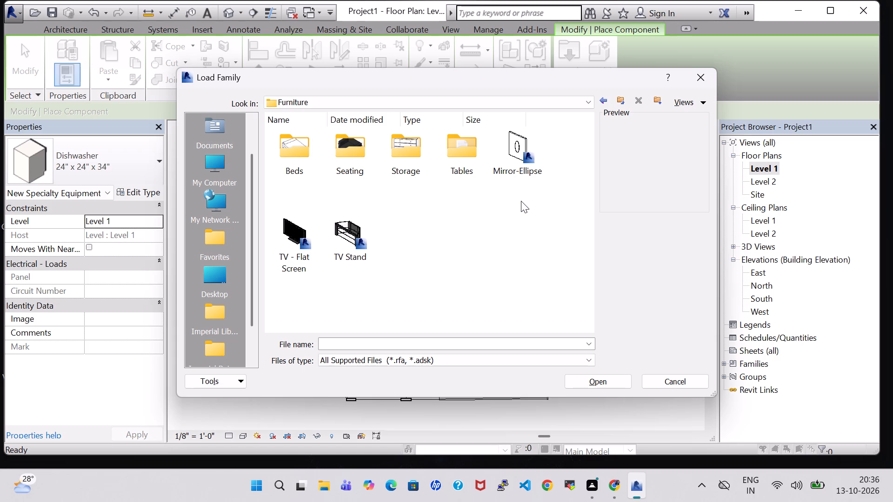
pyautogui.doubleClick(356, 162)
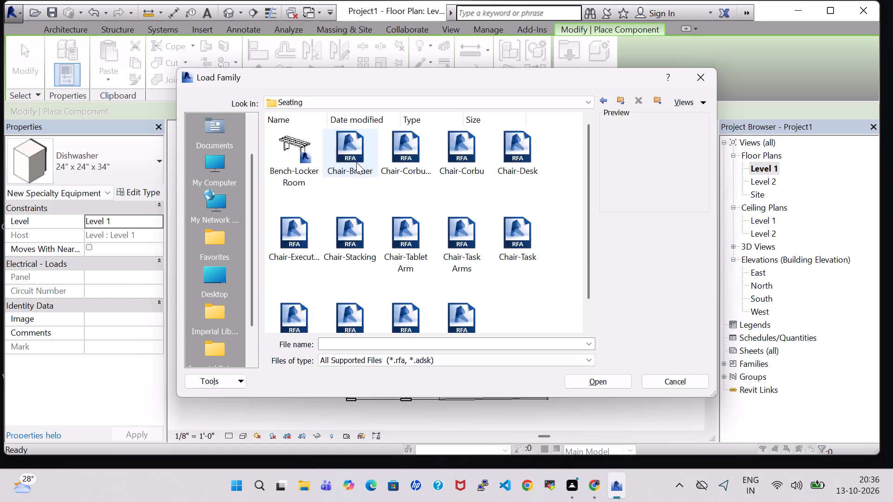
pyautogui.click(603, 95)
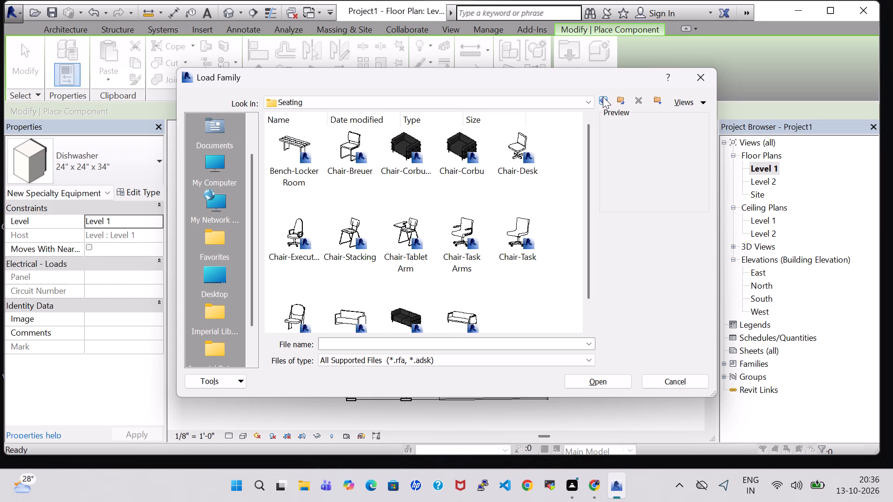
pyautogui.click(603, 98)
pyautogui.doubleClick(461, 165)
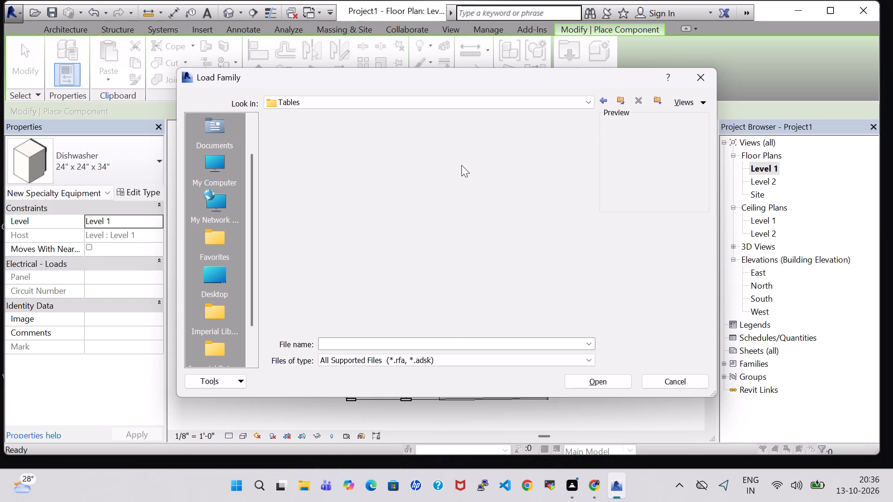
pyautogui.click(458, 160)
pyautogui.click(590, 388)
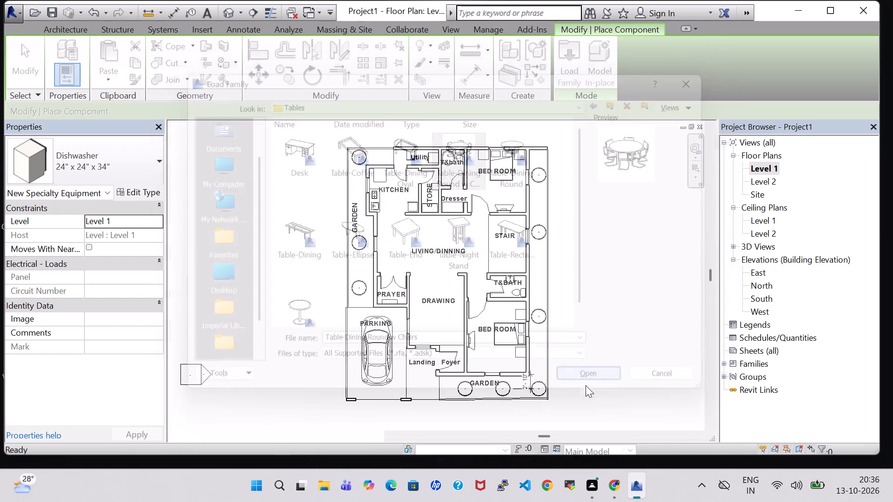
# Place one 36" Diameter Table-Dining Round w Chairs in the Living/Dinning room, between the Kitchen and Prayer room near the garden-side wall.
pyautogui.scroll(4, 386, 255)
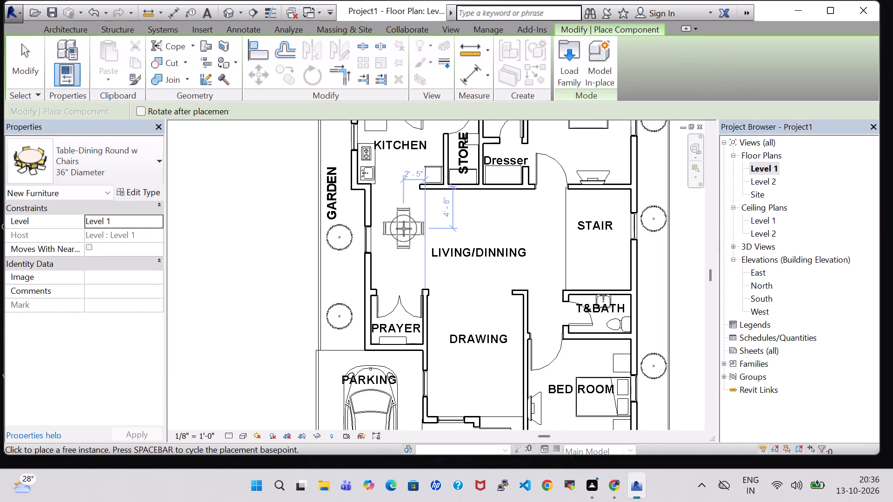
pyautogui.click(400, 237)
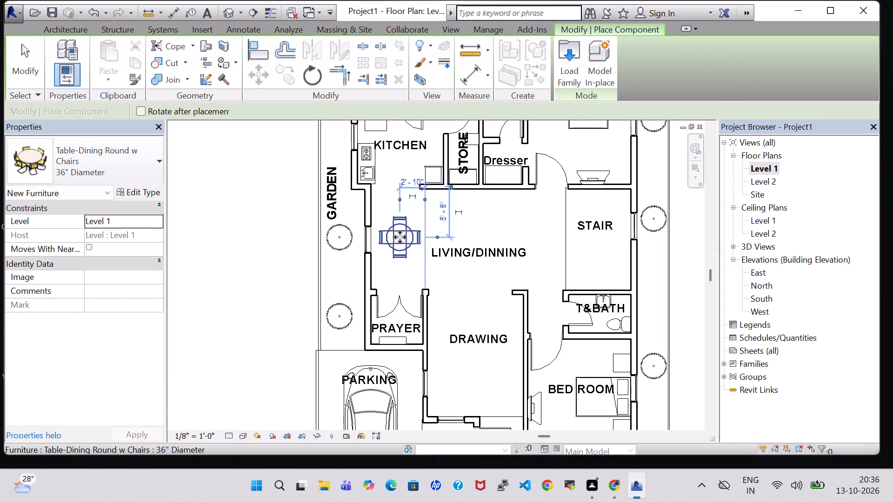
pyautogui.press('Escape')
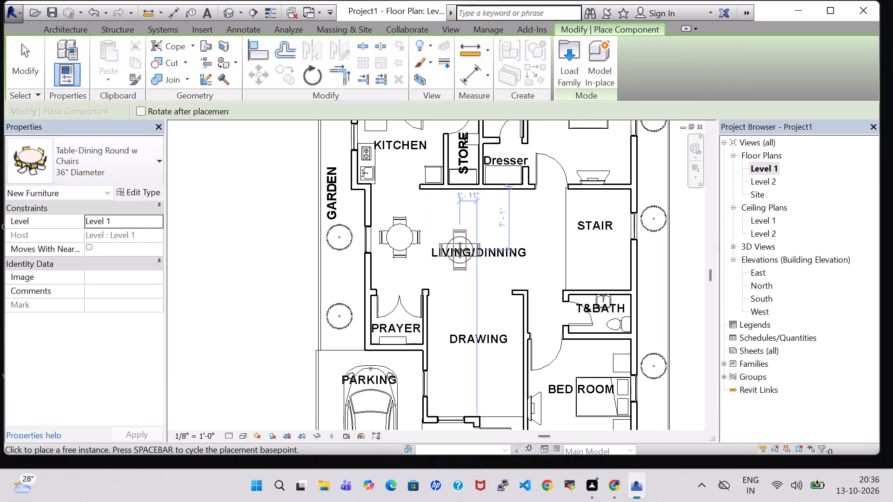
pyautogui.press('Escape')
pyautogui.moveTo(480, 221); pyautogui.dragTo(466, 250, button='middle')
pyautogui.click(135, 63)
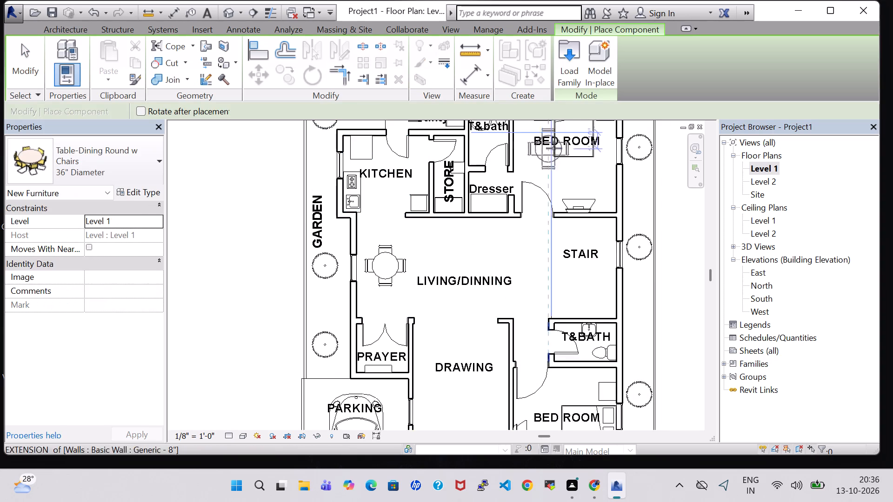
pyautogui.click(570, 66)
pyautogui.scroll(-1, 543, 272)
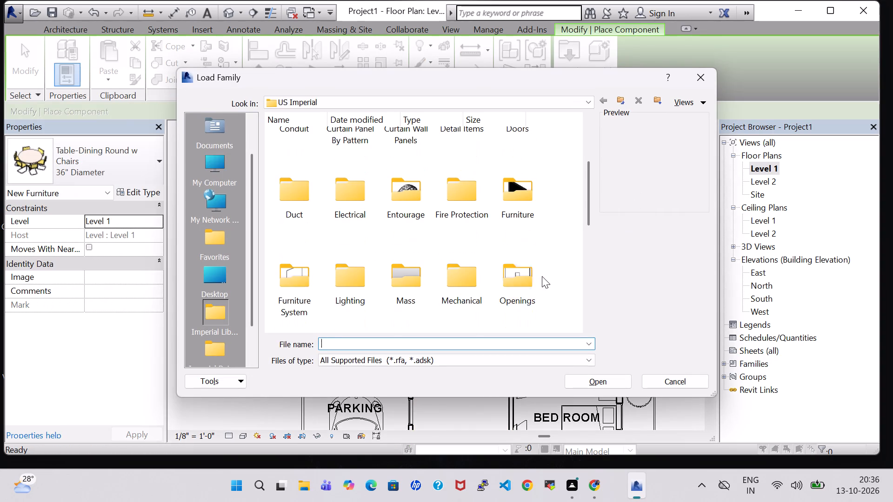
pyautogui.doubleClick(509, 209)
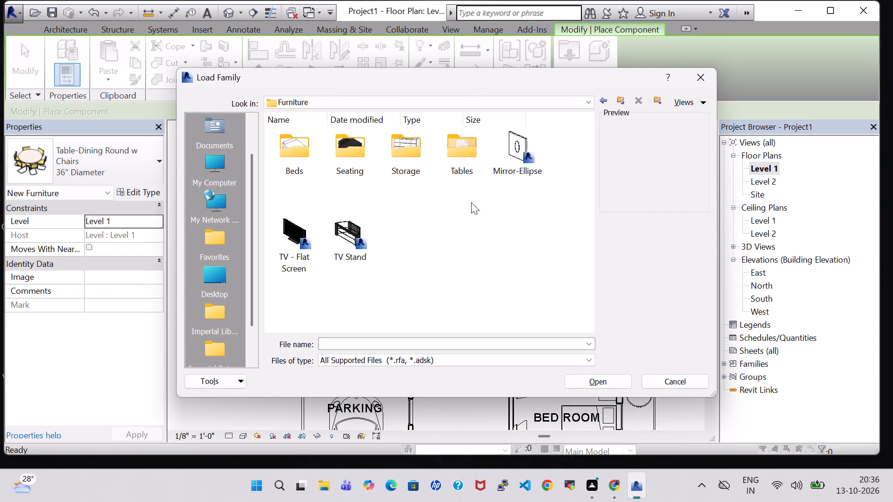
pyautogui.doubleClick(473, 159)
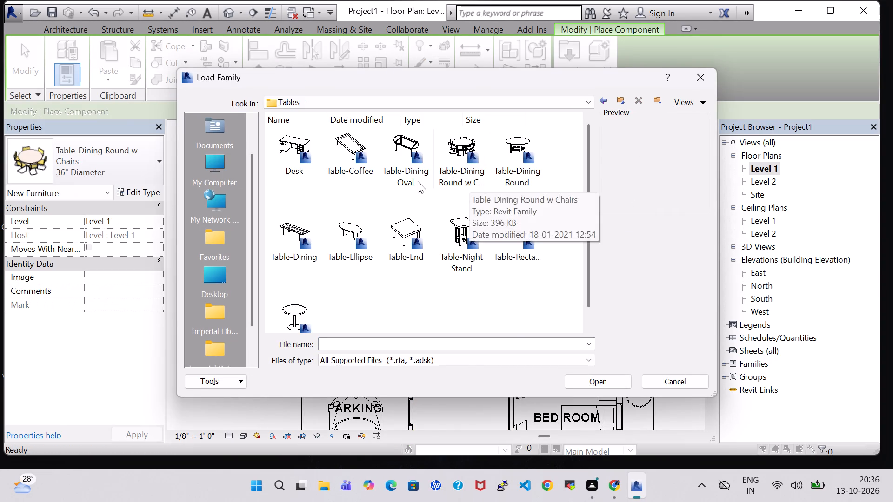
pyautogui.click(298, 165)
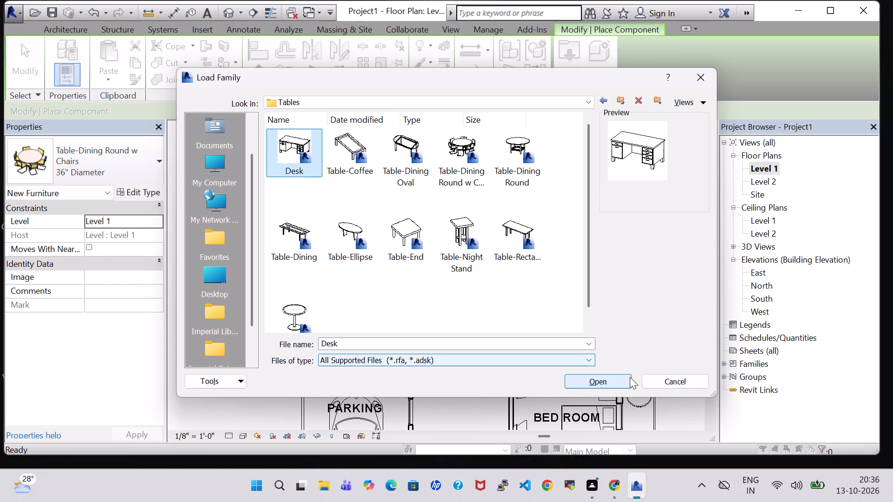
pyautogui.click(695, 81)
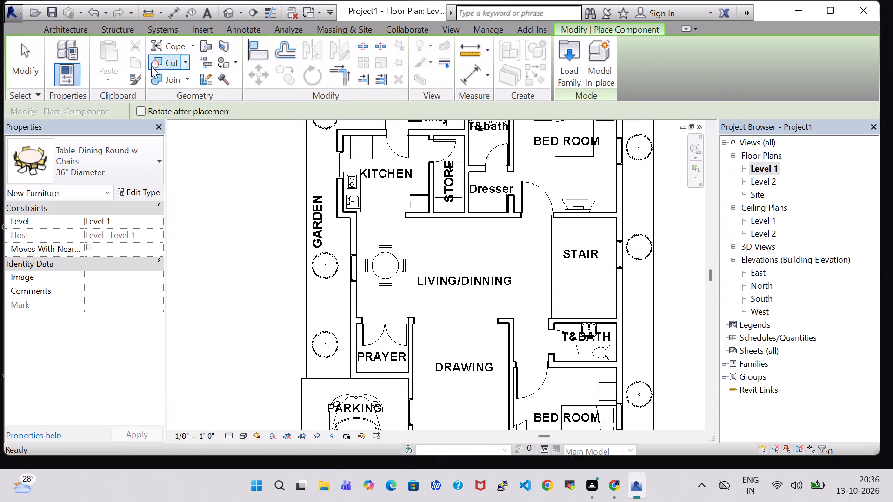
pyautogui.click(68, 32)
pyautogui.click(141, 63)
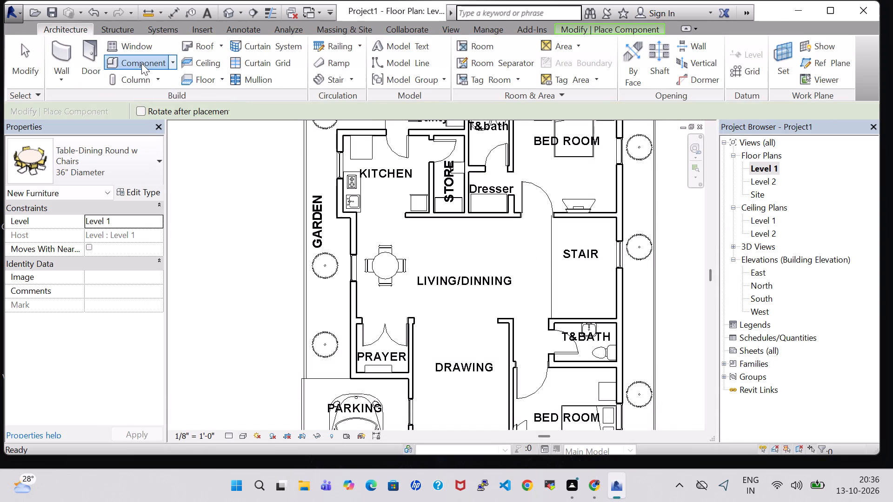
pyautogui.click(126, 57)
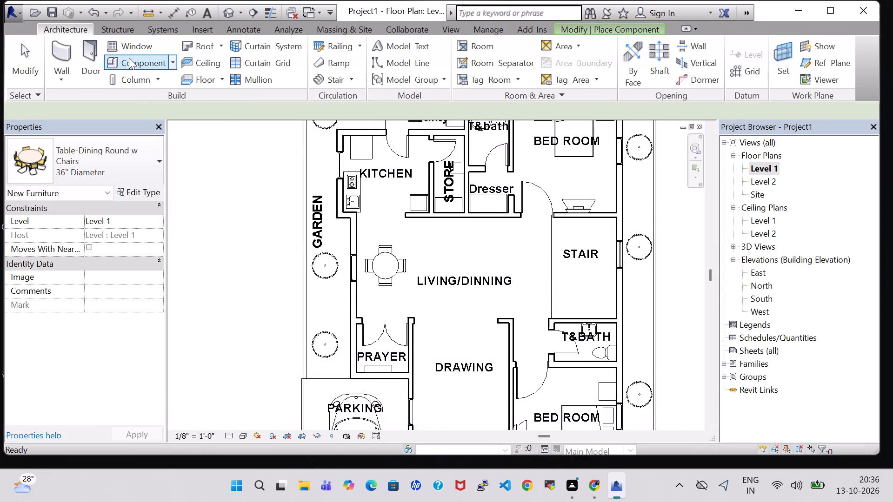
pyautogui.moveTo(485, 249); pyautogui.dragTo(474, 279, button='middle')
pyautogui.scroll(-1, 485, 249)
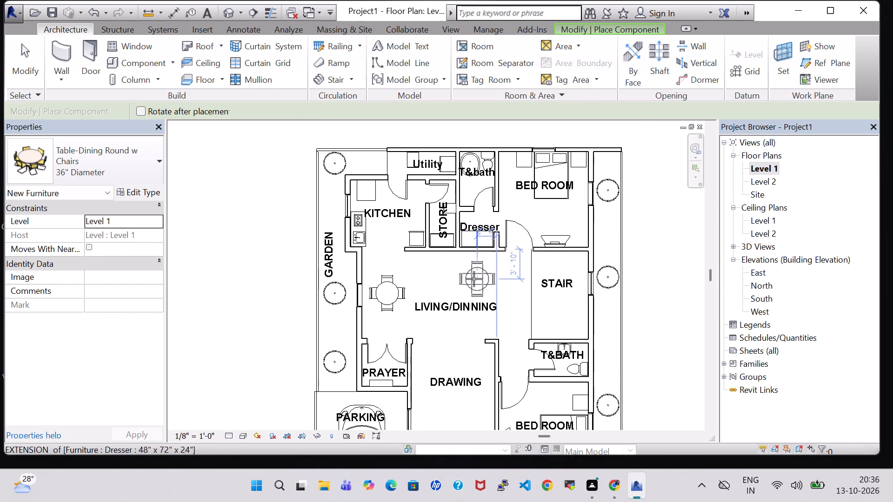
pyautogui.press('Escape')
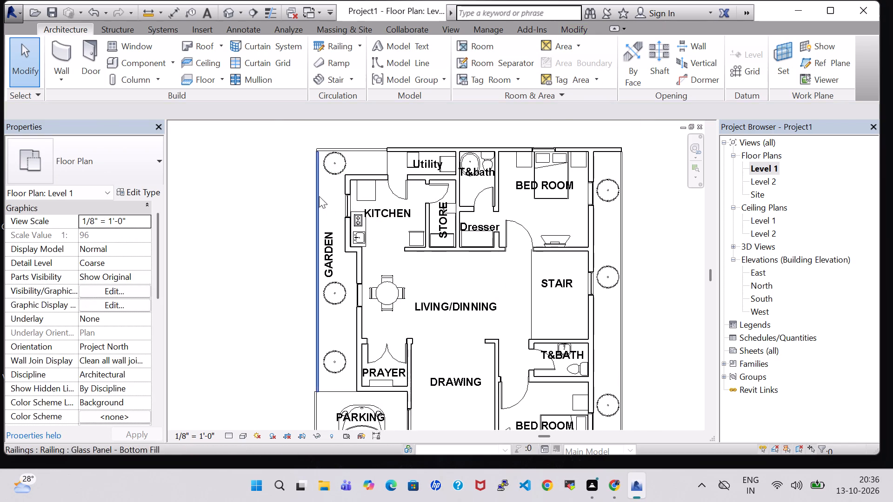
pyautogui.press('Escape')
# Load the Sofa-Corbu component family from the Seating folder of the US Imperial Furniture library.
pyautogui.click(131, 57)
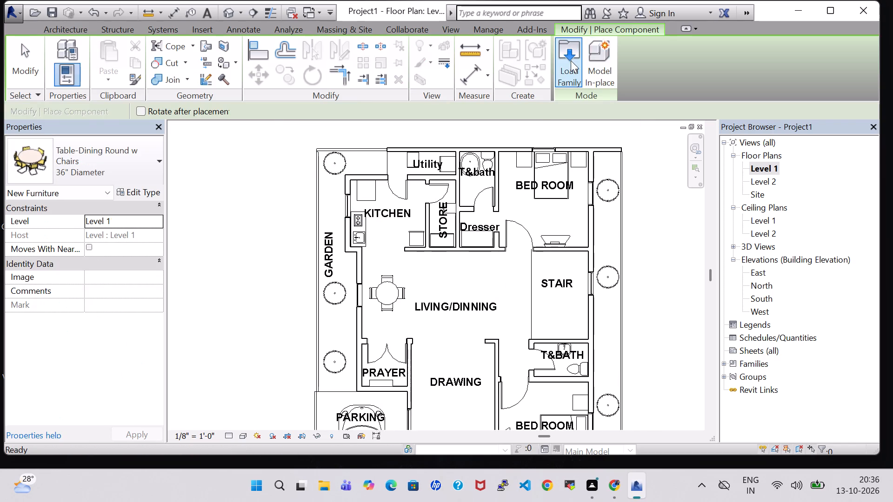
pyautogui.click(571, 60)
pyautogui.scroll(-1, 466, 188)
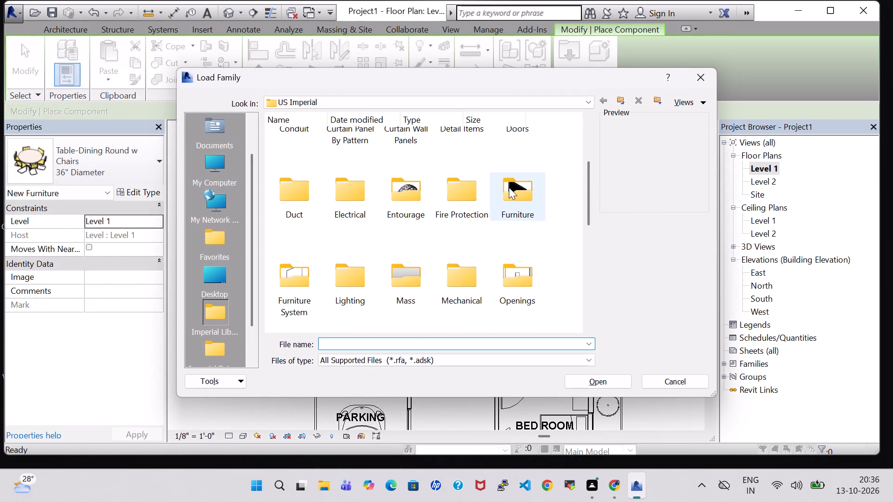
pyautogui.doubleClick(509, 187)
pyautogui.doubleClick(341, 169)
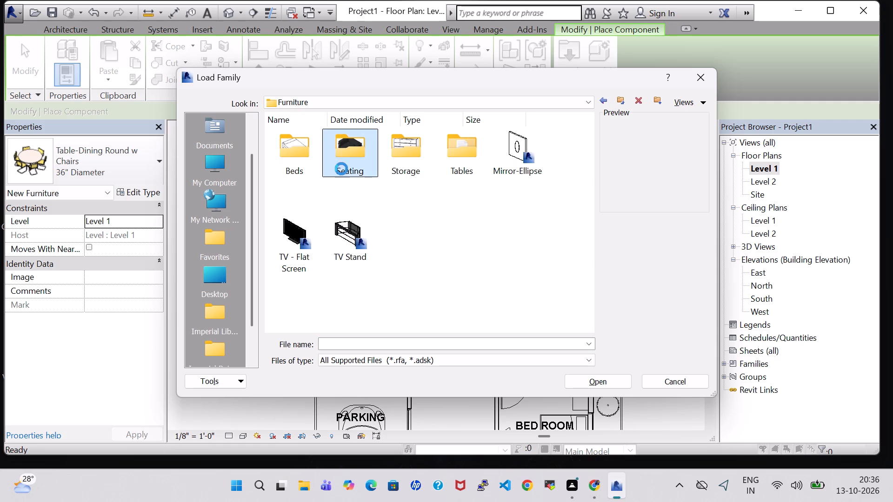
pyautogui.scroll(-1, 376, 239)
pyautogui.click(417, 297)
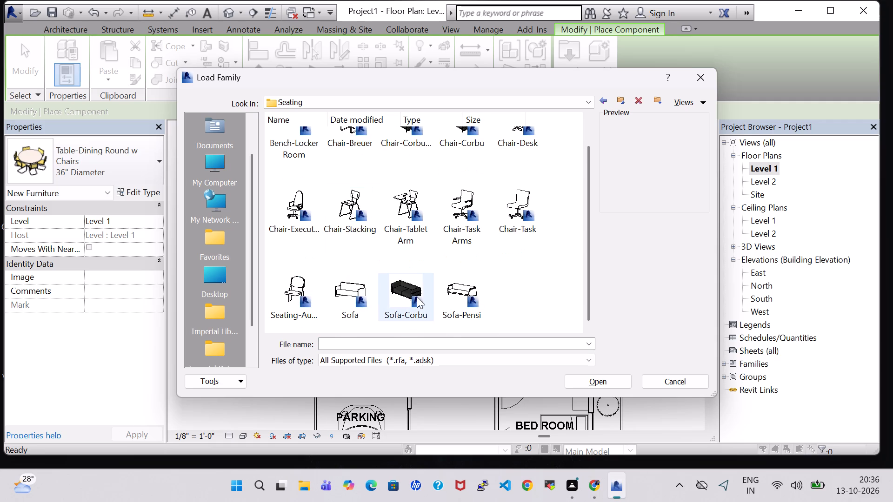
pyautogui.click(613, 385)
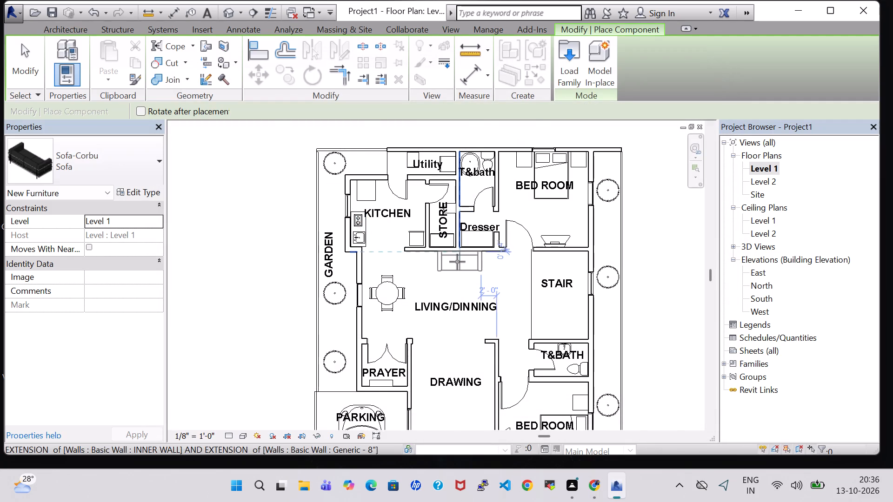
# Place one Sofa-Corbu in the Living/Dinning room against the wall shared with the Store and Dresser.
pyautogui.scroll(2, 457, 262)
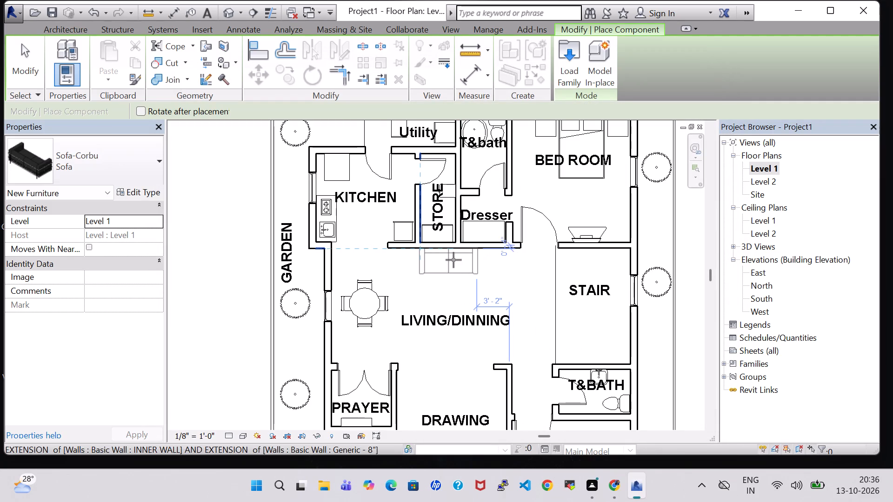
pyautogui.click(453, 260)
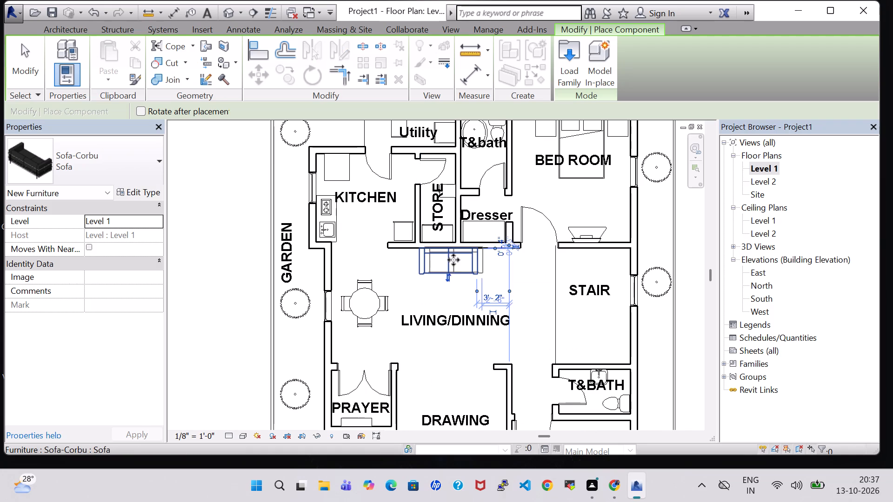
pyautogui.press('Escape')
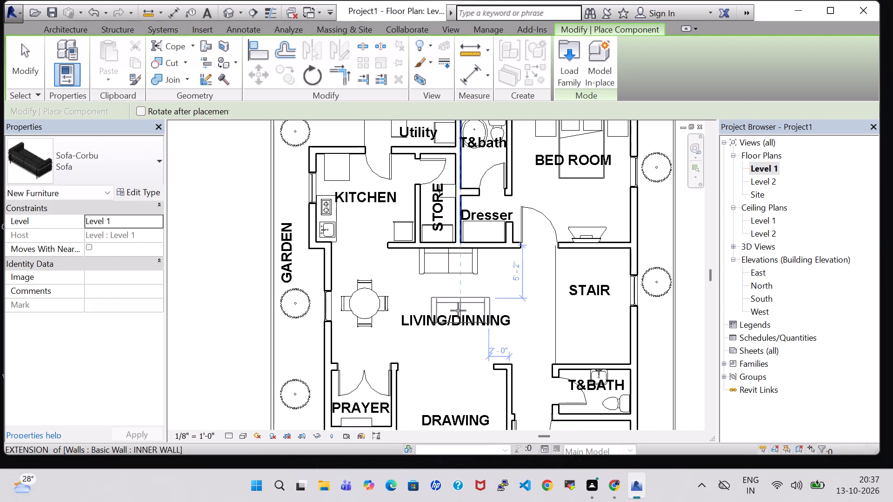
pyautogui.press('Escape')
# Load the Chair-Corbu.0001 component family from the Seating folder of the US Imperial Furniture library.
pyautogui.click(138, 66)
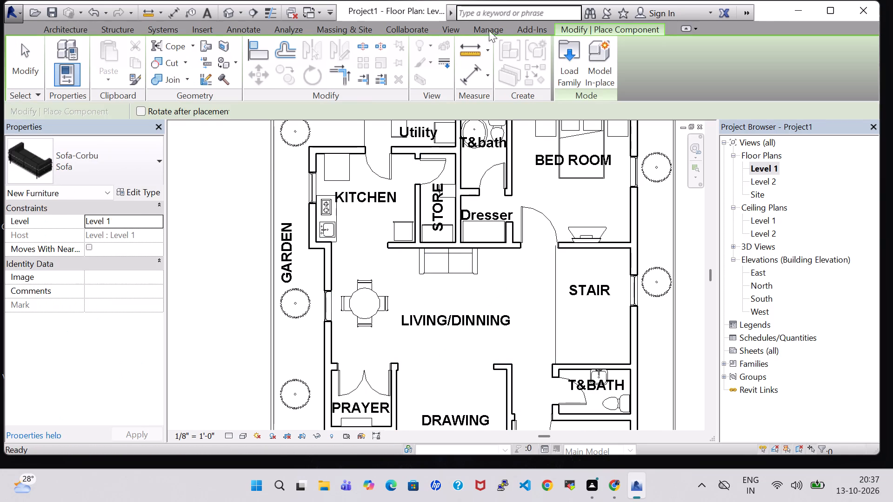
pyautogui.click(576, 65)
pyautogui.scroll(-1, 443, 159)
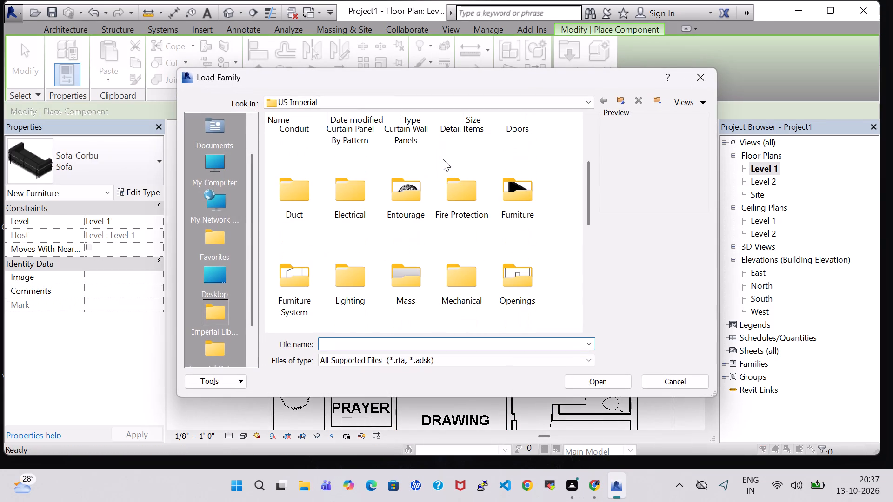
pyautogui.doubleClick(520, 202)
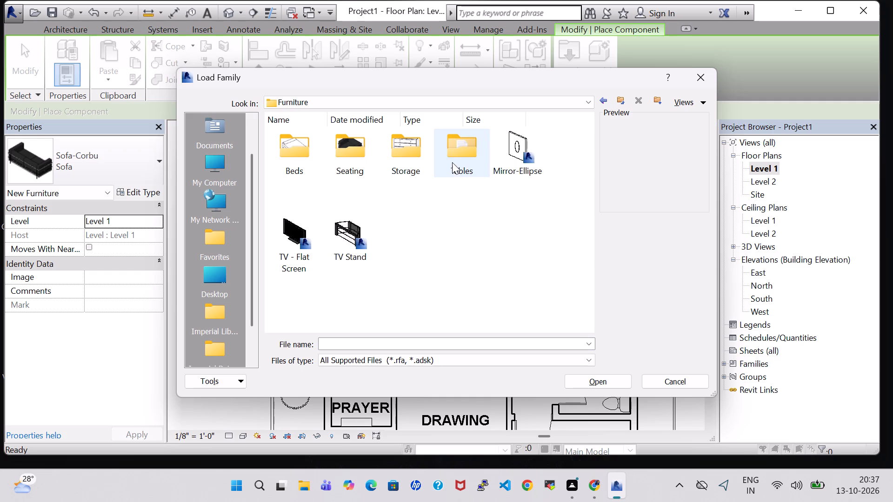
pyautogui.click(452, 161)
pyautogui.doubleClick(364, 159)
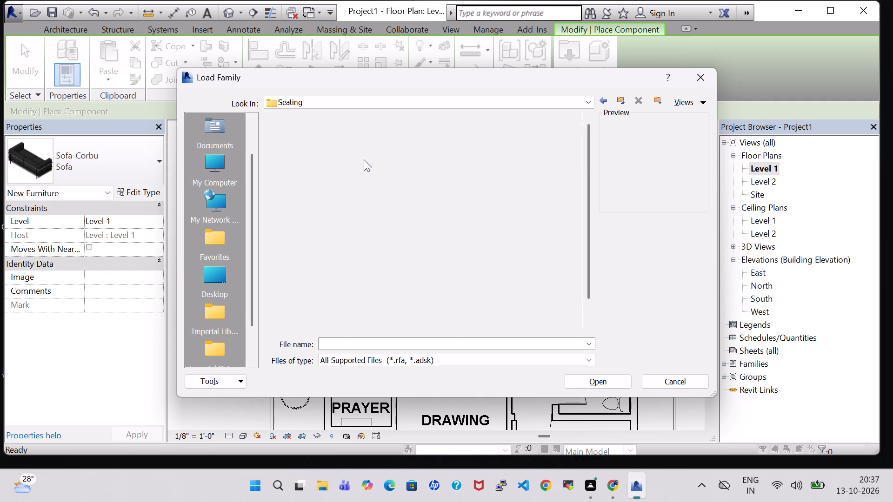
pyautogui.scroll(-1, 369, 198)
pyautogui.scroll(1, 369, 191)
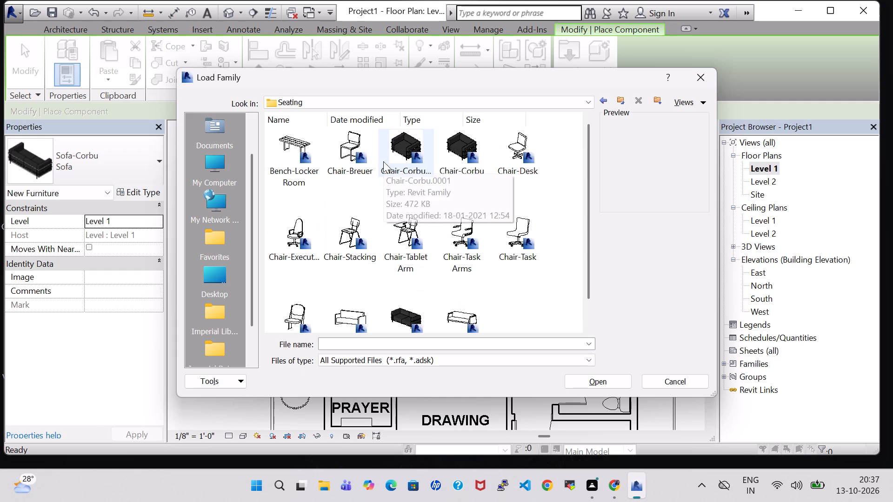
pyautogui.click(392, 159)
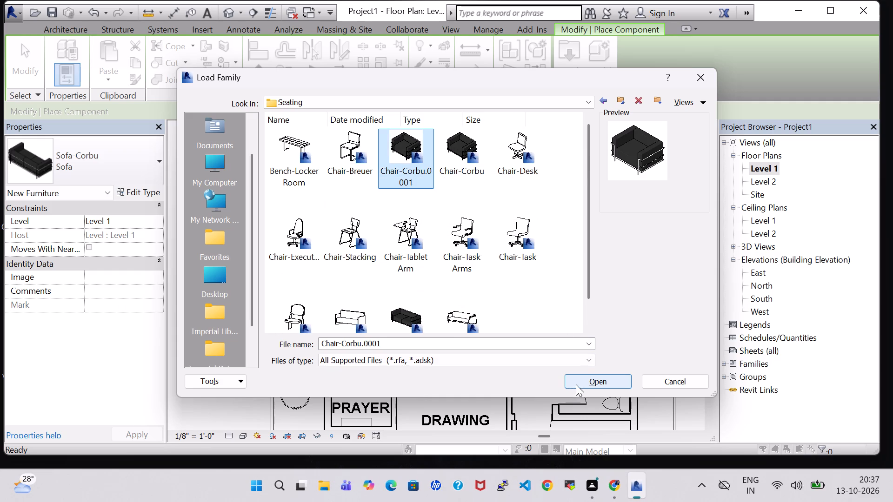
pyautogui.click(582, 383)
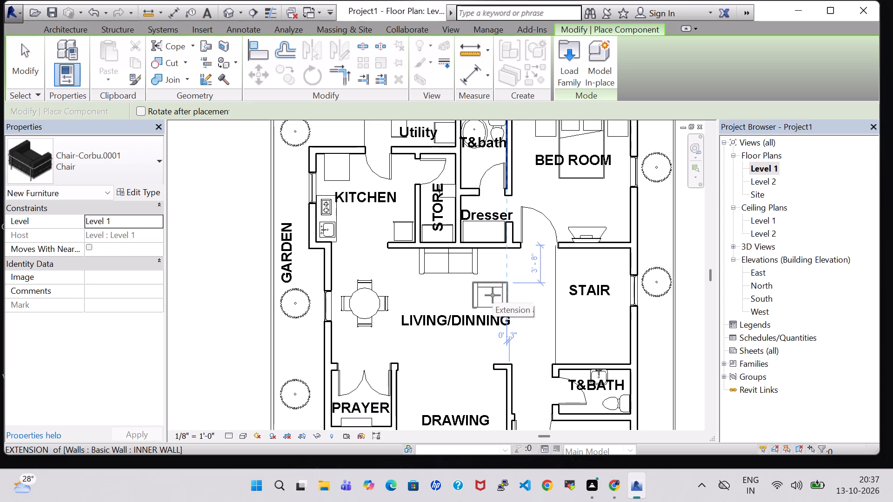
# Place a Chair-Corbu.0001 on the stair side of the sofa, rotated to face the dining table.
pyautogui.press('space')
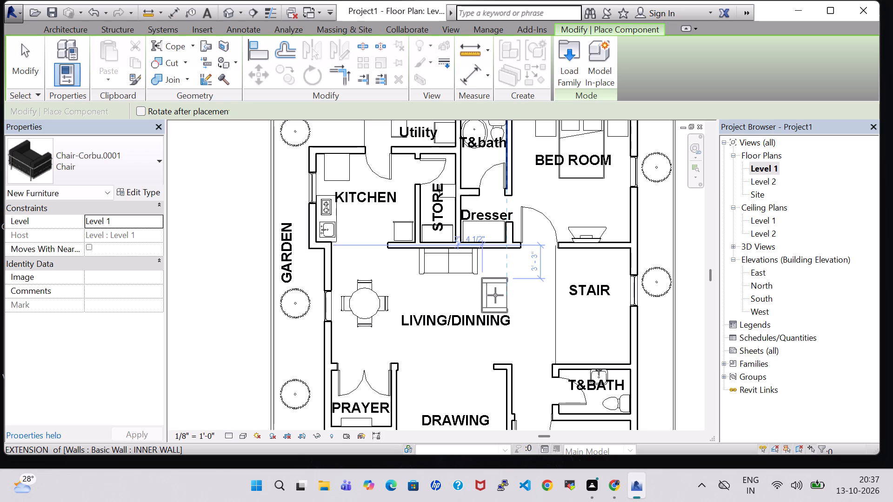
pyautogui.press('space')
pyautogui.press('space')
pyautogui.click(499, 298)
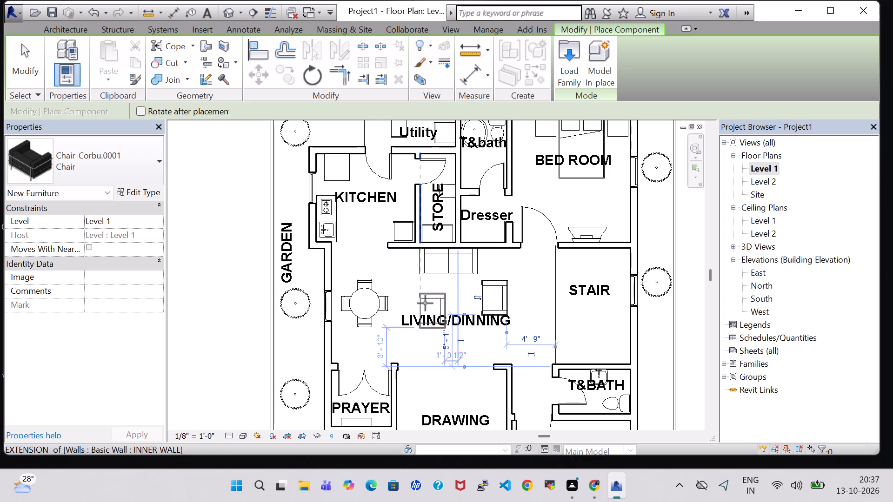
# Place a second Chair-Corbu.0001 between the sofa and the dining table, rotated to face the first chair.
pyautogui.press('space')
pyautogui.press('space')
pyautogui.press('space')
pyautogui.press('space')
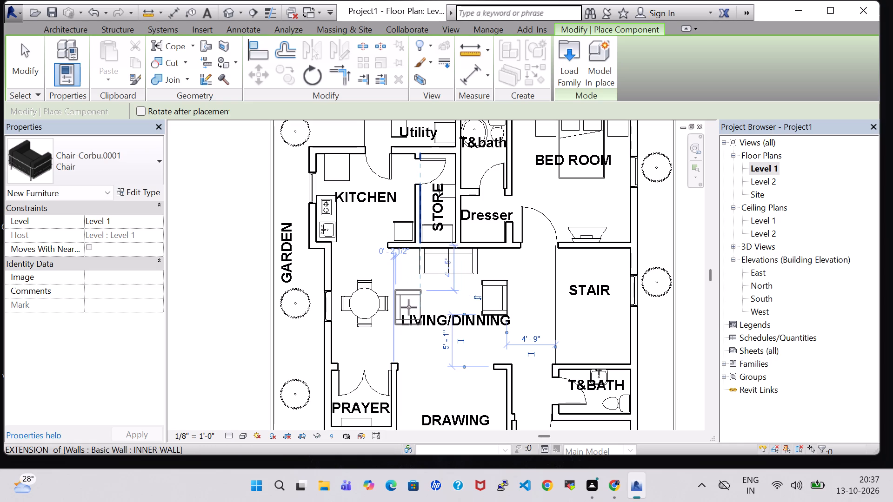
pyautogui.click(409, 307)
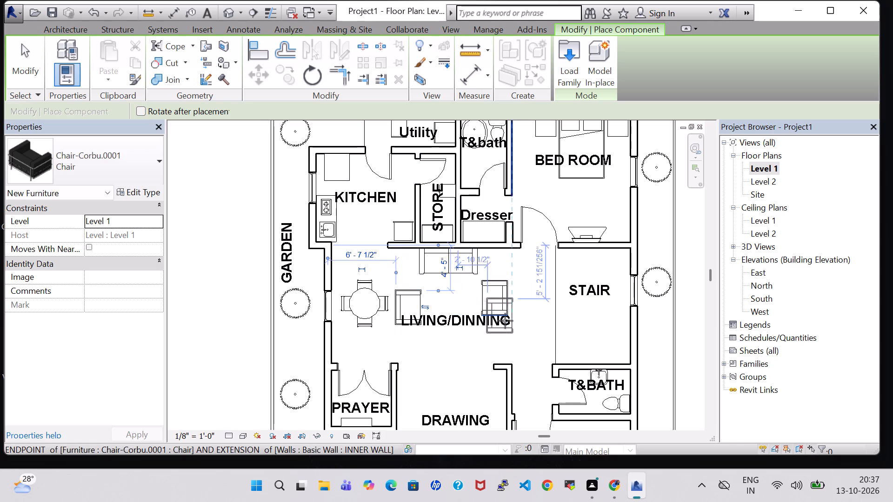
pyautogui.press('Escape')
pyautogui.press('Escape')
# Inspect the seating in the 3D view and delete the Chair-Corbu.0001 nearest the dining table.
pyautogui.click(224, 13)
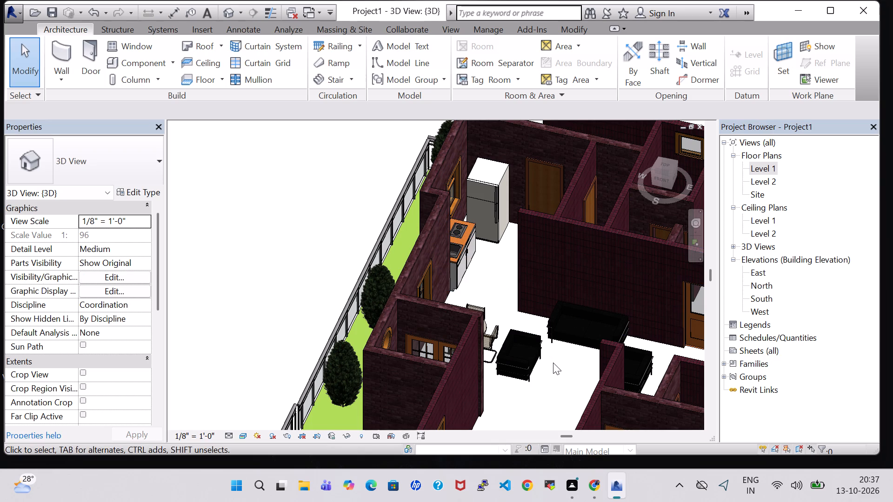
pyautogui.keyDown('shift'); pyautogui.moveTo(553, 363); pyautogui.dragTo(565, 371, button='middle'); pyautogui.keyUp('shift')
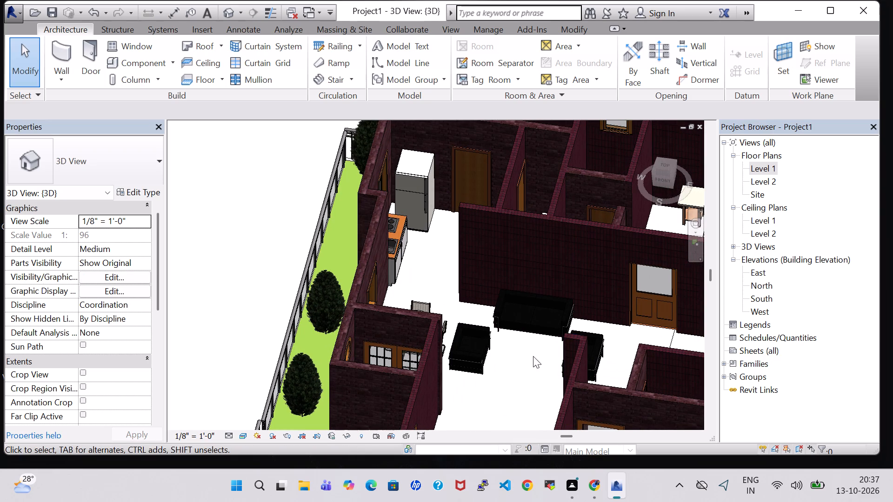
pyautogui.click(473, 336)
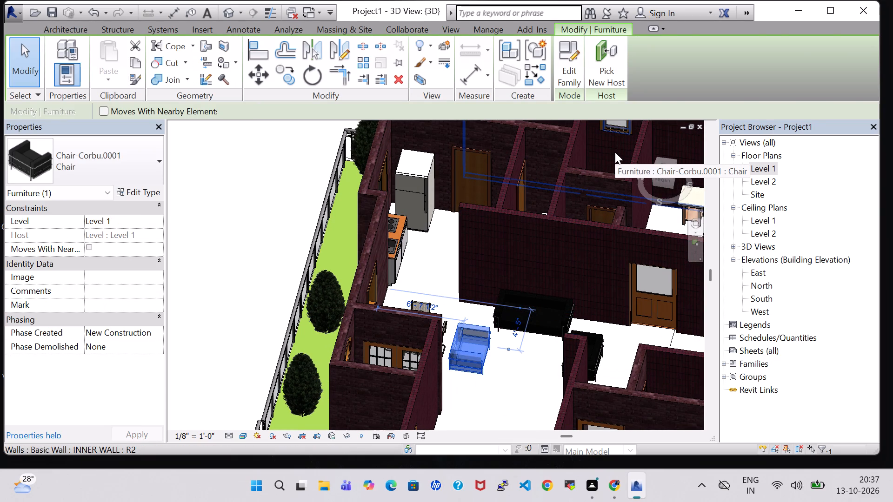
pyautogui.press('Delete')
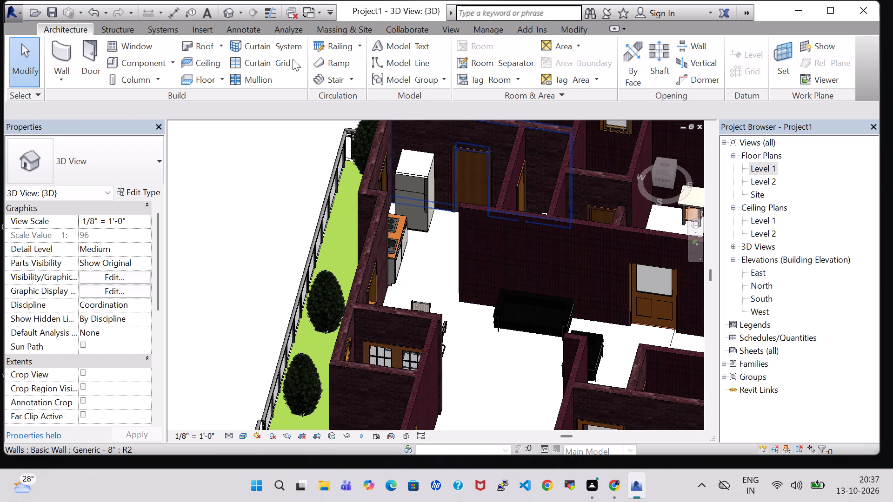
# On the Level 1 plan, place a Chair-Corbu.0001 on the Drawing side of the Living/Dinning room, rotated to face the sofa.
pyautogui.doubleClick(760, 170)
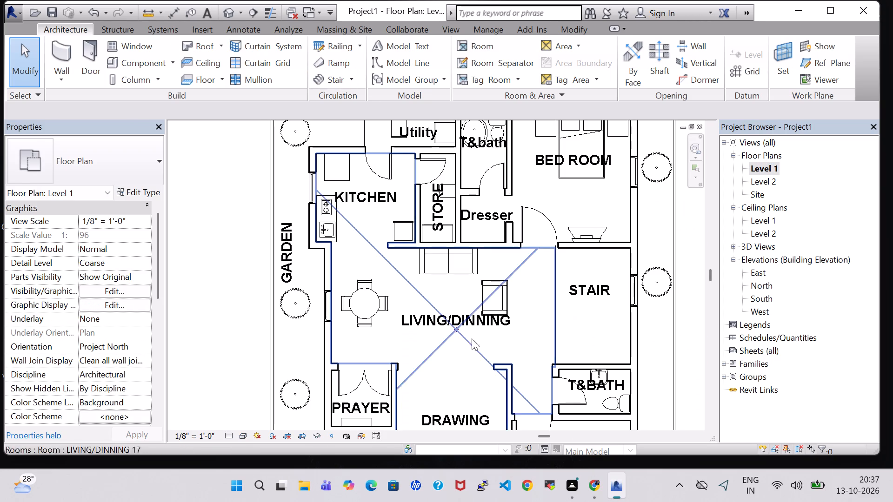
pyautogui.click(125, 62)
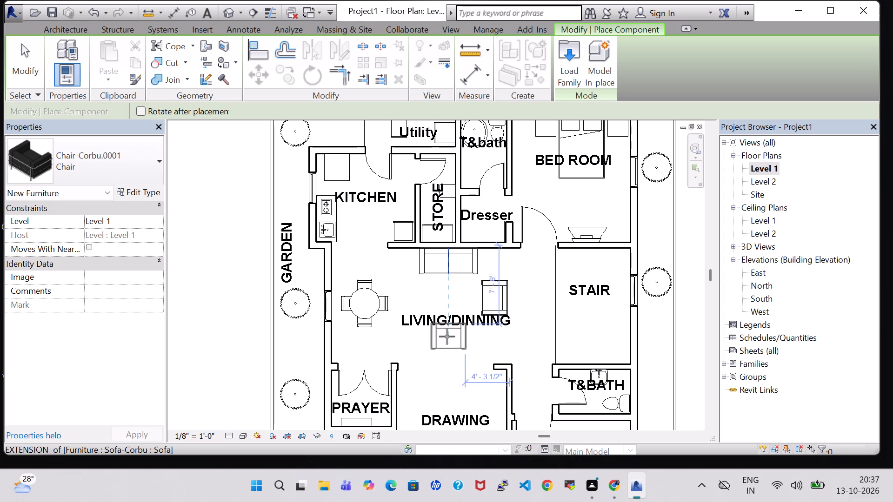
pyautogui.press('space')
pyautogui.press('space')
pyautogui.press('space')
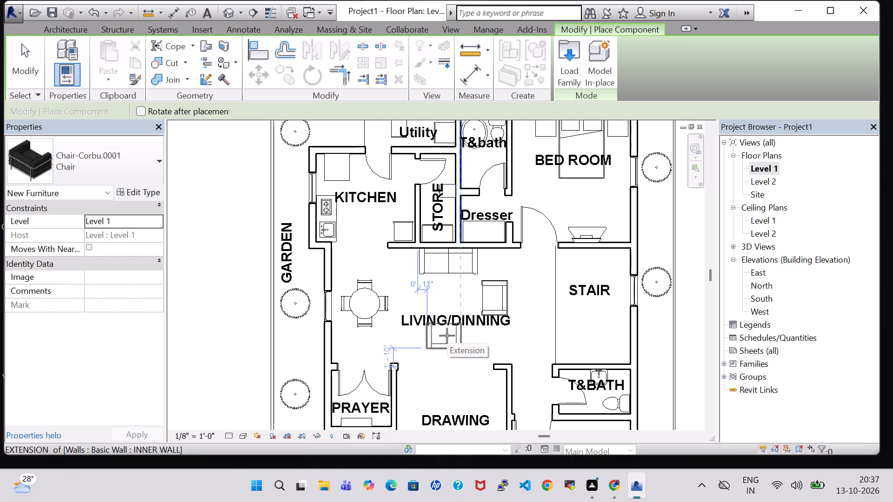
pyautogui.click(447, 336)
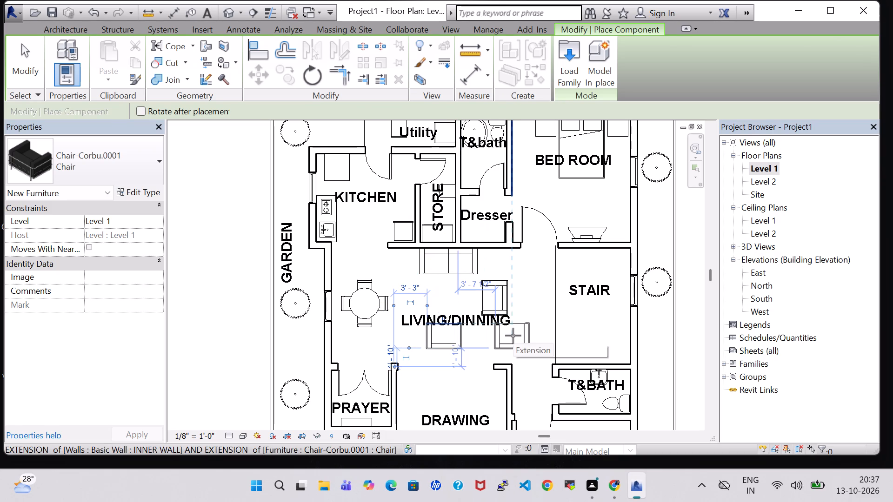
pyautogui.press('Escape')
pyautogui.press('Escape')
# Nudge the new chair toward the stair side and slightly toward the Drawing room, lining it up opposite the sofa.
pyautogui.click(450, 335)
pyautogui.click(466, 340)
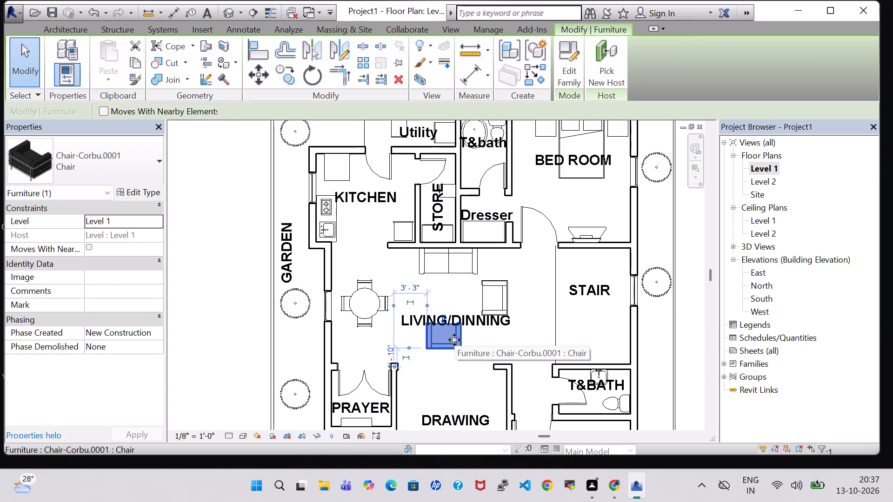
pyautogui.press('Right')
pyautogui.press('Right')
pyautogui.press('Right')
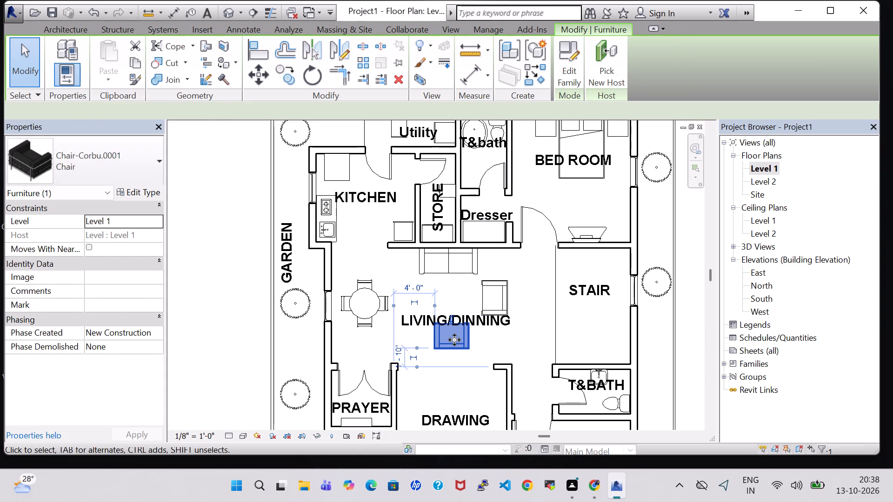
pyautogui.press('Down')
pyautogui.press('Left')
pyautogui.press('Down')
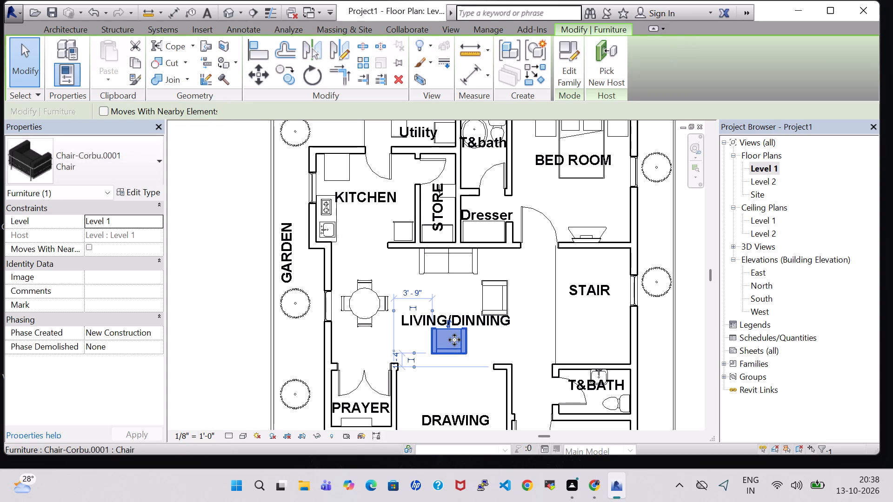
pyautogui.click(195, 270)
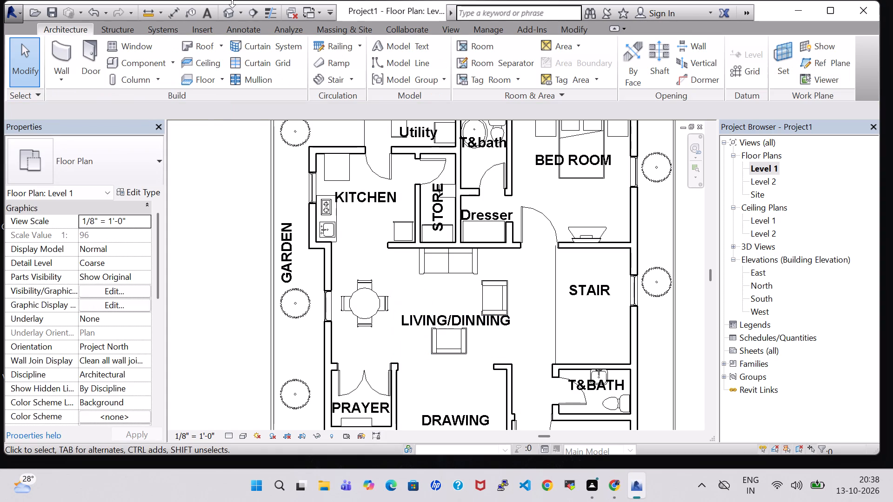
# Dismiss the save reminder and load the Table-Dining Oval family from the Tables folder of the US Imperial Furniture library.
pyautogui.click(148, 63)
pyautogui.click(556, 129)
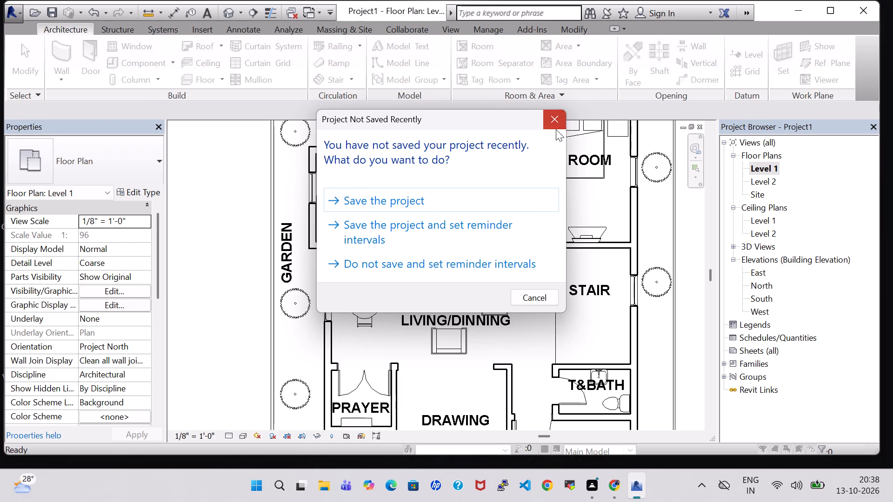
pyautogui.click(567, 74)
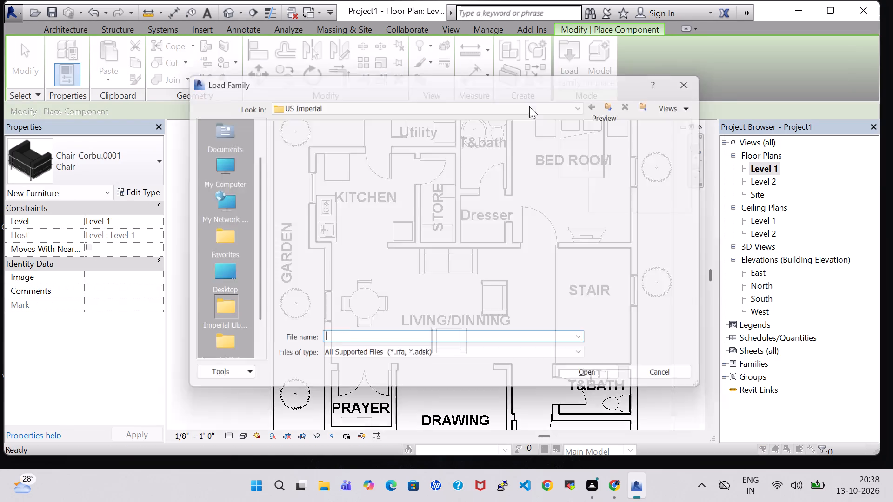
pyautogui.scroll(-1, 443, 194)
pyautogui.doubleClick(525, 187)
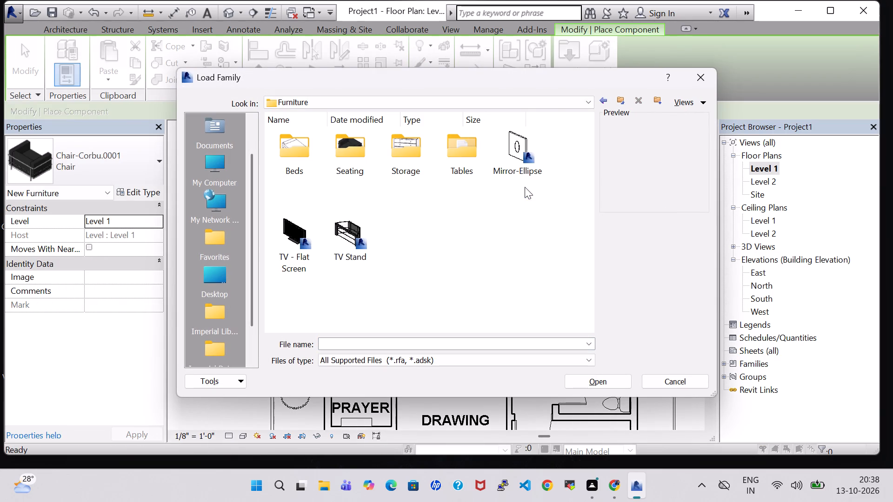
pyautogui.doubleClick(448, 161)
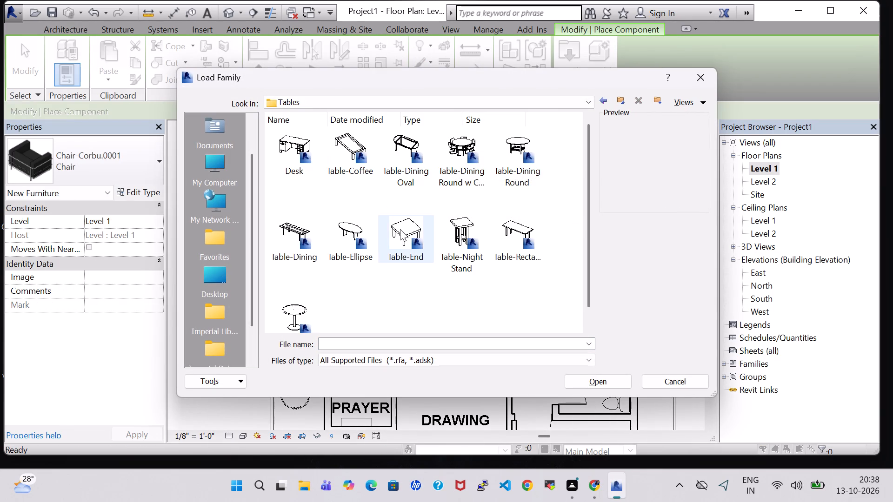
pyautogui.click(411, 163)
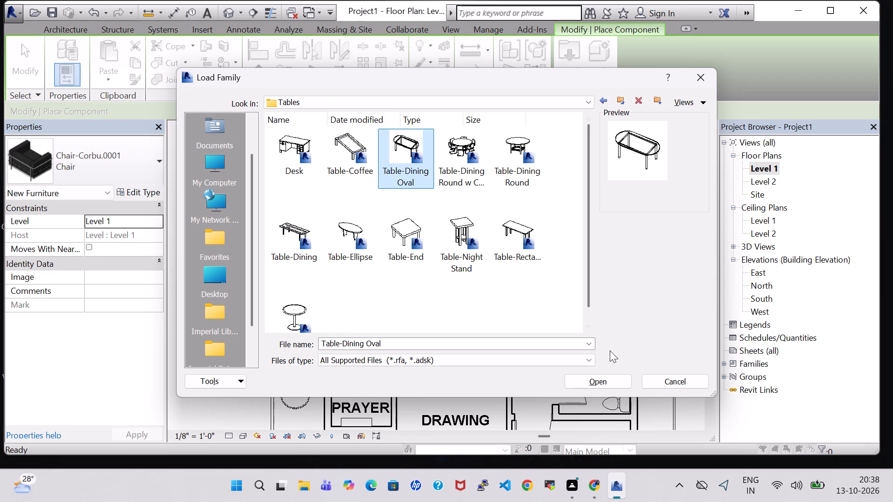
pyautogui.click(610, 380)
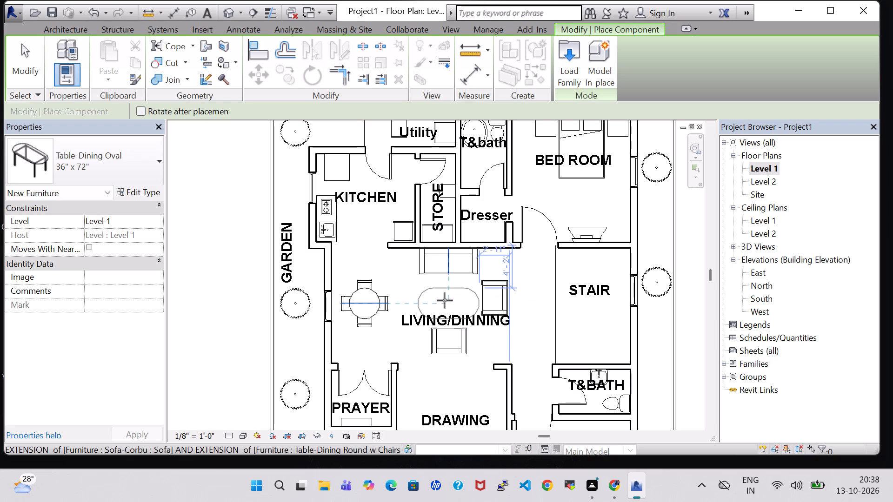
# Place a 36" x 72" Table-Dining Oval between the sofa and the chair facing it.
pyautogui.click(445, 297)
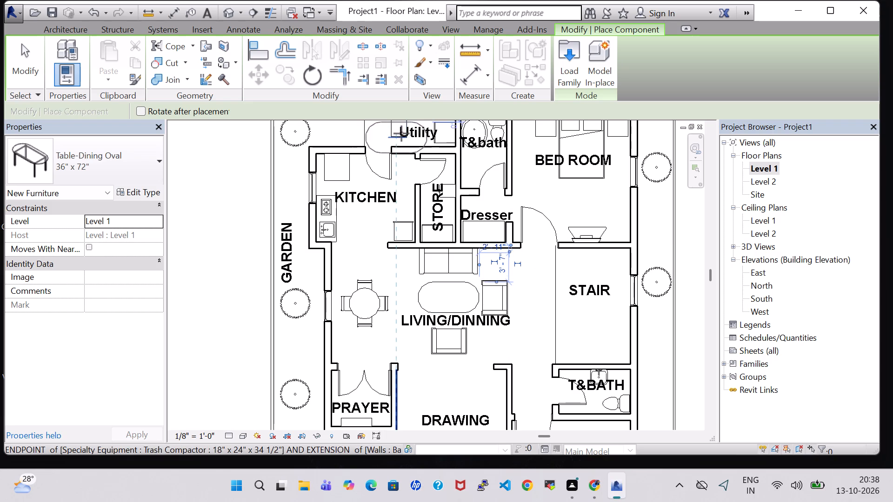
pyautogui.press('Escape')
pyautogui.press('Escape')
# In the 3D view, nudge the oval table slightly away from the sofa toward the chair opposite it.
pyautogui.click(226, 12)
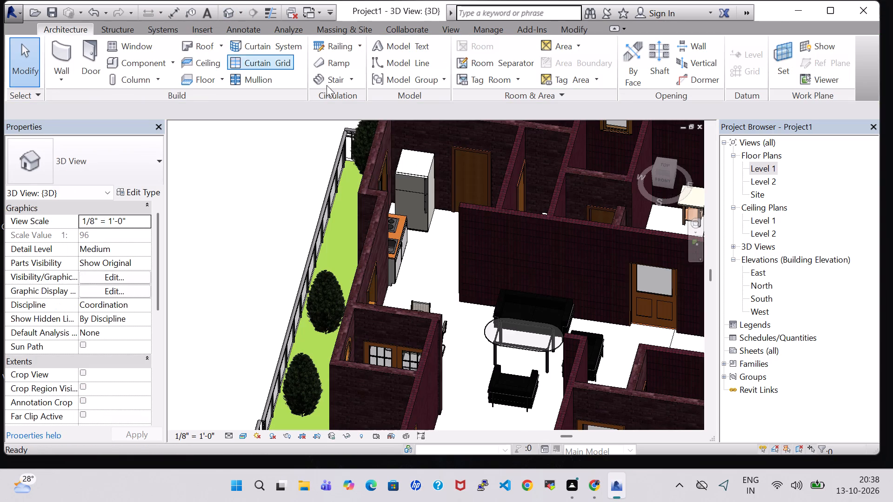
pyautogui.keyDown('shift'); pyautogui.moveTo(624, 335); pyautogui.dragTo(623, 357, button='middle'); pyautogui.keyUp('shift')
pyautogui.keyDown('shift'); pyautogui.moveTo(623, 357); pyautogui.dragTo(622, 371, button='middle'); pyautogui.keyUp('shift')
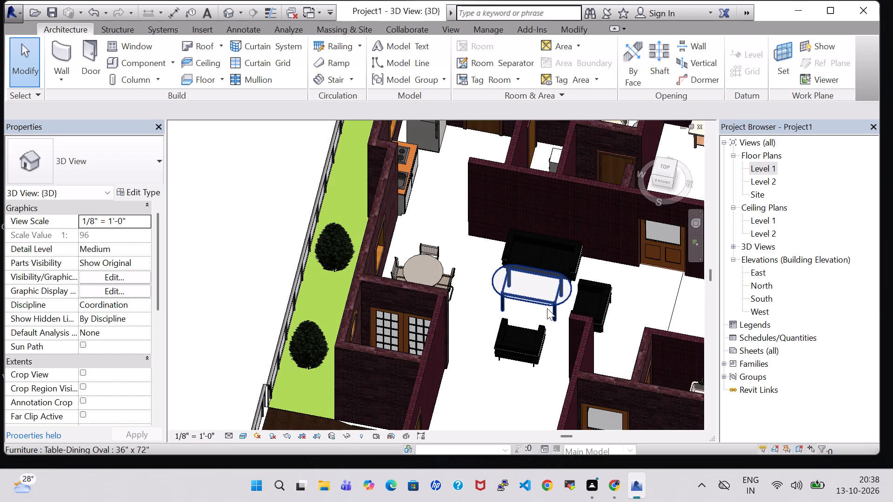
pyautogui.click(547, 308)
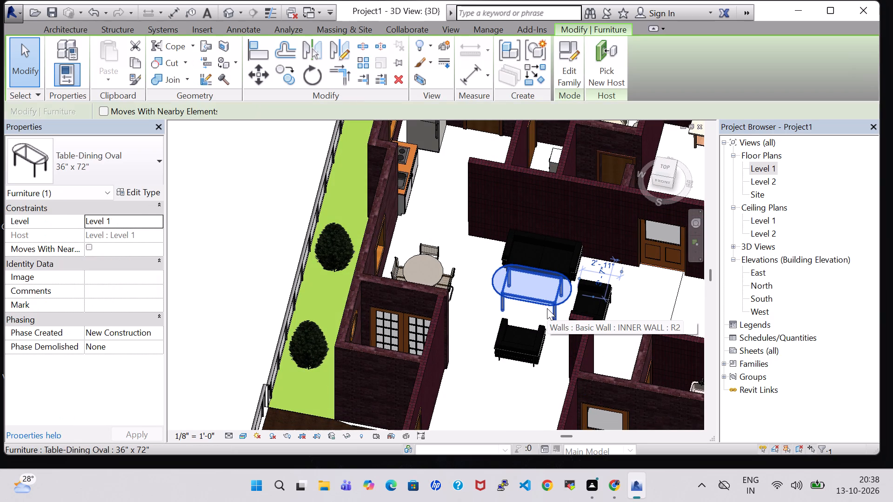
pyautogui.press('Down')
pyautogui.press('Down')
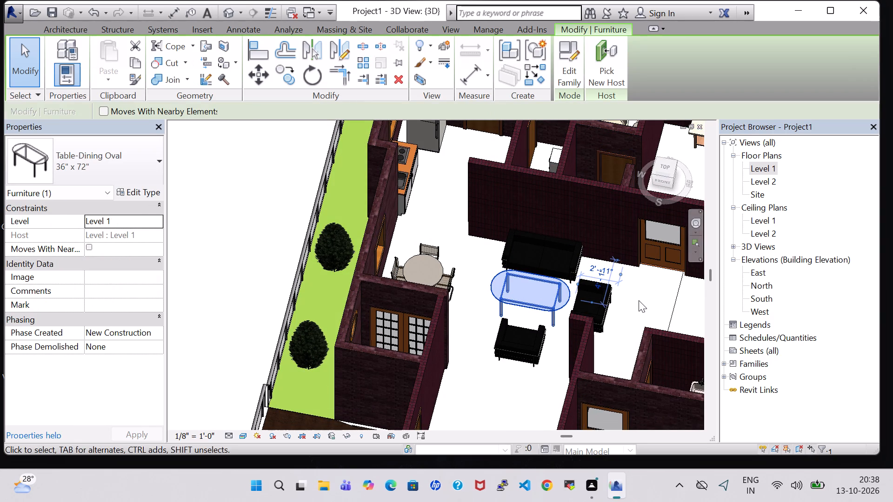
pyautogui.keyDown('shift'); pyautogui.moveTo(639, 300); pyautogui.dragTo(647, 337, button='middle'); pyautogui.keyUp('shift')
pyautogui.keyDown('shift'); pyautogui.scroll(-1, 641, 326); pyautogui.keyUp('shift')
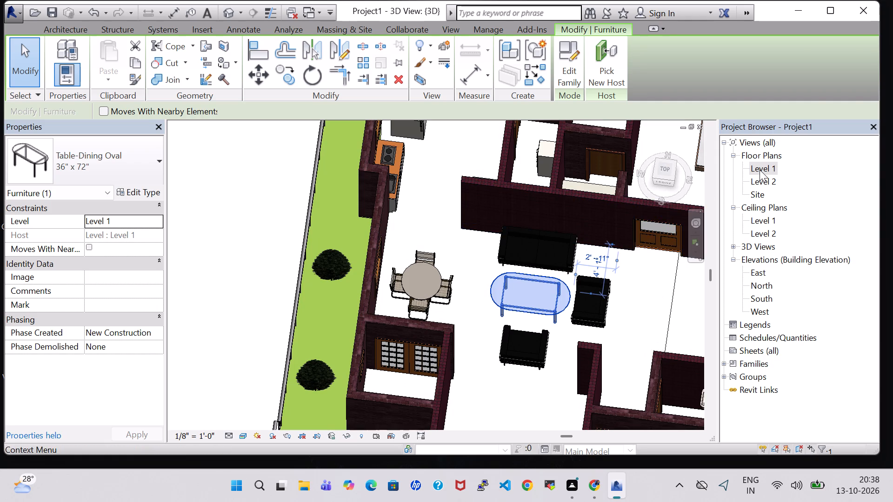
# Examine the furniture layout on the Level 1 floor plan, from the Living/Dinning area to the Drawing room and lower bedroom.
pyautogui.doubleClick(760, 169)
pyautogui.scroll(-2, 557, 266)
pyautogui.click(659, 304)
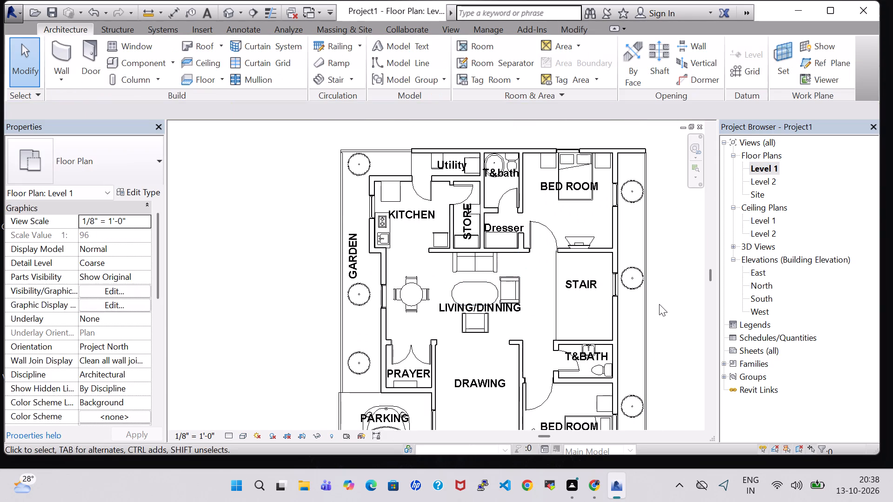
pyautogui.moveTo(659, 304); pyautogui.dragTo(622, 284, button='middle')
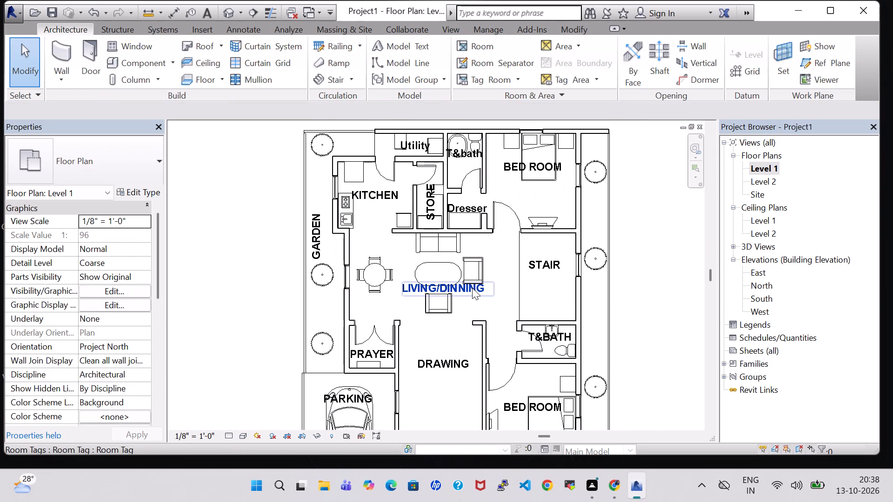
pyautogui.scroll(-1, 632, 319)
pyautogui.moveTo(632, 319); pyautogui.dragTo(613, 280, button='middle')
pyautogui.moveTo(613, 277); pyautogui.dragTo(580, 279, button='middle')
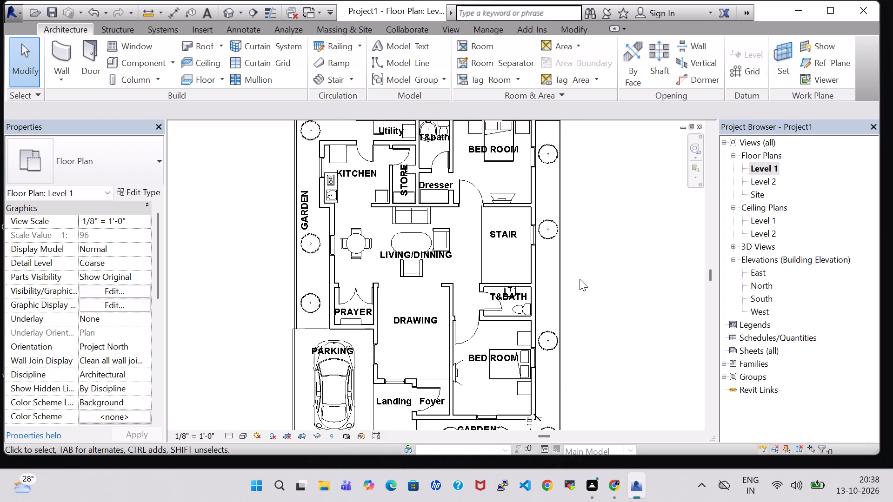
pyautogui.scroll(1, 580, 279)
pyautogui.moveTo(580, 279); pyautogui.dragTo(577, 258, button='middle')
pyautogui.scroll(2, 577, 258)
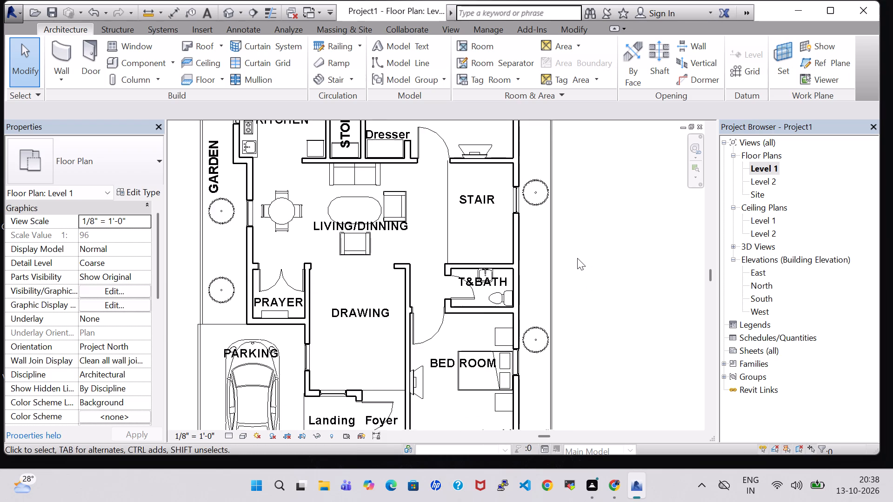
pyautogui.moveTo(578, 262); pyautogui.dragTo(580, 242, button='middle')
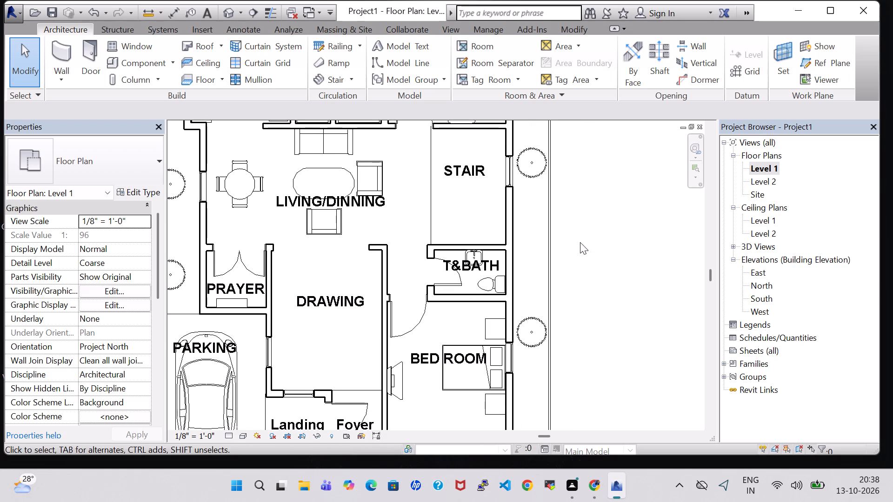
pyautogui.moveTo(587, 274); pyautogui.dragTo(604, 258, button='middle')
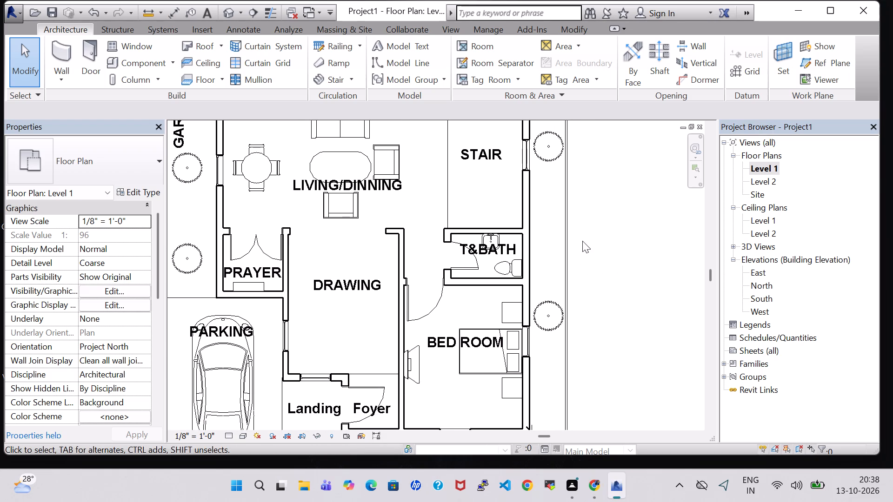
# Browse the US Imperial family library, including the Domestic folder of Specialty Equipment, for a further component to load.
pyautogui.click(128, 69)
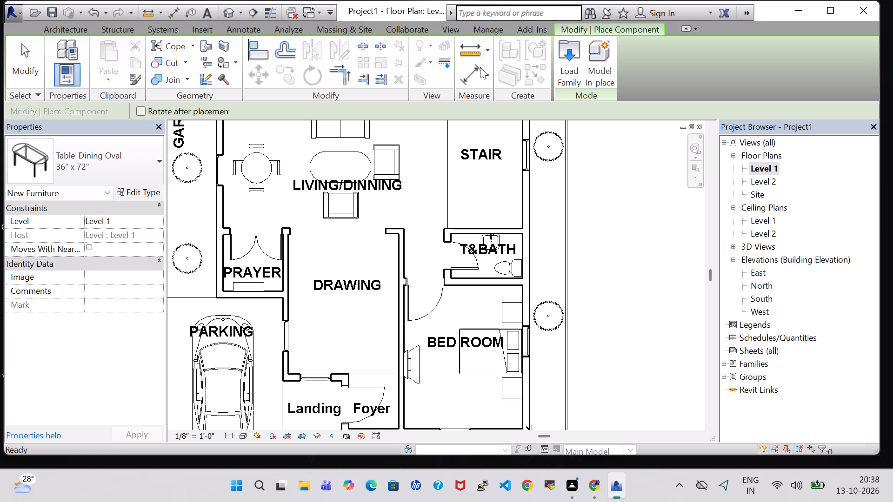
pyautogui.click(563, 66)
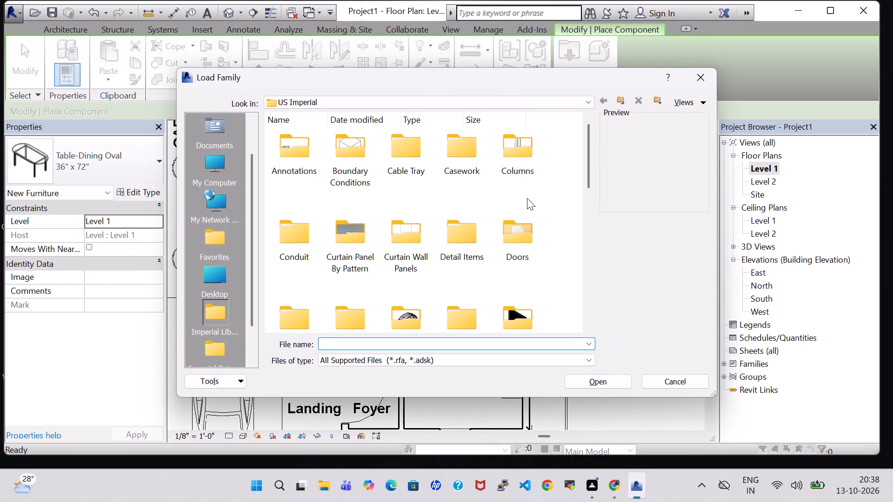
pyautogui.scroll(-1, 527, 198)
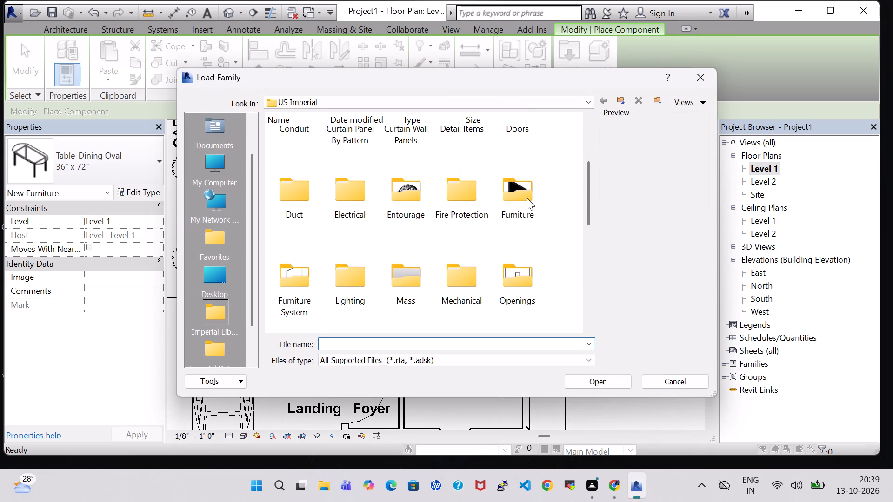
pyautogui.scroll(-2, 527, 198)
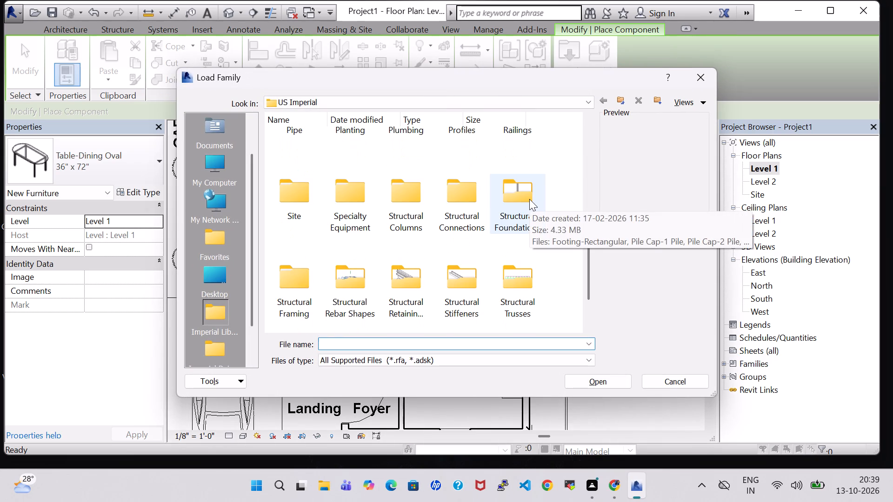
pyautogui.scroll(1, 529, 199)
pyautogui.scroll(-3, 529, 201)
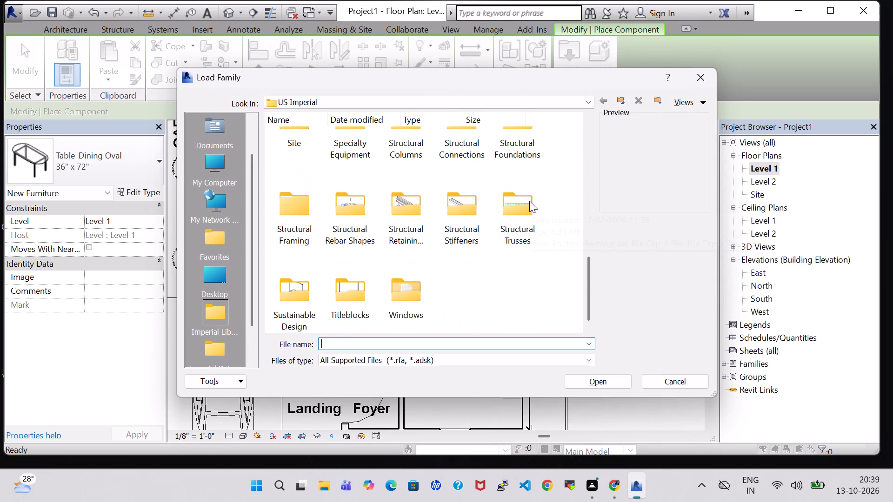
pyautogui.scroll(1, 529, 201)
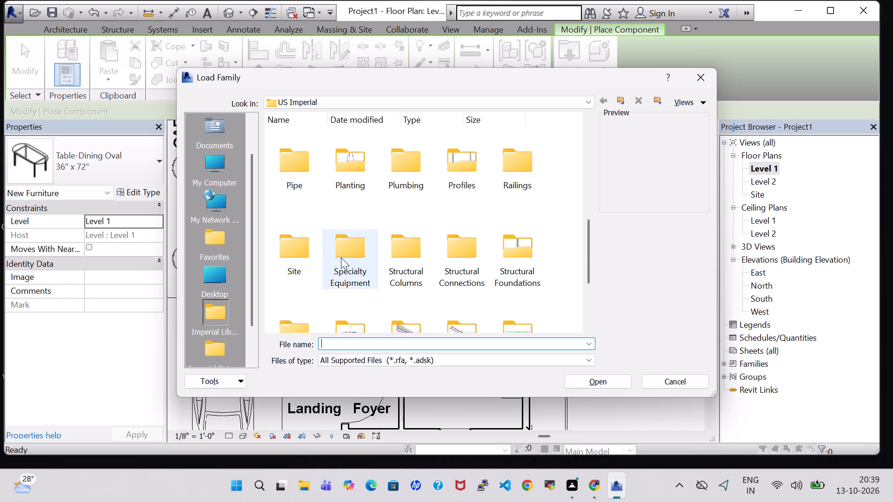
pyautogui.doubleClick(350, 252)
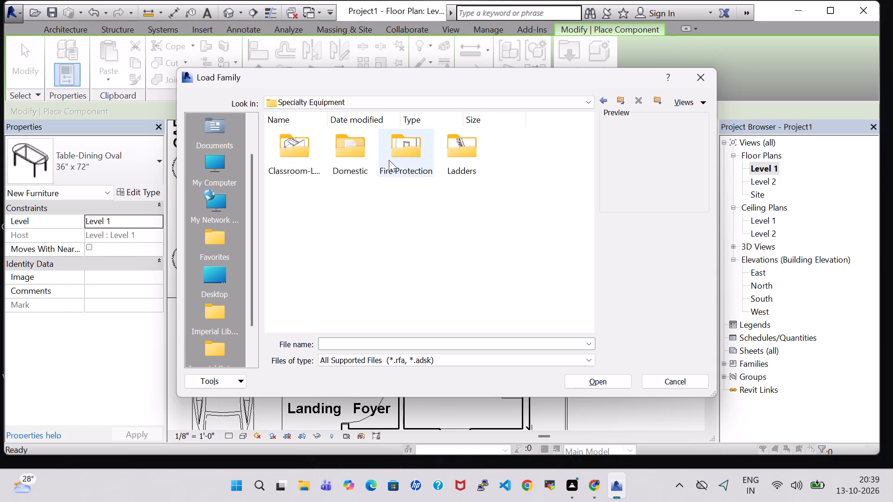
pyautogui.doubleClick(360, 148)
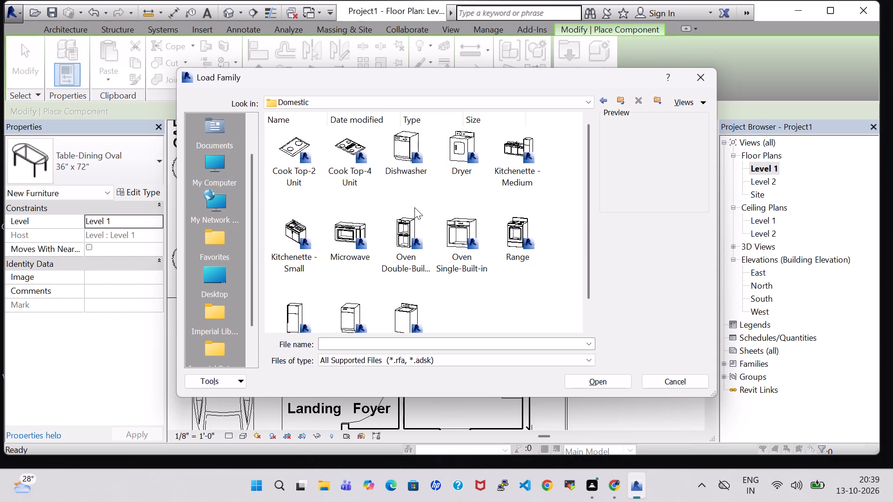
pyautogui.click(607, 101)
pyautogui.click(607, 101)
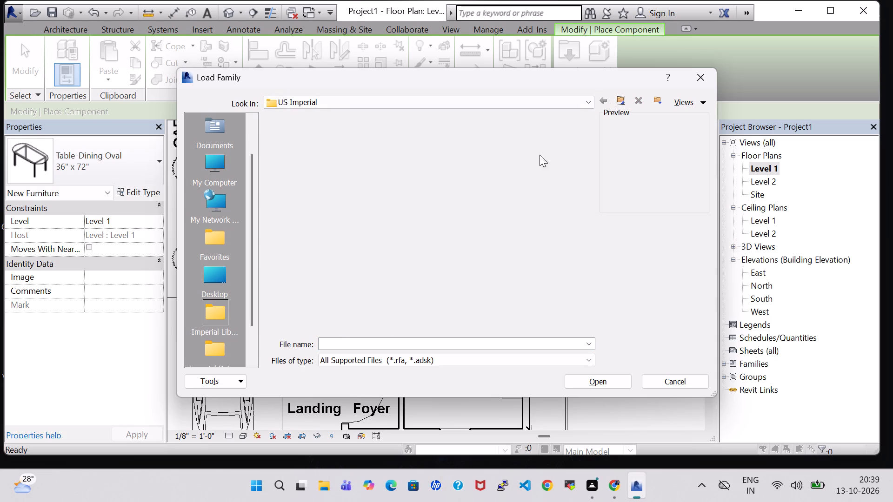
# Load the Desk family from the Furniture library's Tables folder, overwriting the existing version and its parameter values.
pyautogui.scroll(-1, 458, 197)
pyautogui.scroll(1, 458, 197)
pyautogui.scroll(1, 506, 185)
pyautogui.scroll(-1, 506, 185)
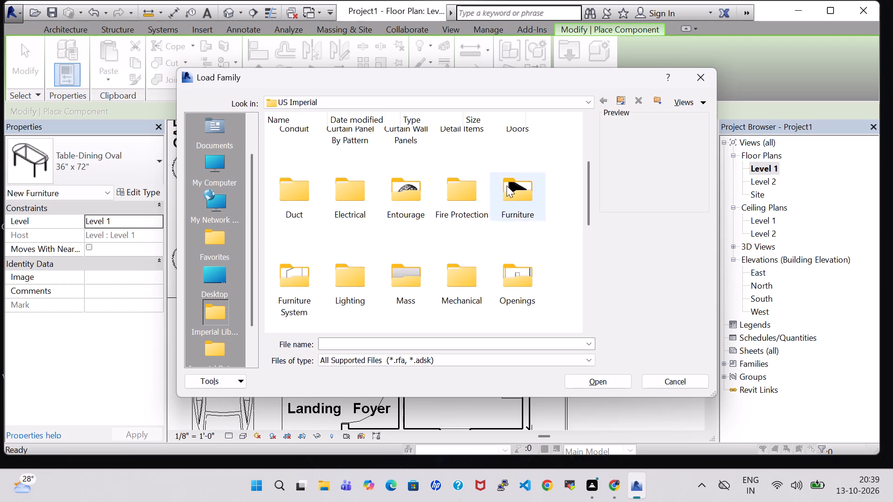
pyautogui.doubleClick(506, 185)
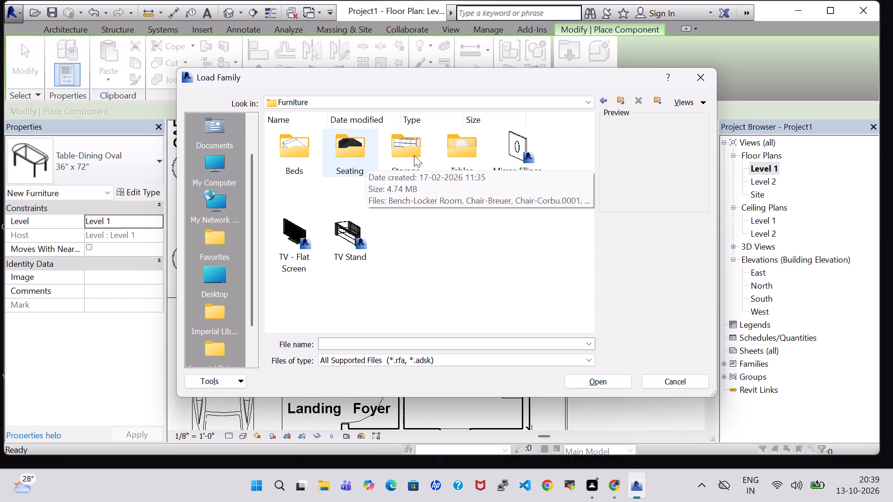
pyautogui.doubleClick(466, 158)
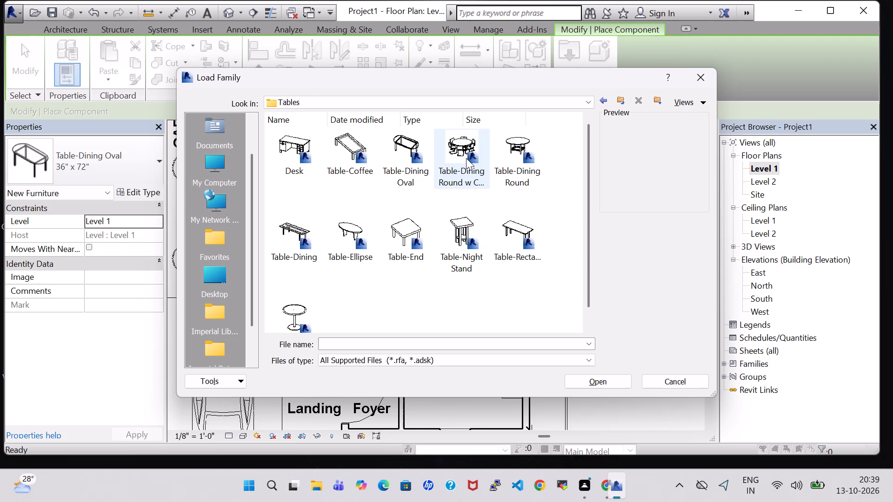
pyautogui.click(295, 151)
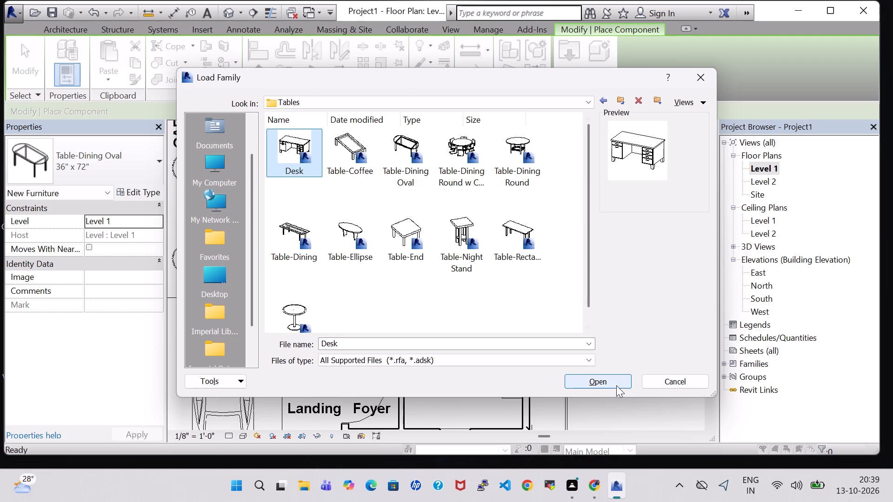
pyautogui.click(615, 383)
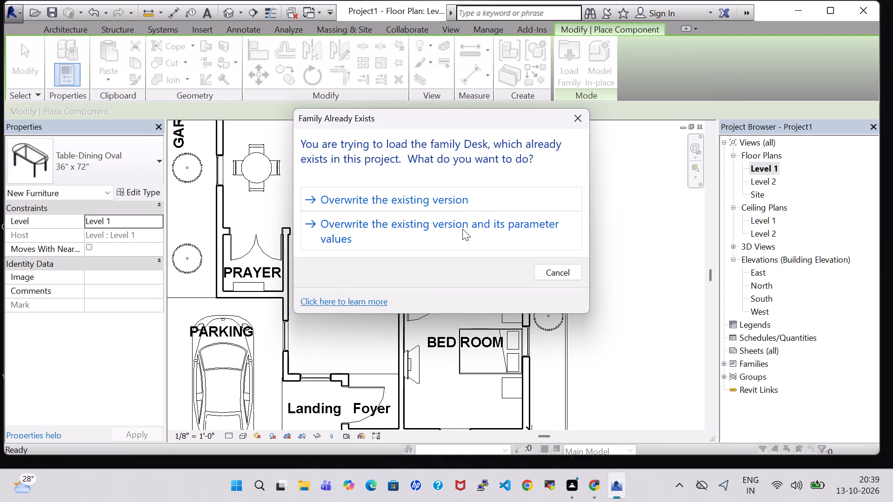
pyautogui.click(462, 229)
pyautogui.press('Escape')
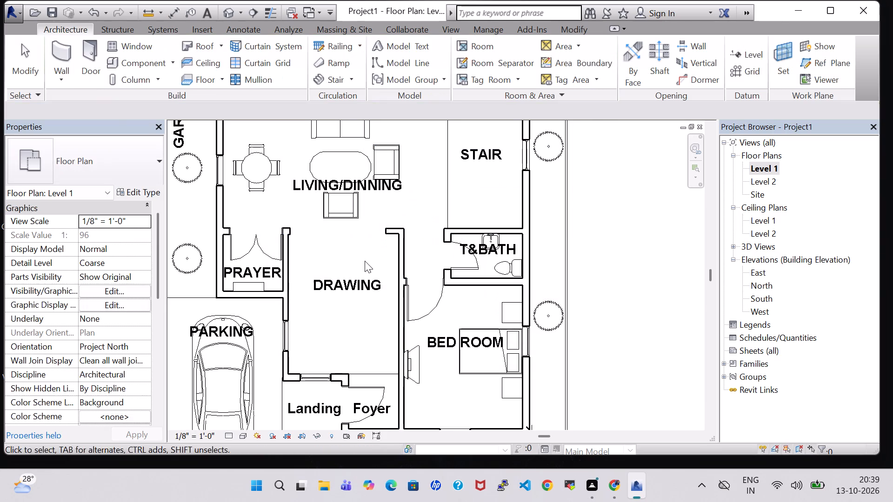
# Place a 60" x 30" Student Desk, turned lengthwise along the Drawing room wall on the Bed Room side.
pyautogui.click(132, 59)
pyautogui.click(132, 164)
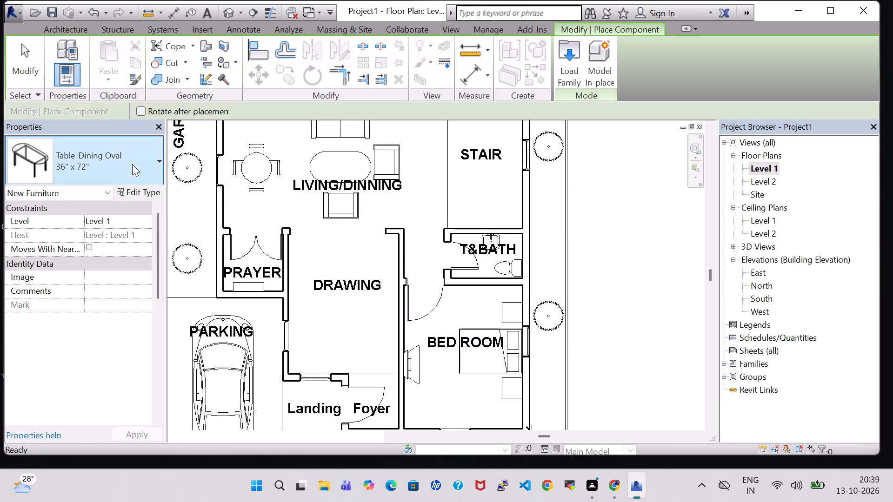
pyautogui.scroll(20, 107, 299)
pyautogui.scroll(4, 107, 299)
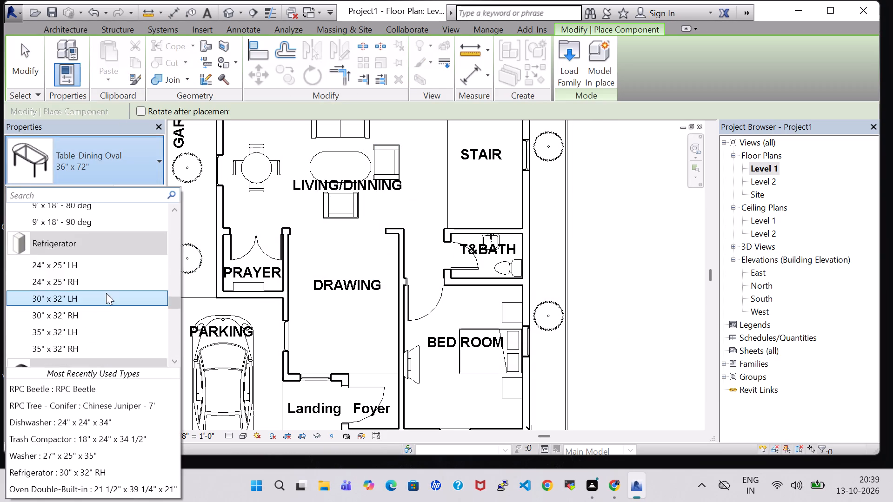
pyautogui.scroll(17, 106, 293)
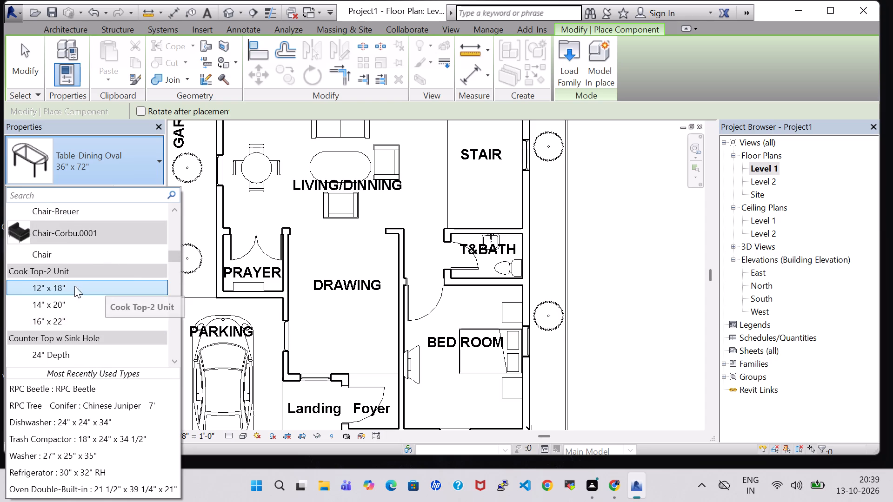
pyautogui.scroll(-3, 64, 286)
pyautogui.scroll(-2, 65, 324)
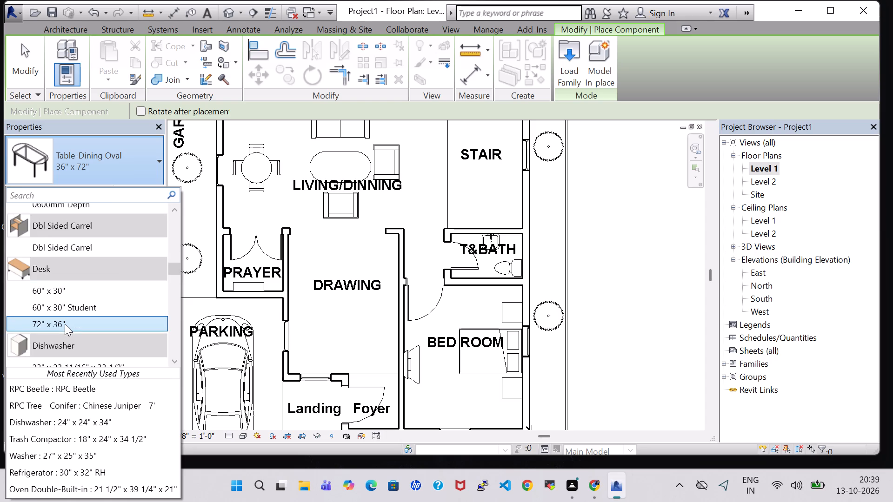
pyautogui.click(55, 302)
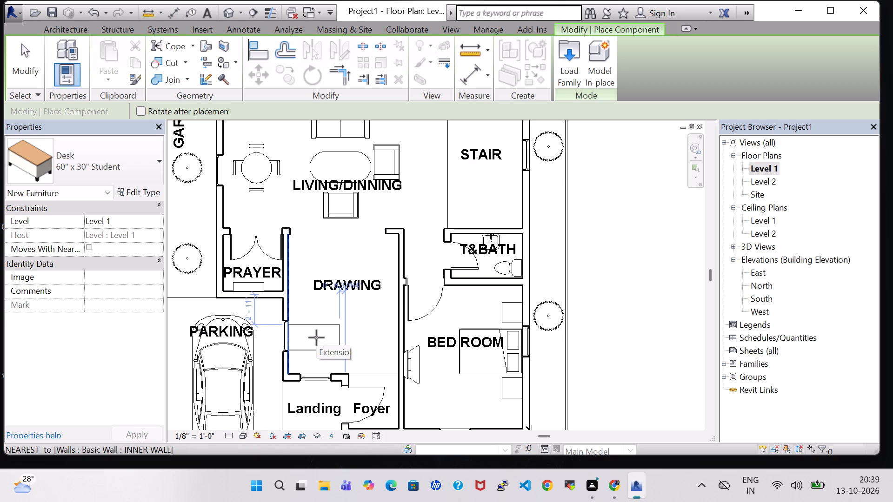
pyautogui.press('space')
pyautogui.press('space')
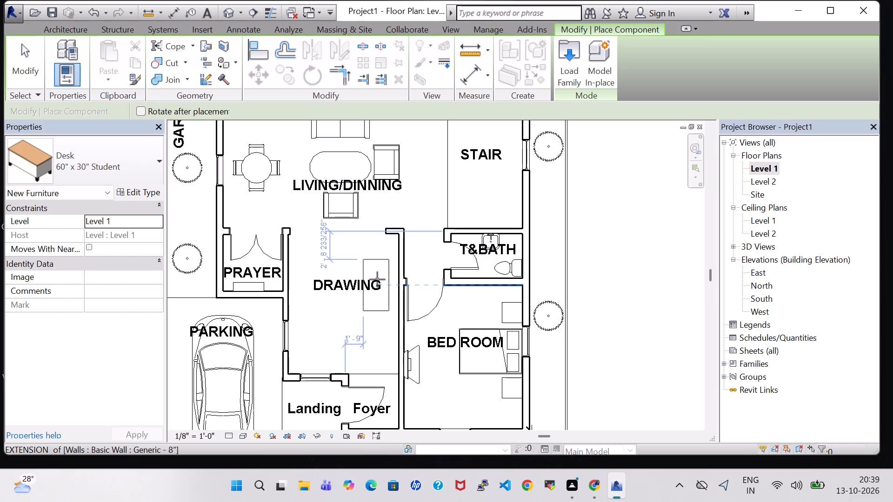
pyautogui.click(382, 276)
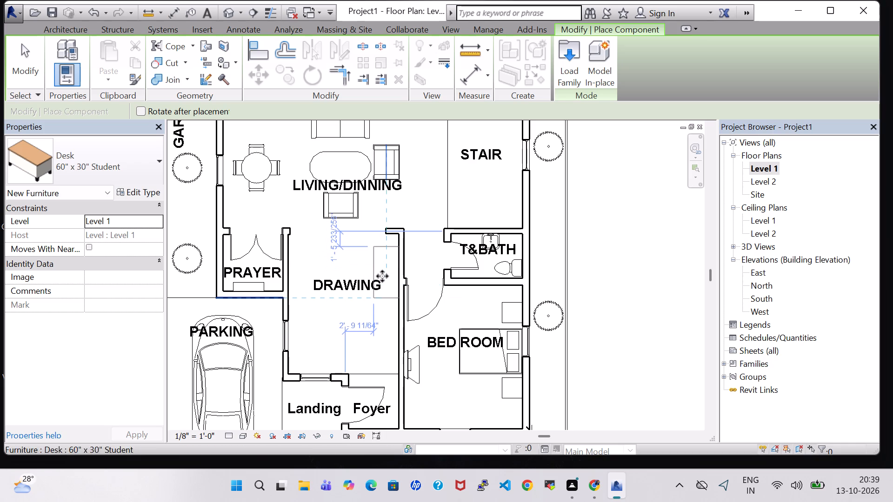
pyautogui.press('Escape')
pyautogui.press('Escape')
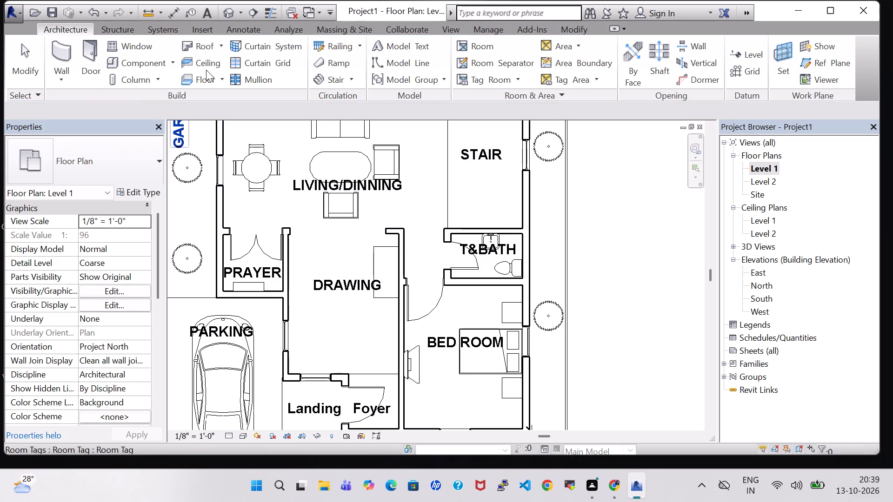
# Check the desk in 3D, and on the Level 1 plan move it to the Drawing room's Parking-side wall, in the corner by the Landing.
pyautogui.click(223, 12)
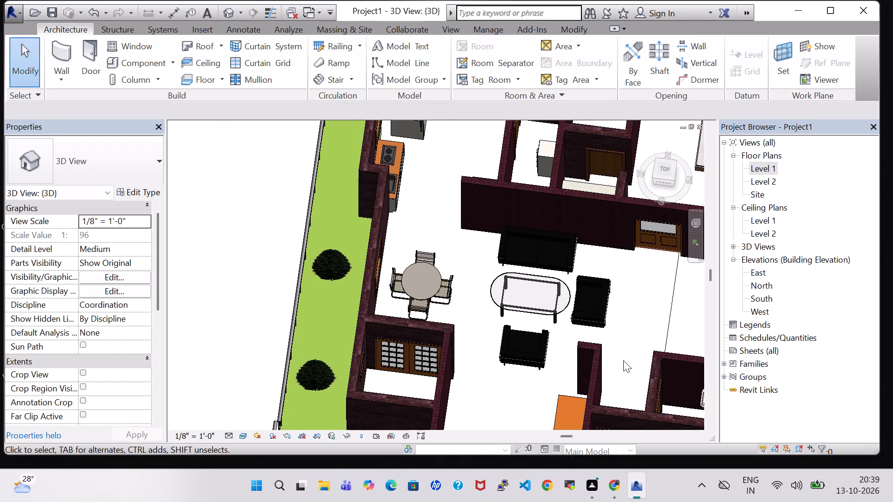
pyautogui.keyDown('shift'); pyautogui.moveTo(621, 360); pyautogui.dragTo(672, 271, button='middle'); pyautogui.keyUp('shift')
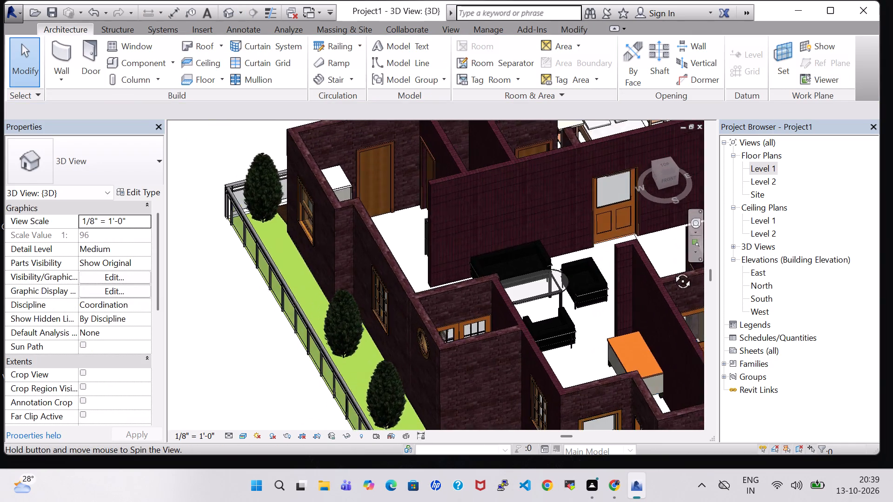
pyautogui.keyDown('shift'); pyautogui.moveTo(672, 271); pyautogui.dragTo(680, 271, button='middle'); pyautogui.keyUp('shift')
pyautogui.moveTo(598, 364); pyautogui.dragTo(510, 349, button='middle')
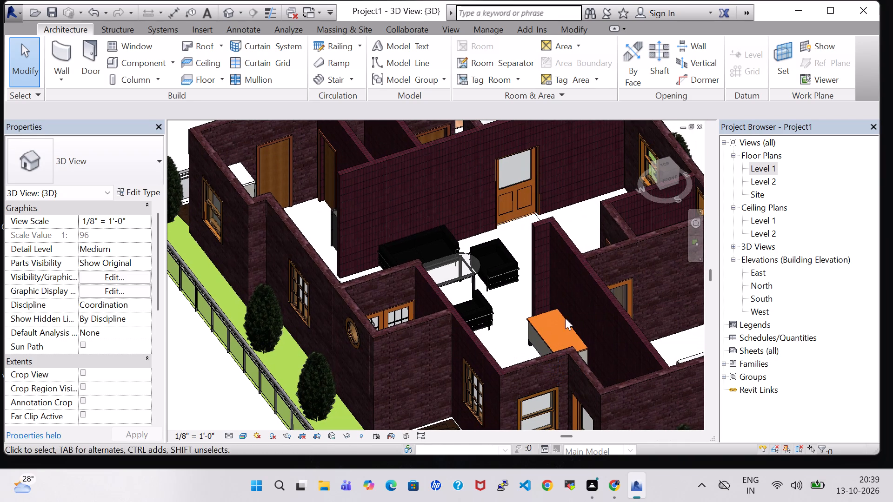
pyautogui.doubleClick(774, 164)
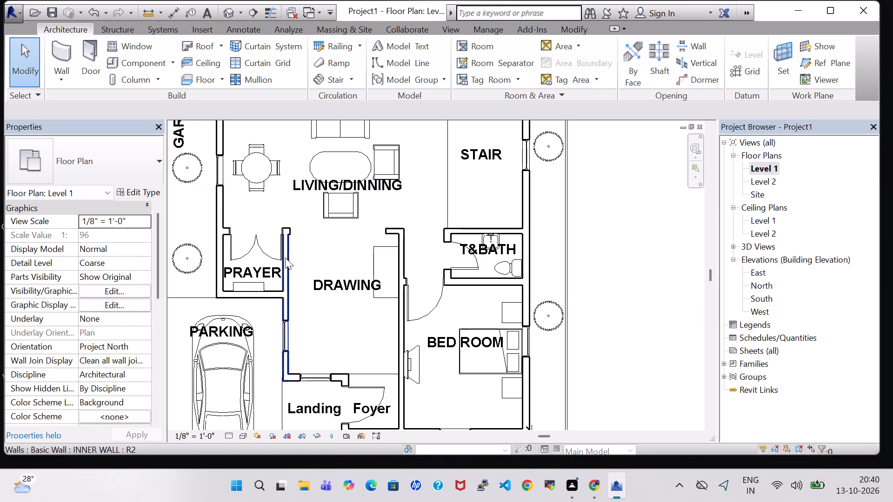
pyautogui.click(390, 253)
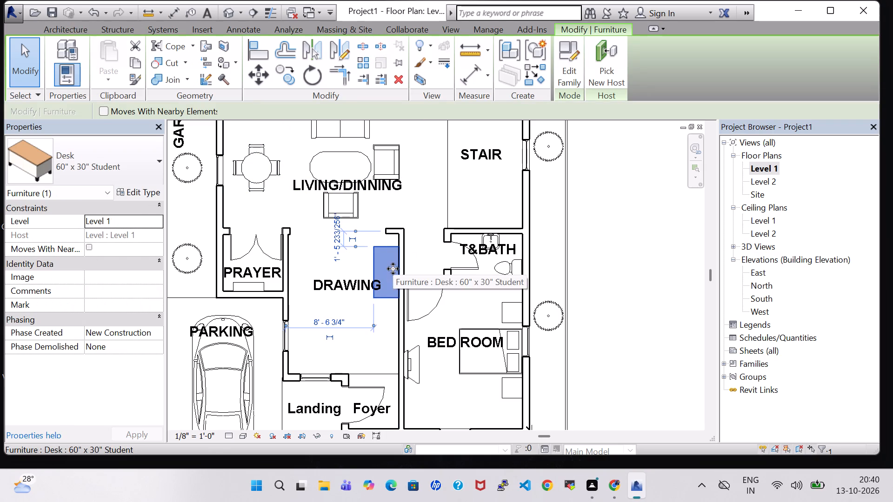
pyautogui.press('Left')
pyautogui.press('Left')
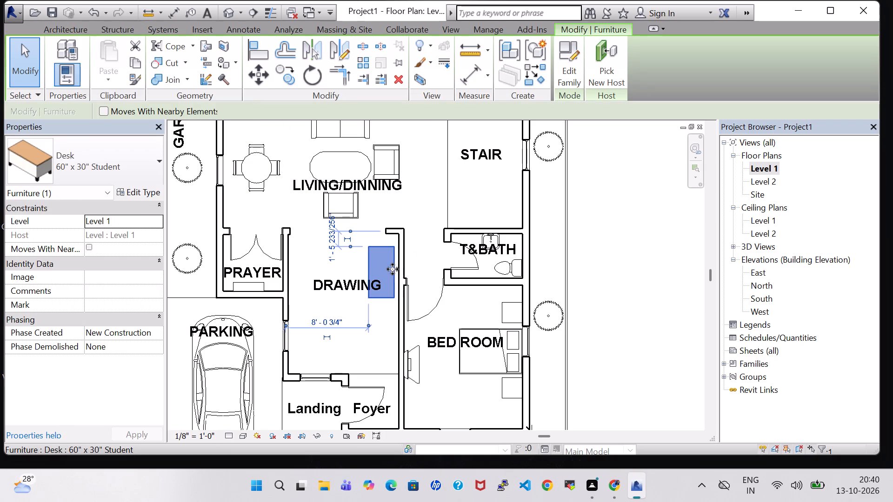
pyautogui.moveTo(390, 273); pyautogui.dragTo(313, 343)
pyautogui.doubleClick(623, 299)
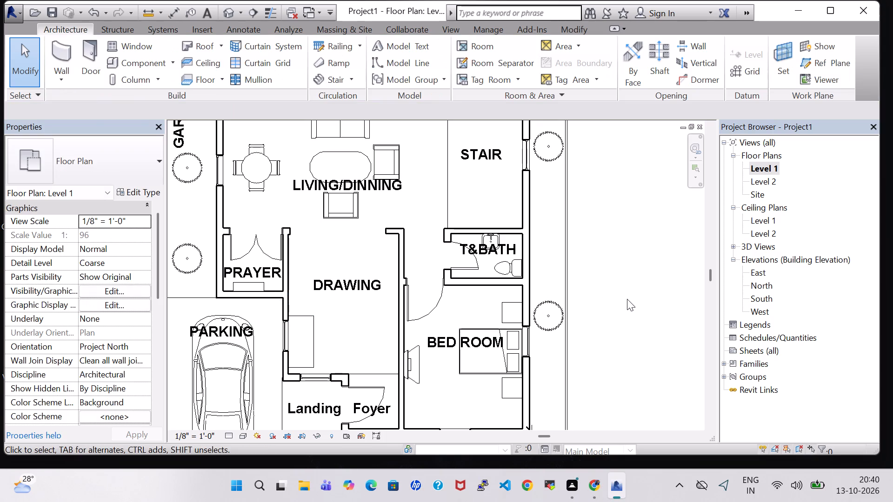
# Load the Table-Rectangular family from the Tables folder of the US Imperial Furniture library.
pyautogui.click(150, 63)
pyautogui.click(577, 61)
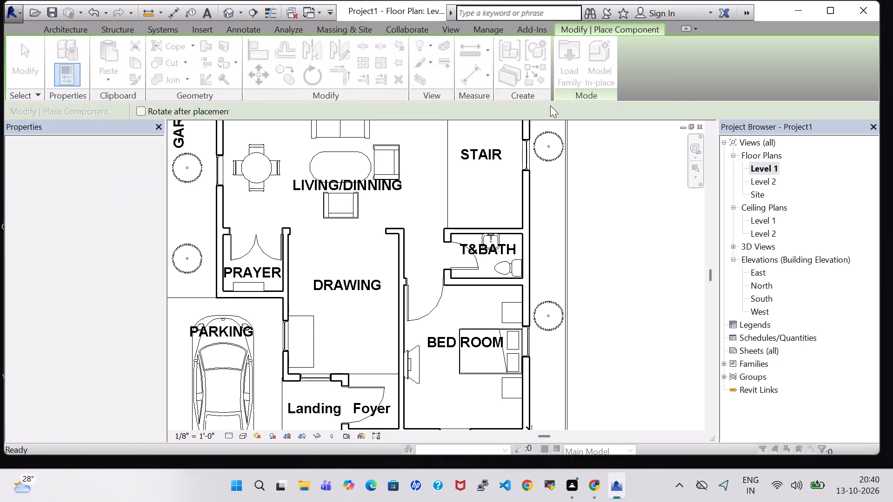
pyautogui.scroll(-1, 508, 204)
pyautogui.doubleClick(508, 204)
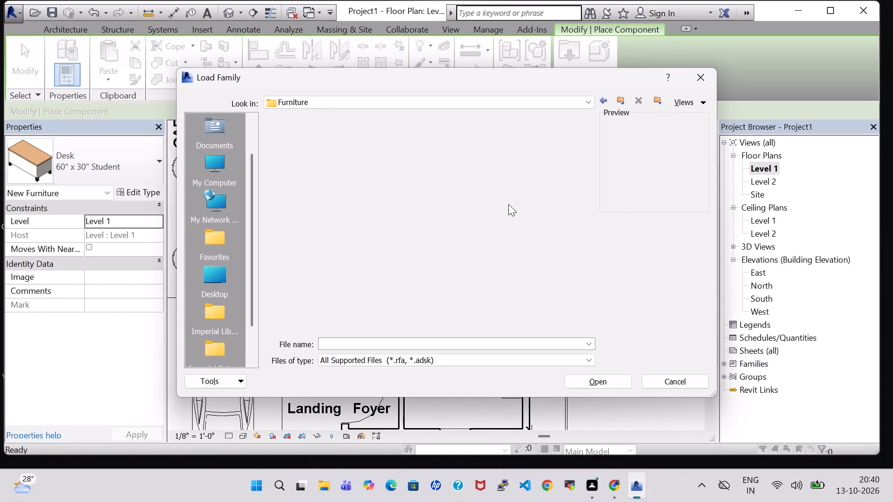
pyautogui.doubleClick(466, 149)
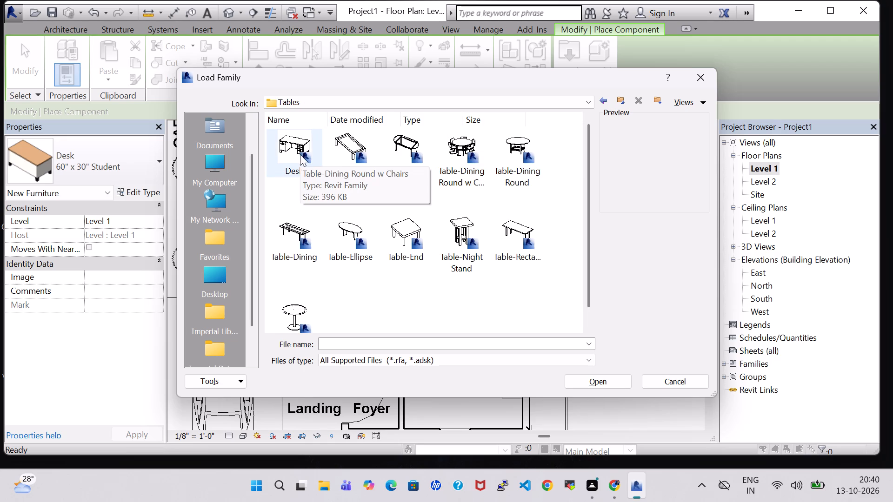
pyautogui.click(522, 224)
pyautogui.click(593, 379)
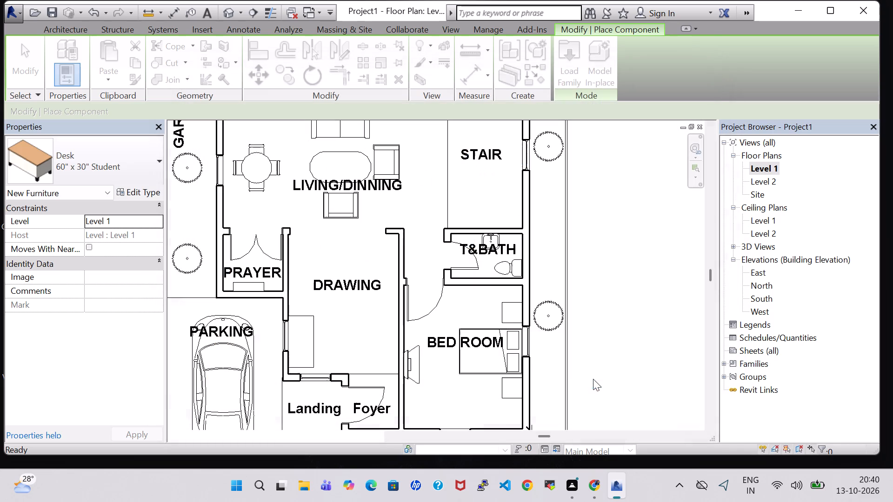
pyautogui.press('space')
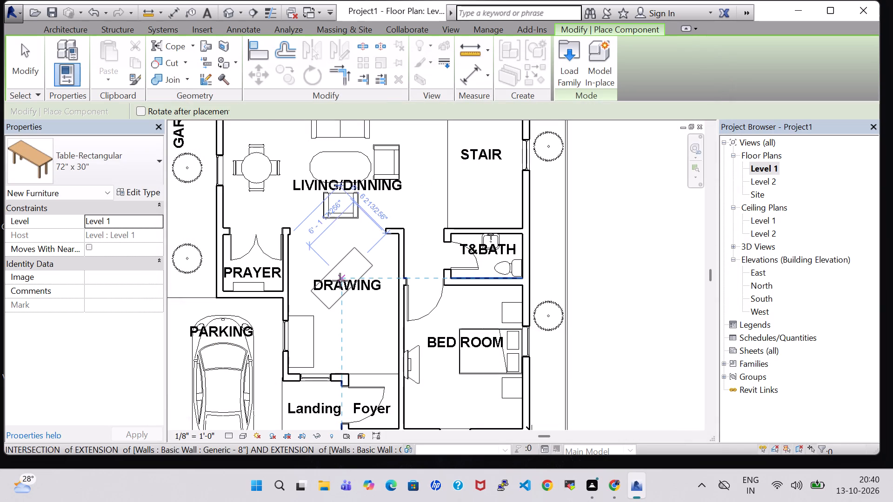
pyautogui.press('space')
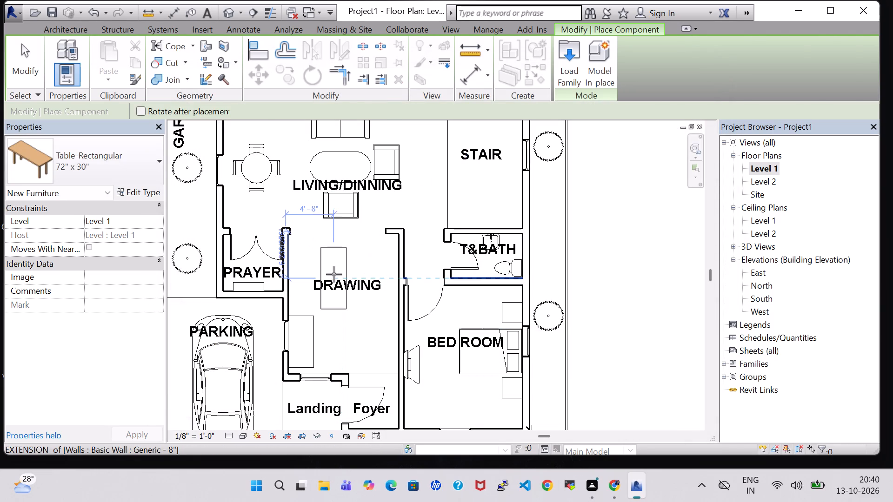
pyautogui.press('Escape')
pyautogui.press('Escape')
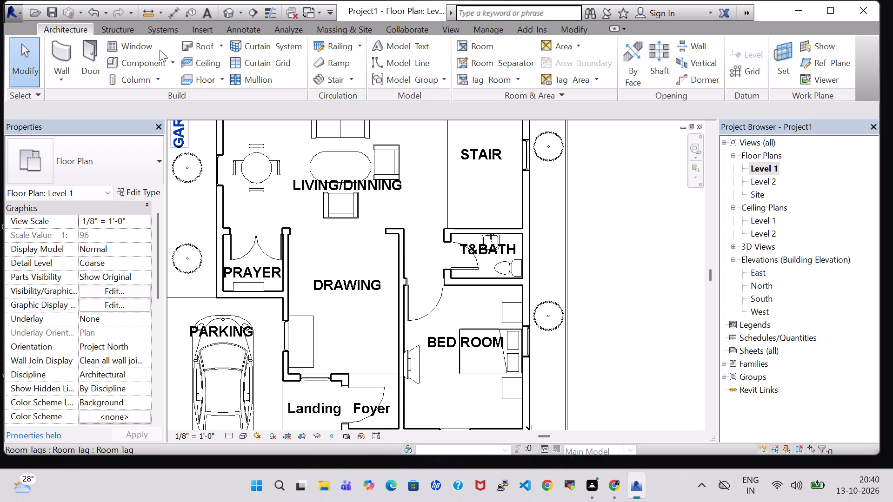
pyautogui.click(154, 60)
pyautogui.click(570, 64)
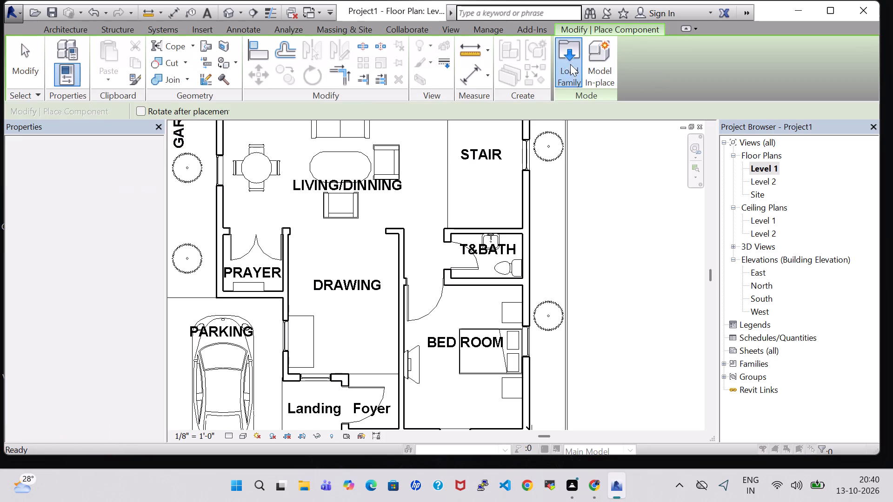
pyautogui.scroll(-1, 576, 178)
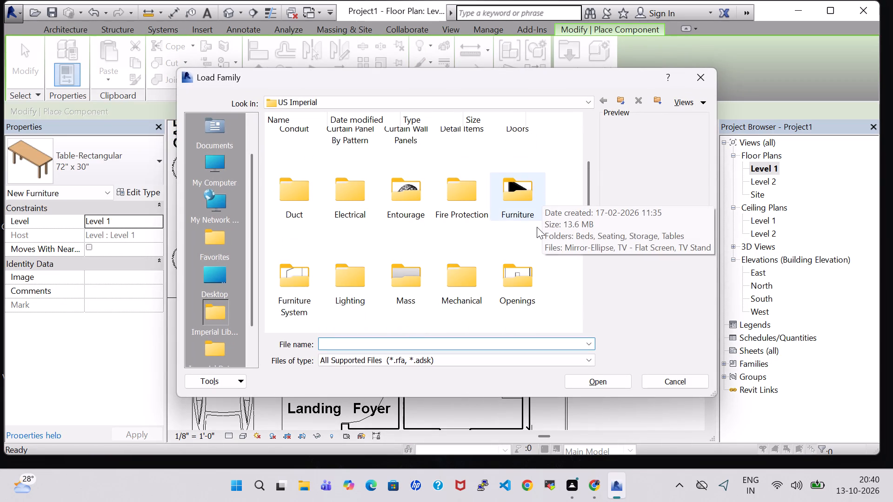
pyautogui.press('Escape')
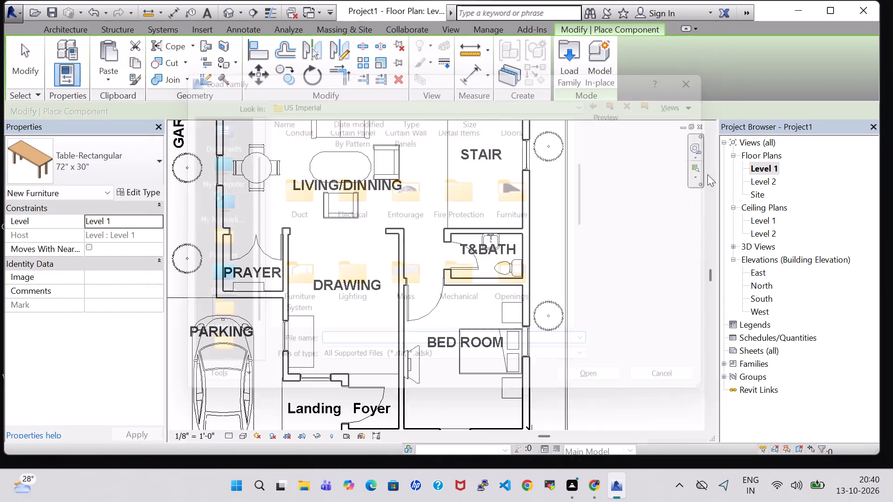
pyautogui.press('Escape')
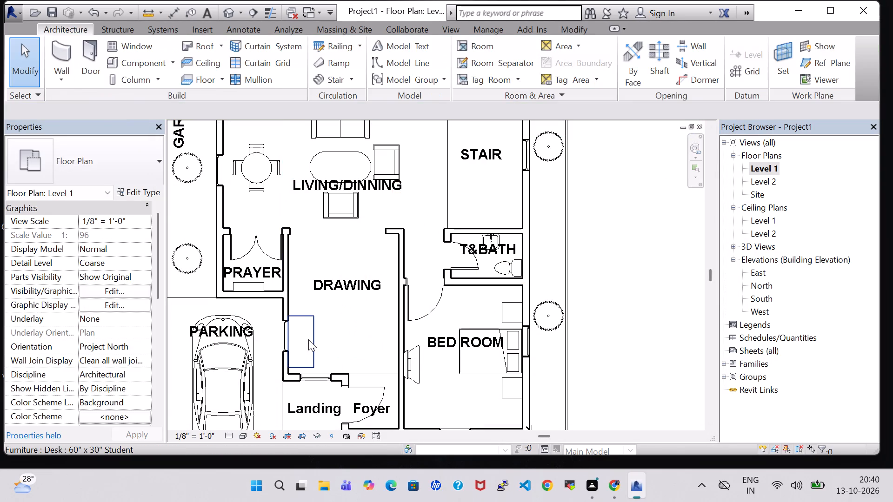
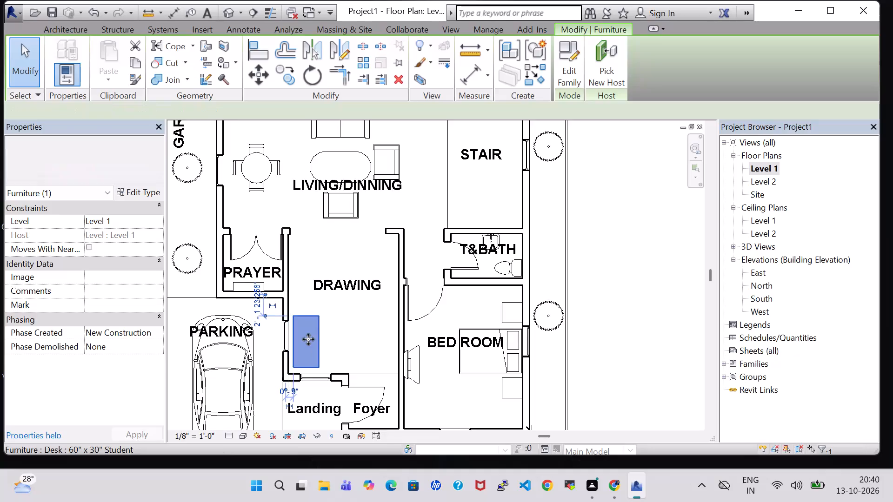
# Nudge the 60" x 30" student desk in the drawing room east and slightly south, to about 3'-0" off the west wall.
pyautogui.press('Right')
pyautogui.press('Right')
pyautogui.press('Right')
pyautogui.press('Right')
pyautogui.press('Right')
pyautogui.press('Right')
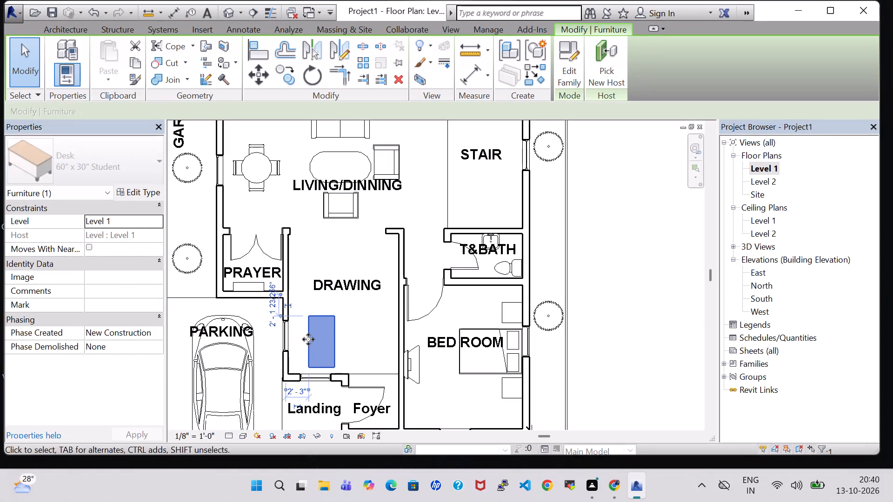
pyautogui.press('Right')
pyautogui.press('Right')
pyautogui.press('Down')
pyautogui.press('Down')
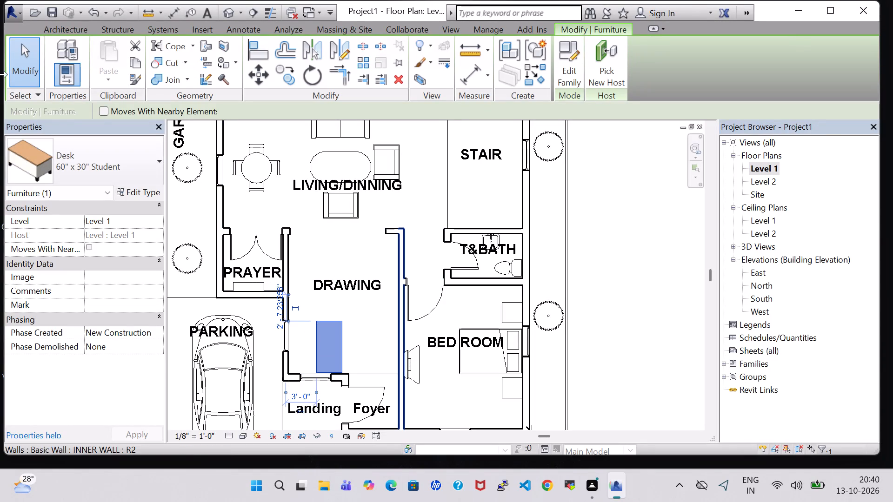
# Load the Chair-Desk family from the Seating folder of the US Imperial furniture library for component placement.
pyautogui.click(51, 32)
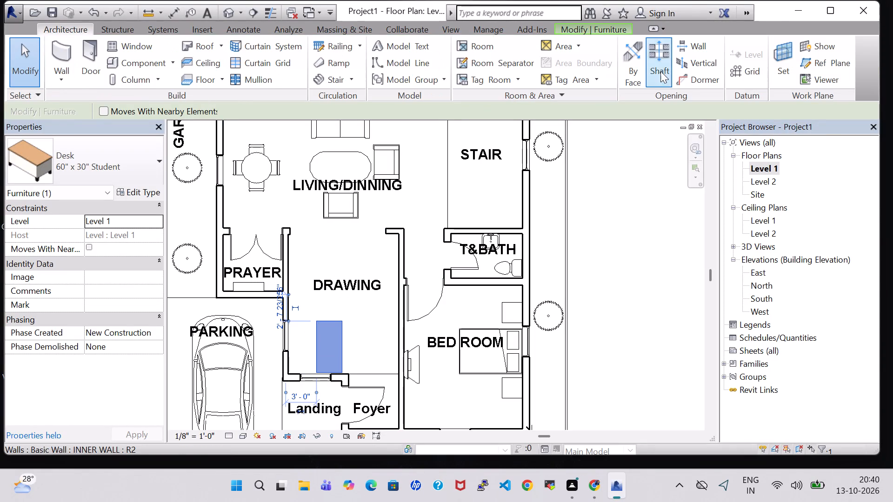
pyautogui.click(143, 65)
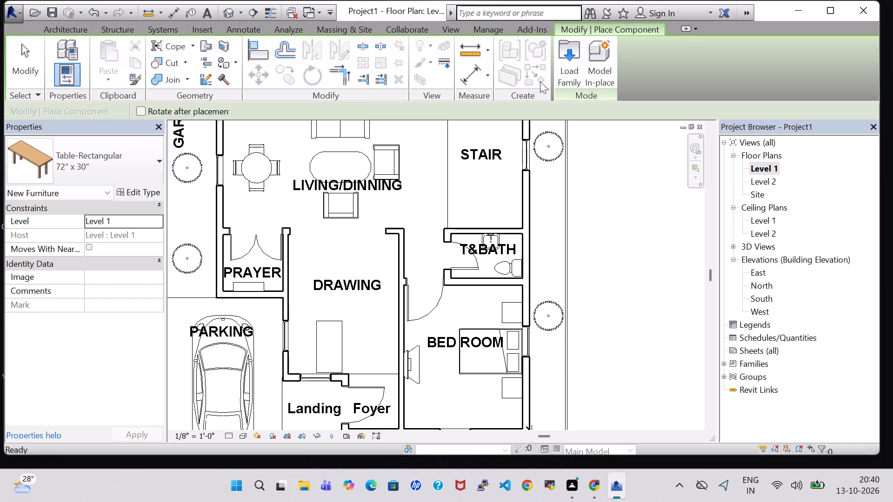
pyautogui.click(563, 78)
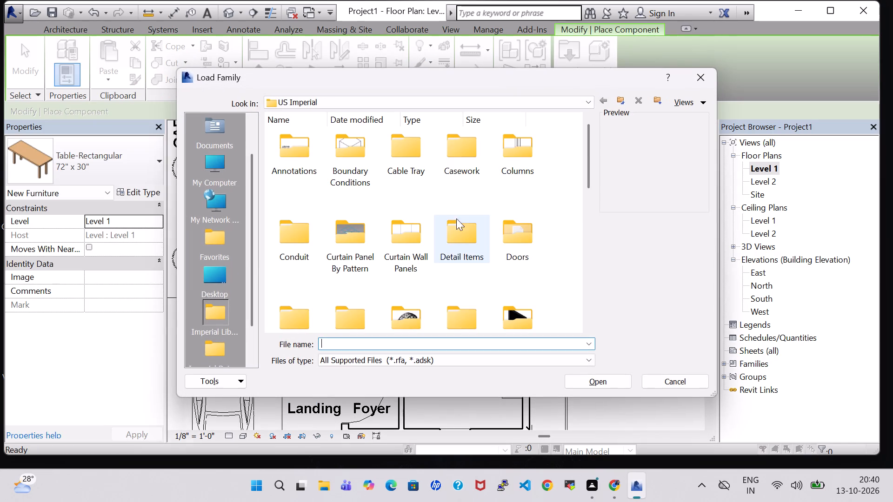
pyautogui.scroll(-1, 456, 231)
pyautogui.doubleClick(526, 202)
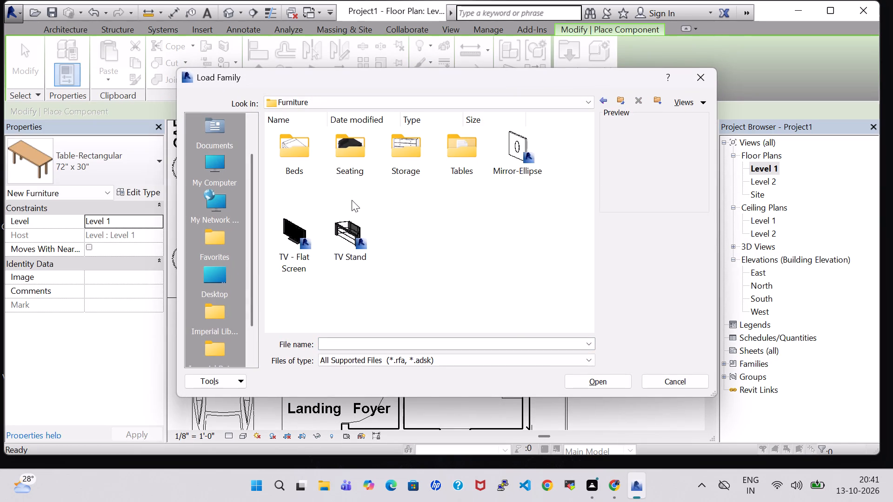
pyautogui.doubleClick(345, 149)
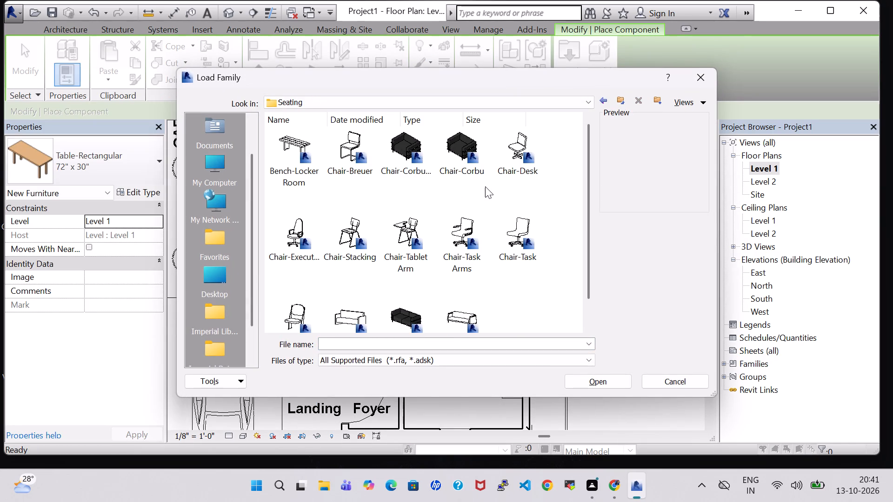
pyautogui.click(505, 160)
pyautogui.click(598, 383)
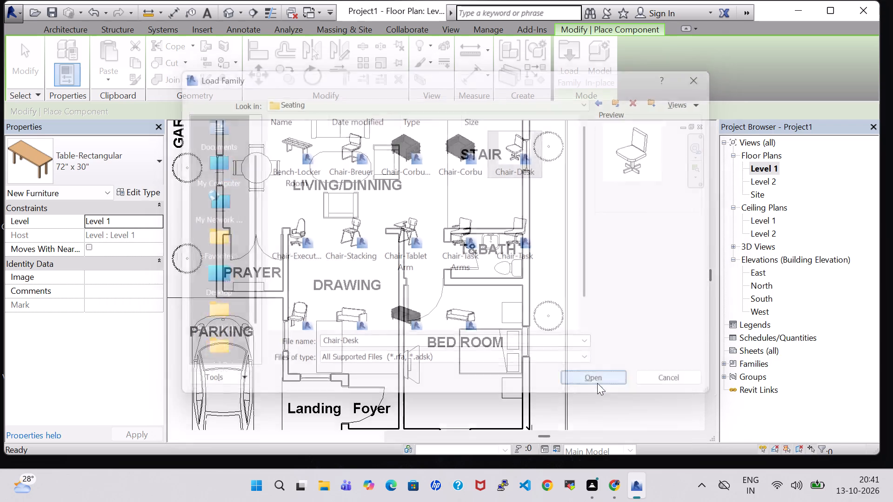
# Rotate the desk chair to face the desk and place two of them along the desk's west side.
pyautogui.press('space')
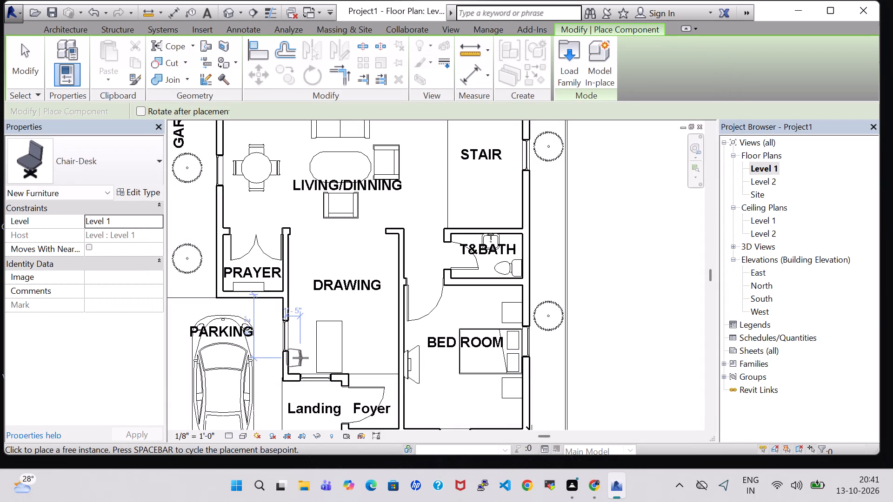
pyautogui.press('space')
pyautogui.press('space')
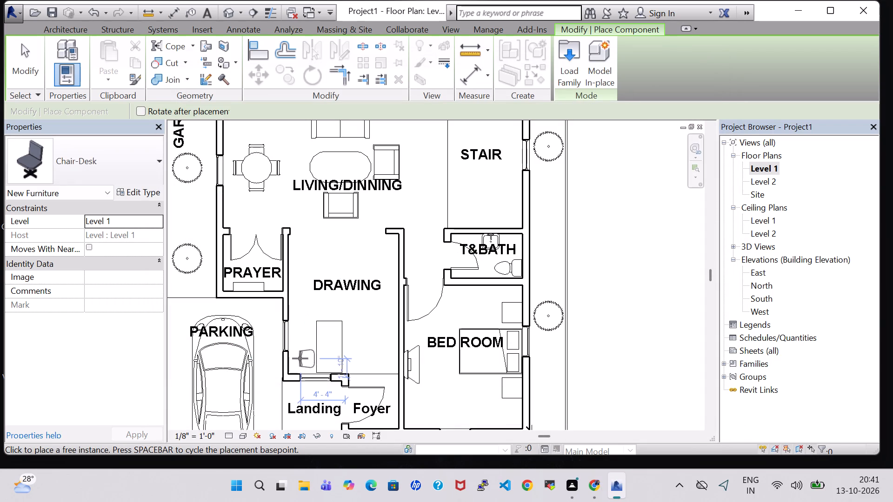
pyautogui.click(297, 361)
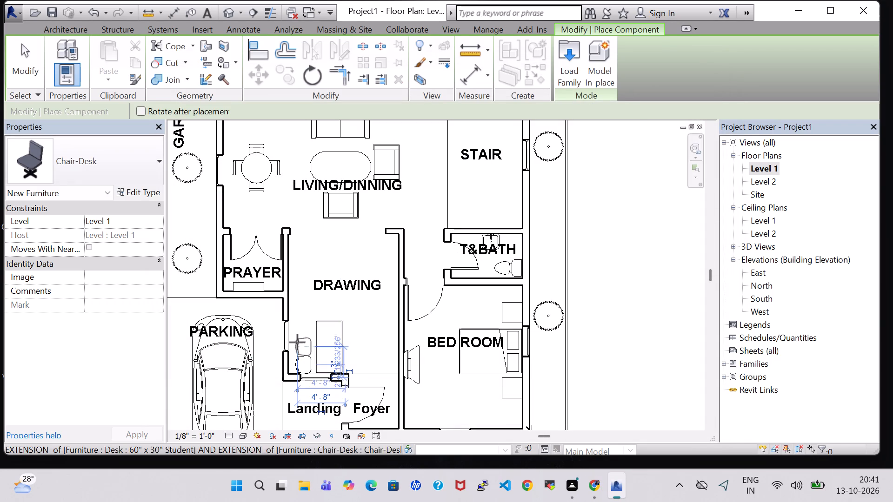
pyautogui.click(297, 336)
pyautogui.press('Escape')
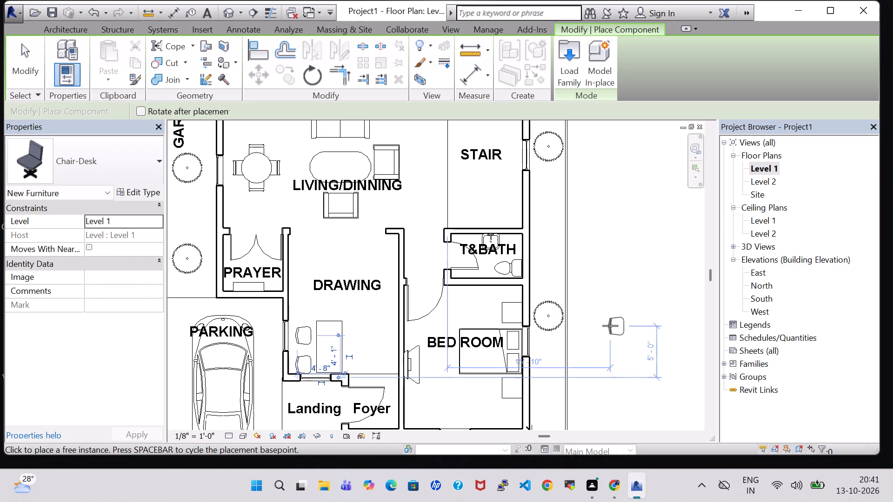
pyautogui.press('Escape')
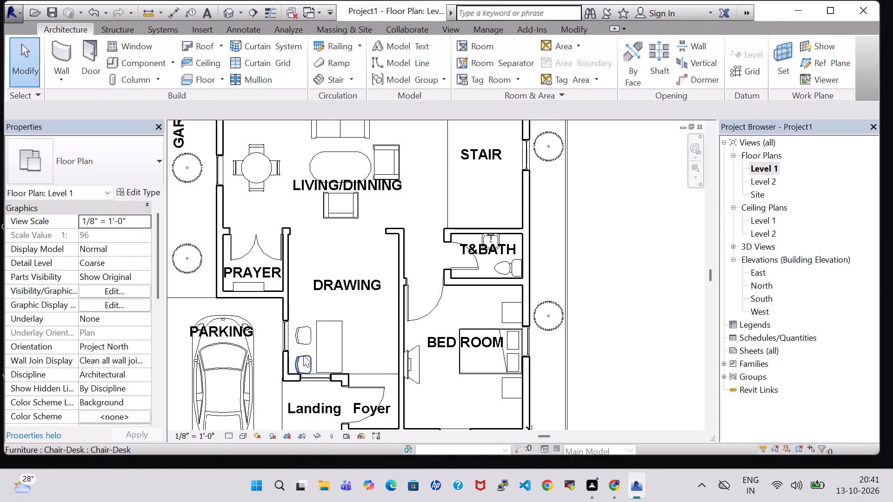
# Nudge the southern desk chair slightly north, closer to the other chair.
pyautogui.click(303, 355)
pyautogui.press('Up')
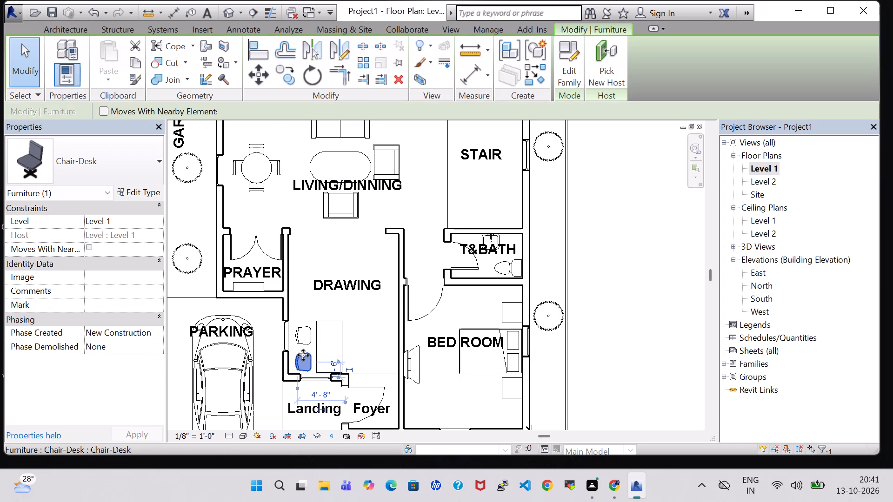
pyautogui.click(630, 259)
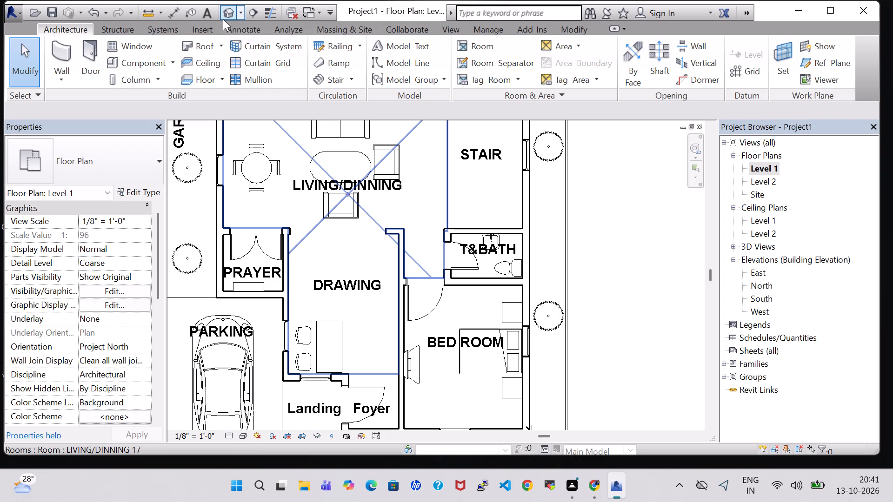
# Inspect the drawing room's desk and chairs and the surrounding furnished rooms in the 3D view from several angles.
pyautogui.click(223, 19)
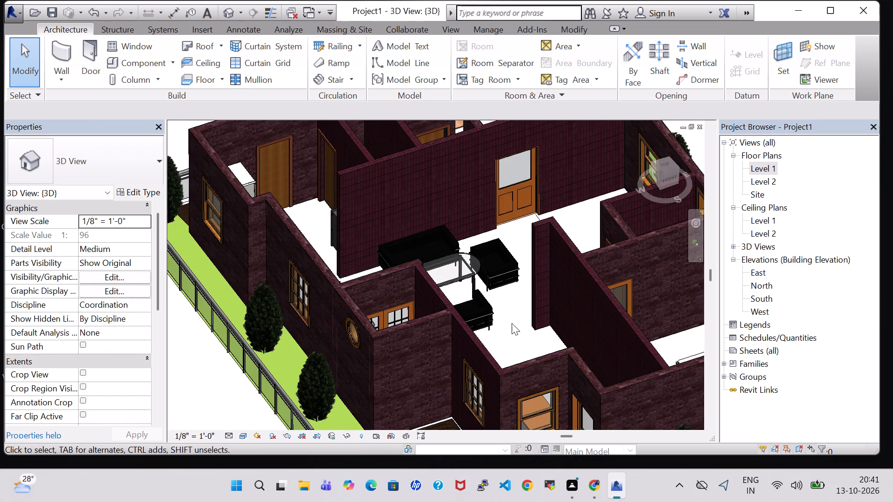
pyautogui.moveTo(512, 323); pyautogui.dragTo(410, 332, button='middle')
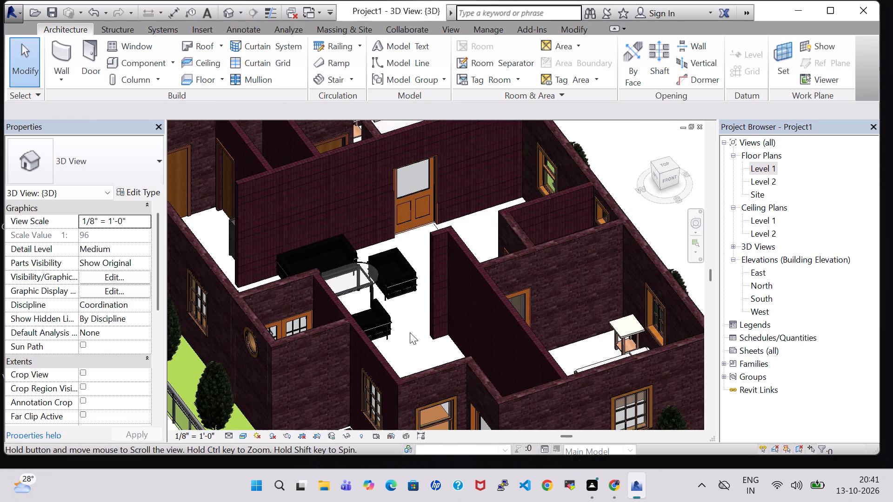
pyautogui.scroll(-4, 438, 330)
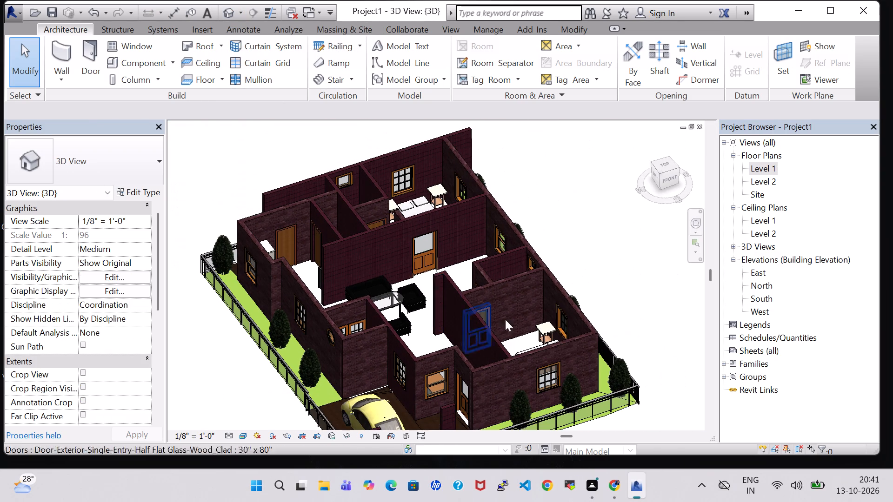
pyautogui.keyDown('shift'); pyautogui.moveTo(598, 284); pyautogui.dragTo(550, 337, button='middle'); pyautogui.keyUp('shift')
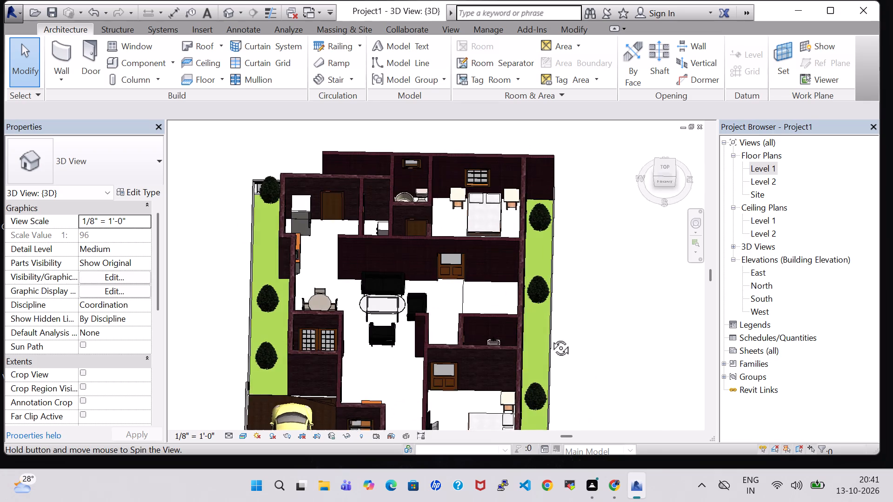
pyautogui.keyDown('shift'); pyautogui.moveTo(550, 337); pyautogui.dragTo(554, 388, button='middle'); pyautogui.keyUp('shift')
pyautogui.moveTo(562, 375); pyautogui.dragTo(503, 256, button='middle')
pyautogui.keyDown('shift'); pyautogui.moveTo(580, 273); pyautogui.dragTo(543, 297, button='middle'); pyautogui.keyUp('shift')
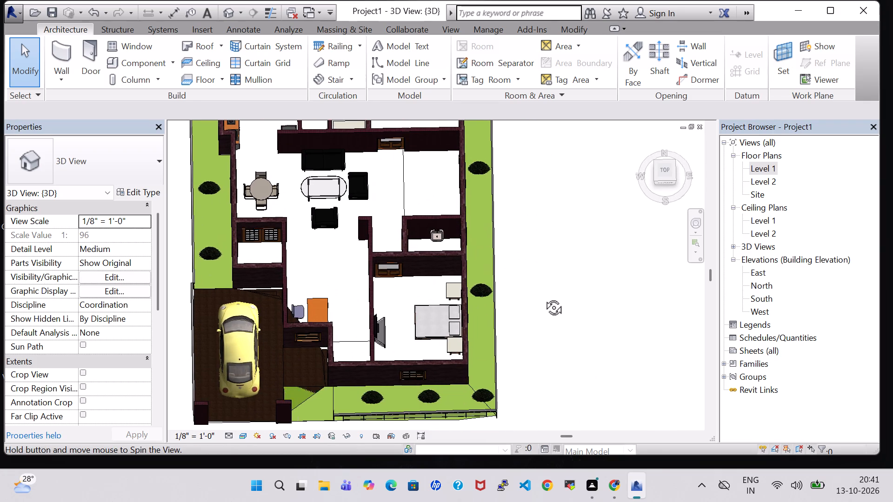
pyautogui.keyDown('shift'); pyautogui.moveTo(543, 297); pyautogui.dragTo(533, 307, button='middle'); pyautogui.keyUp('shift')
pyautogui.keyDown('shift'); pyautogui.moveTo(508, 317); pyautogui.dragTo(478, 282, button='middle'); pyautogui.keyUp('shift')
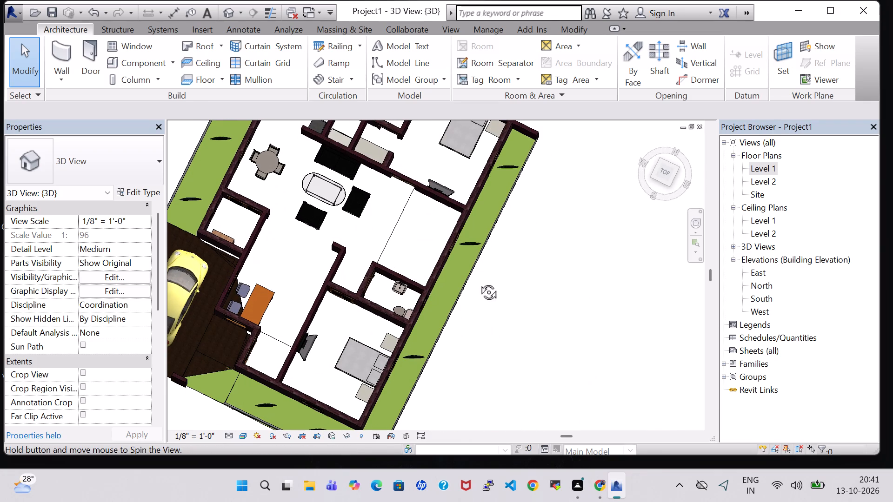
pyautogui.keyDown('shift'); pyautogui.moveTo(478, 282); pyautogui.dragTo(475, 208, button='middle'); pyautogui.keyUp('shift')
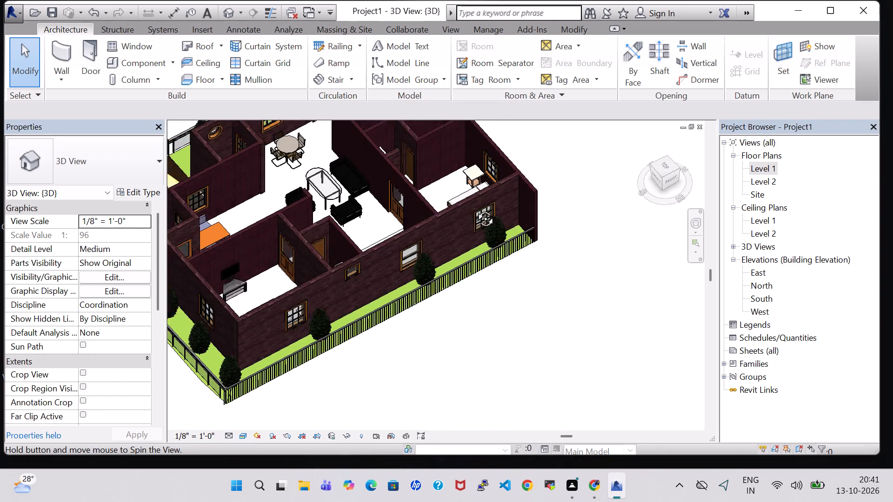
pyautogui.keyDown('shift'); pyautogui.moveTo(475, 208); pyautogui.dragTo(518, 216, button='middle'); pyautogui.keyUp('shift')
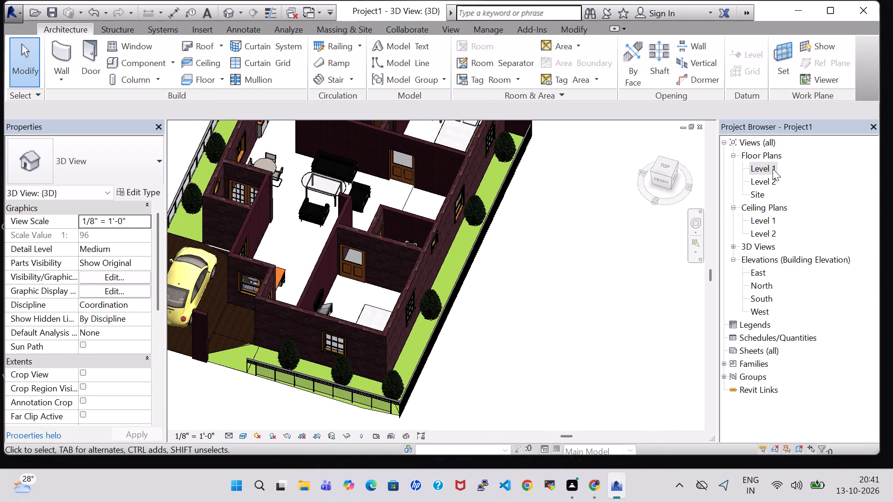
# Reopen the Level 1 floor plan at the living and drawing rooms.
pyautogui.doubleClick(773, 169)
pyautogui.scroll(-1, 626, 242)
pyautogui.moveTo(626, 242); pyautogui.dragTo(612, 301, button='middle')
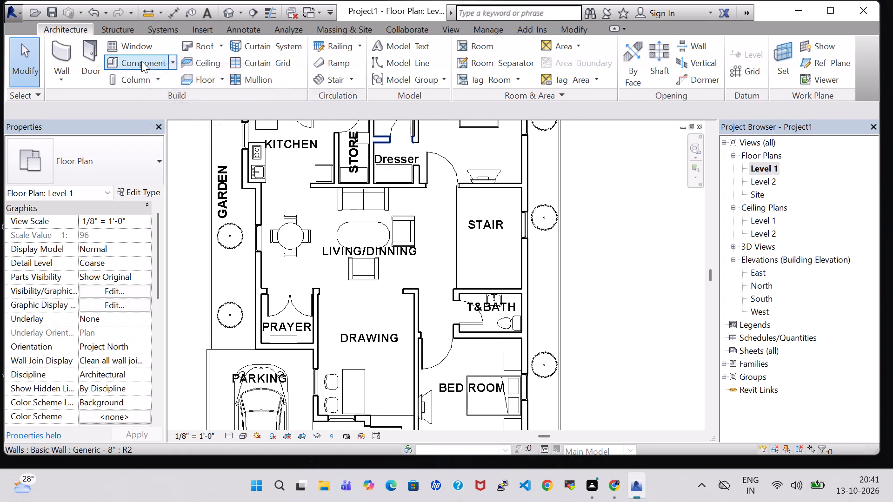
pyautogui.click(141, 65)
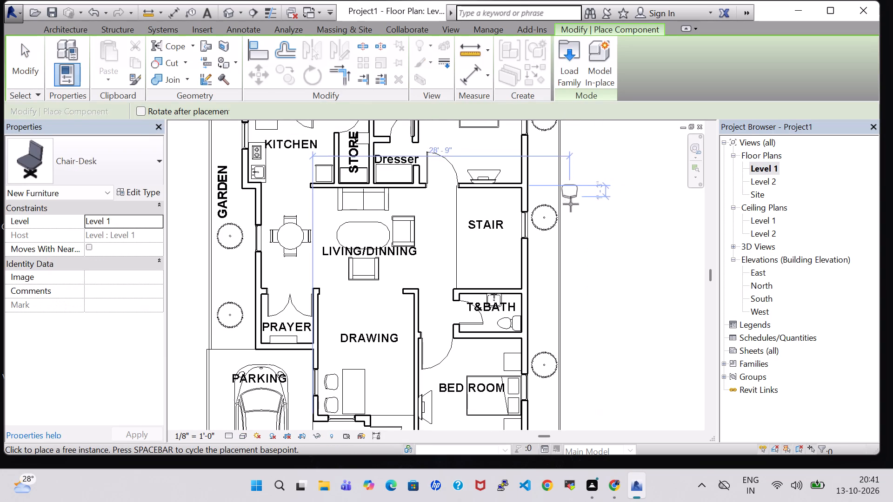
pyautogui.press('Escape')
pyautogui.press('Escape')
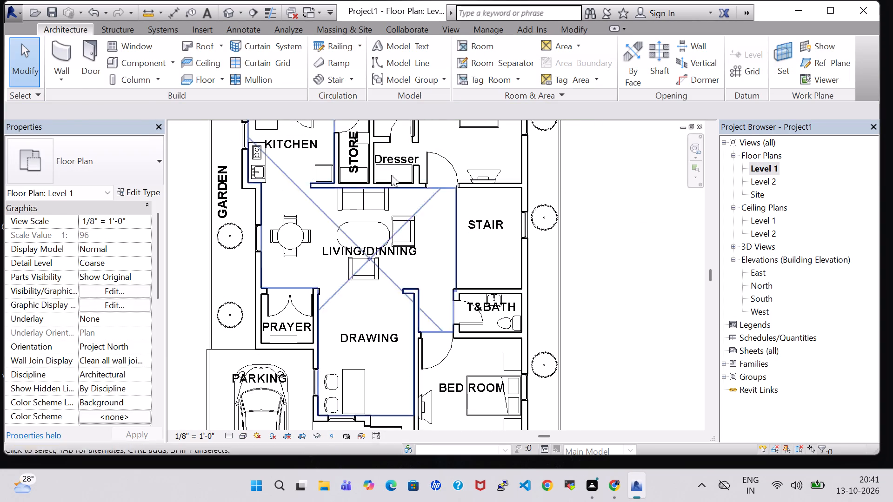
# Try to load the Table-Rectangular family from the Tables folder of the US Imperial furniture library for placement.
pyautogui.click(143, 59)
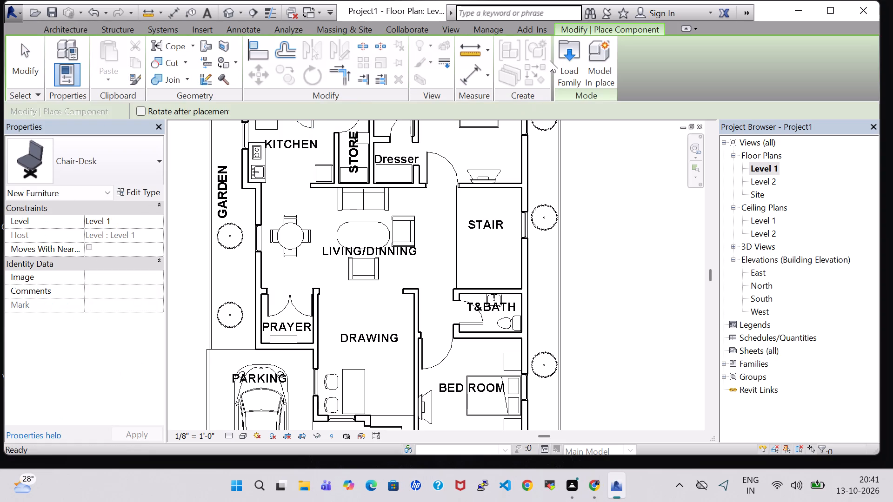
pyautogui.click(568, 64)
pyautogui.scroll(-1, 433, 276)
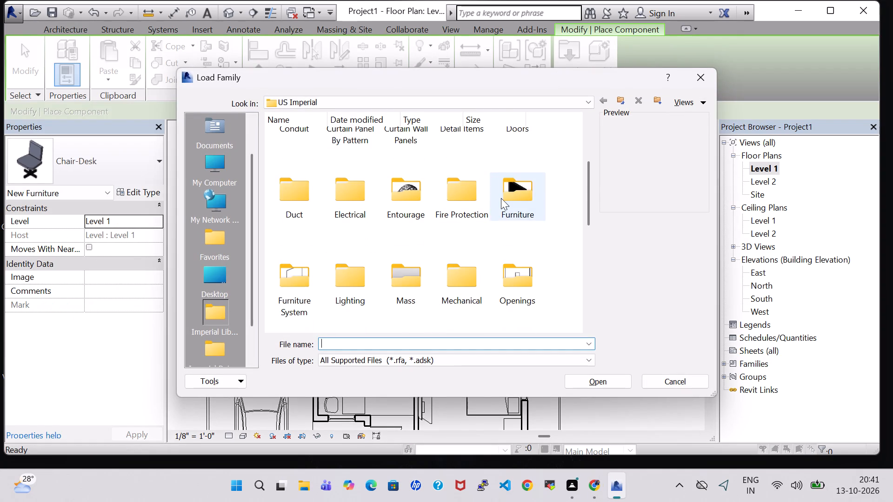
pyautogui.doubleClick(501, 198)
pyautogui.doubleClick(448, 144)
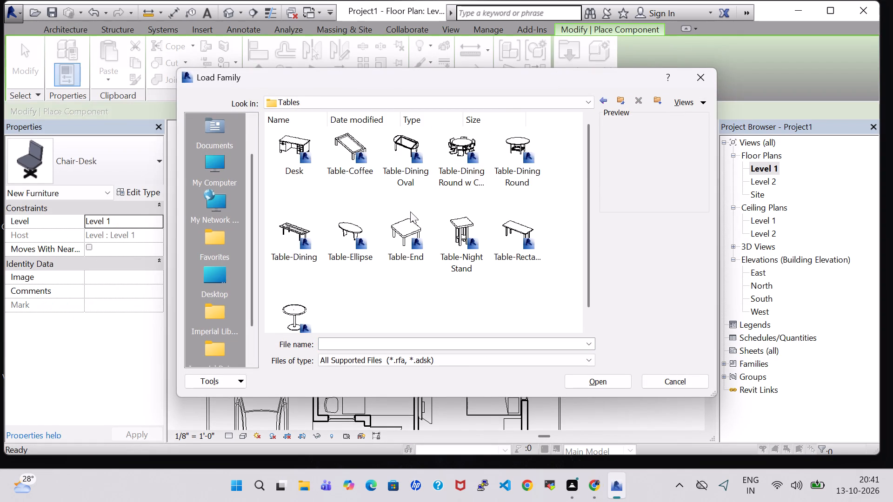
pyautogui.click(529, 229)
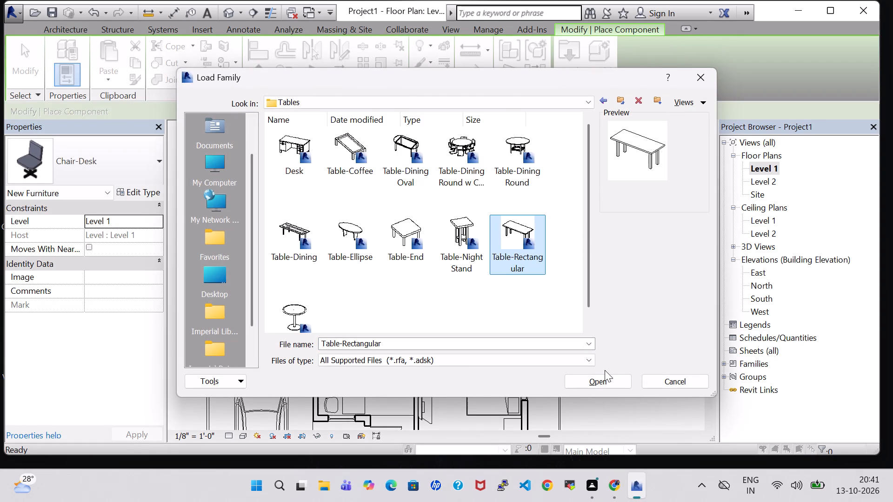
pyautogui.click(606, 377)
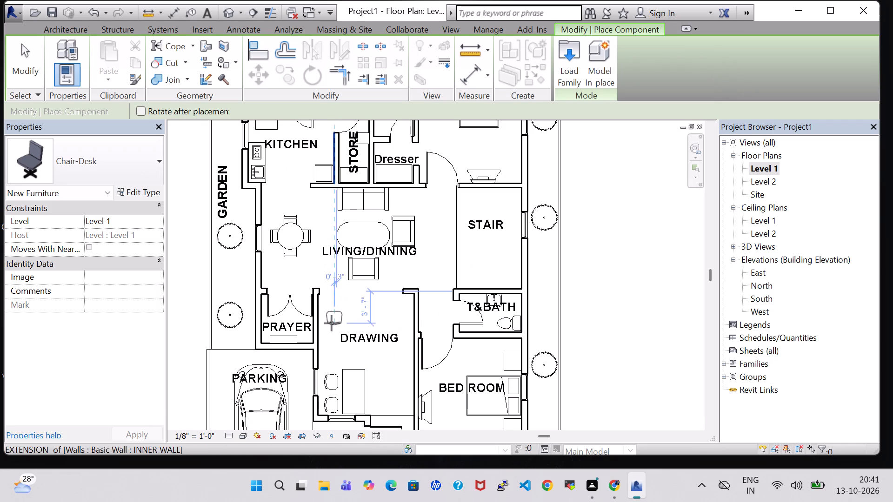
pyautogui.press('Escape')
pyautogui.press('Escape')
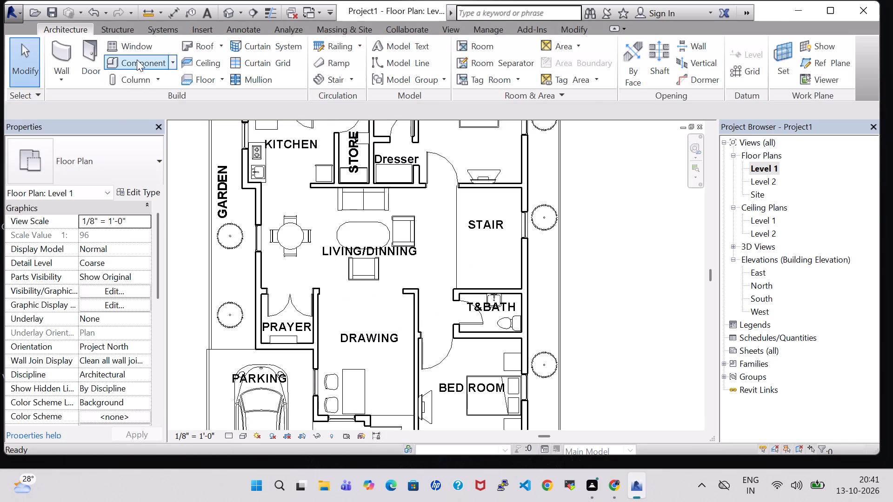
# Look through the loaded component types for a suitable piece of furniture to place in the drawing room.
pyautogui.click(137, 59)
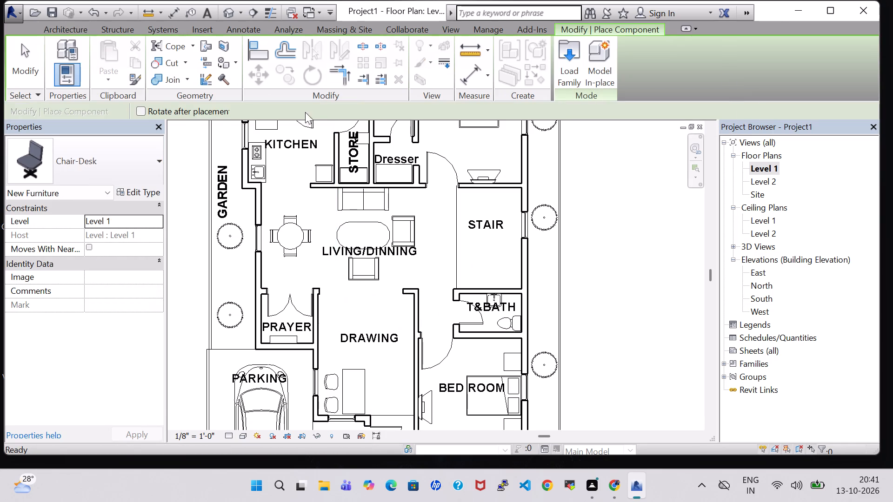
pyautogui.click(107, 167)
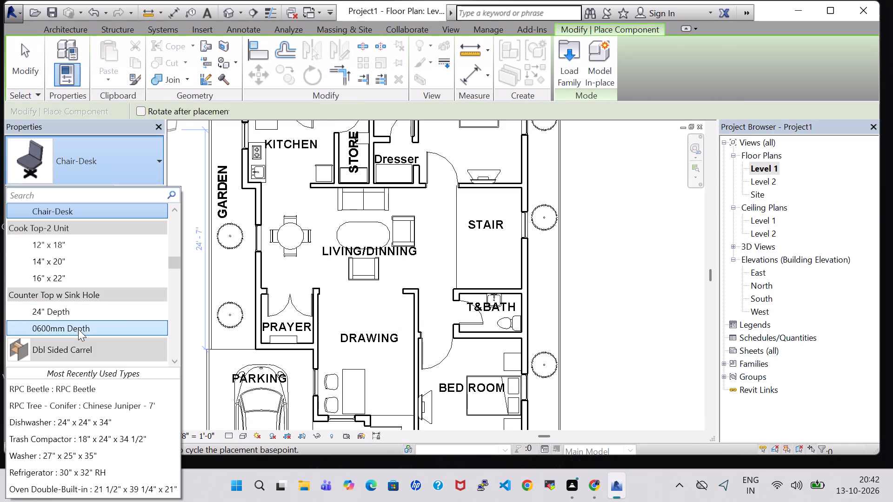
pyautogui.scroll(1, 78, 329)
pyautogui.scroll(9, 79, 275)
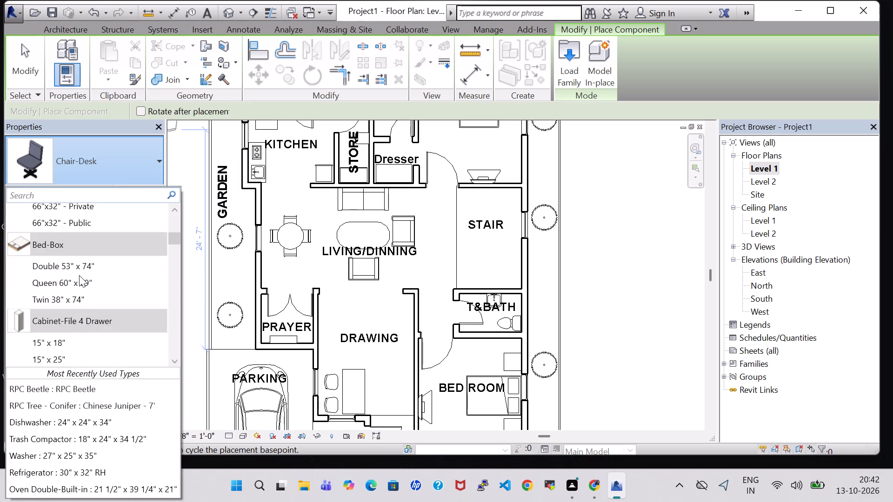
pyautogui.scroll(13, 79, 275)
pyautogui.scroll(-2, 79, 275)
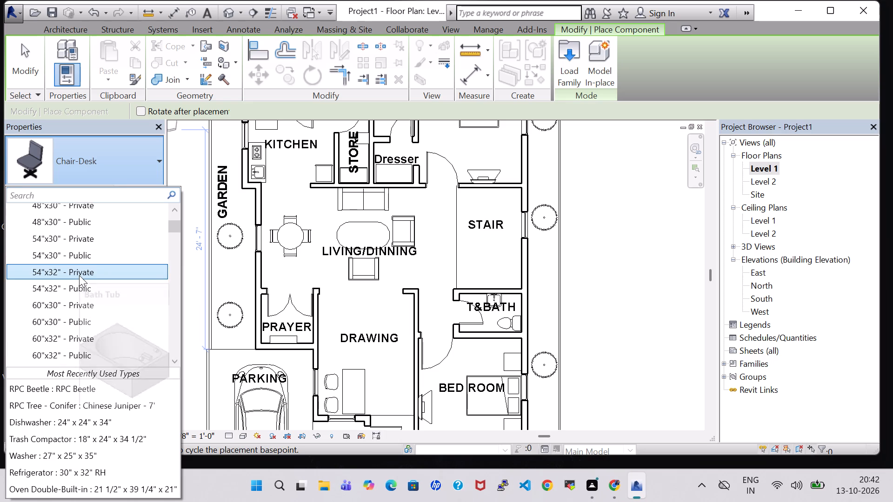
pyautogui.scroll(-2, 79, 278)
pyautogui.scroll(8, 79, 279)
pyautogui.scroll(-5, 79, 279)
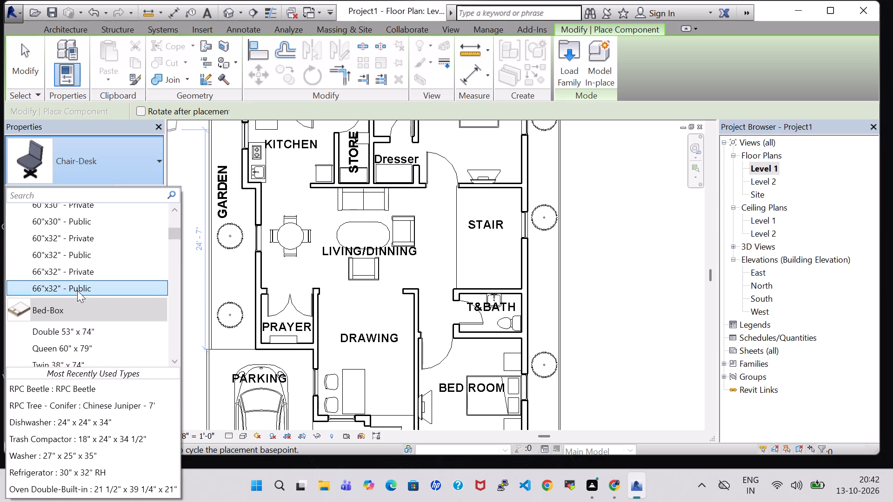
pyautogui.scroll(-11, 77, 291)
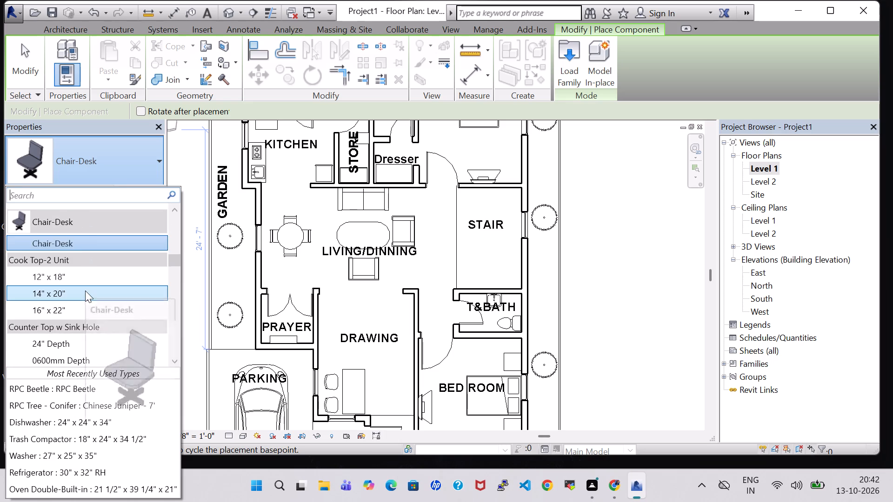
pyautogui.scroll(-5, 85, 291)
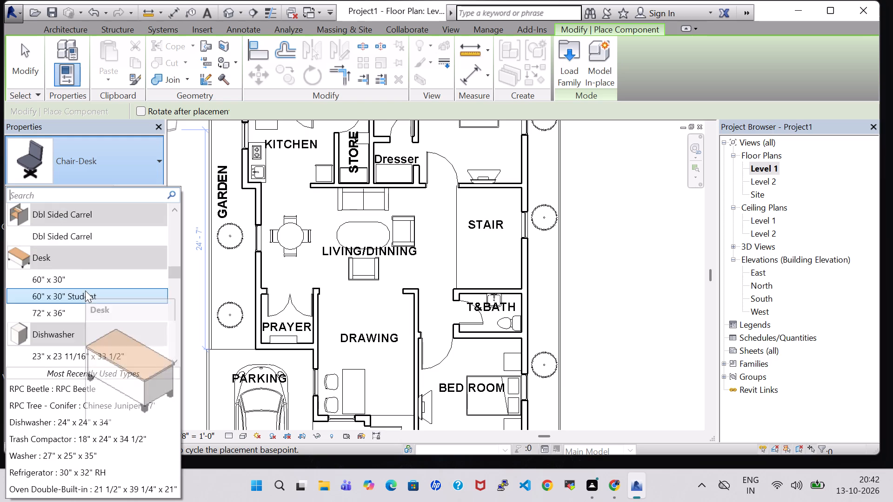
pyautogui.scroll(-16, 85, 291)
pyautogui.scroll(-20, 85, 292)
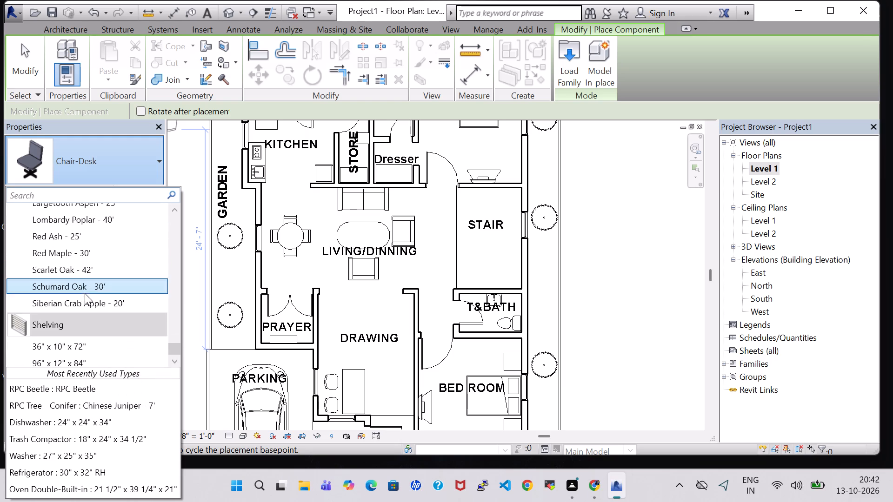
pyautogui.scroll(-6, 85, 293)
pyautogui.press('Escape')
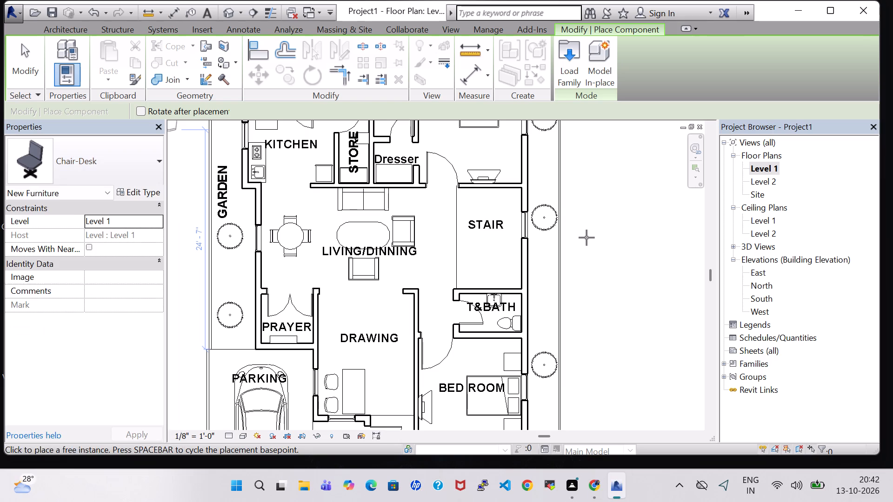
pyautogui.press('Escape')
pyautogui.press('Escape')
pyautogui.press('Escape')
pyautogui.press('Escape')
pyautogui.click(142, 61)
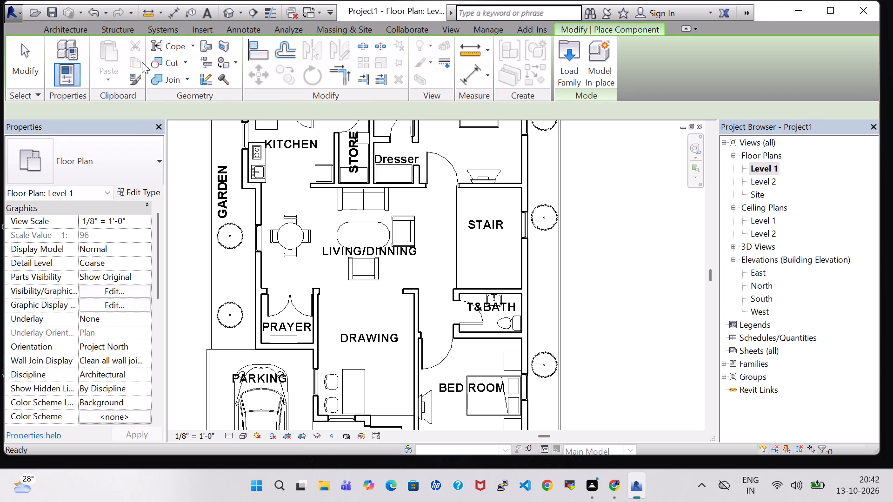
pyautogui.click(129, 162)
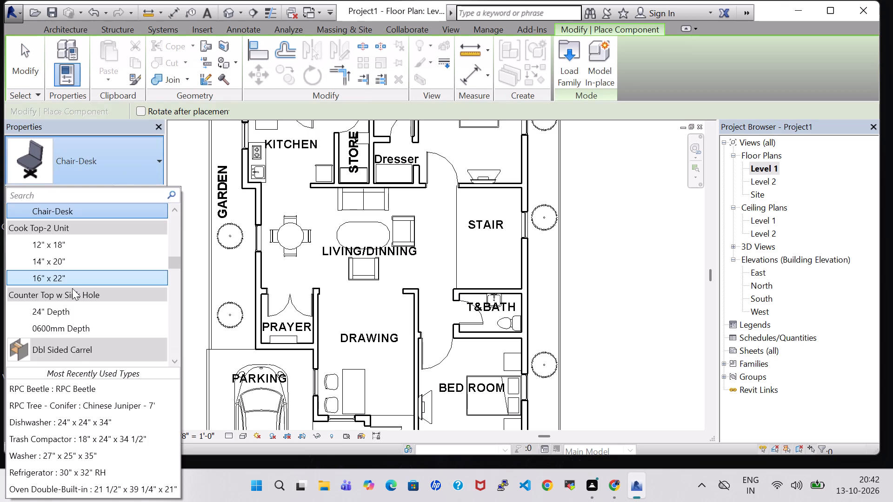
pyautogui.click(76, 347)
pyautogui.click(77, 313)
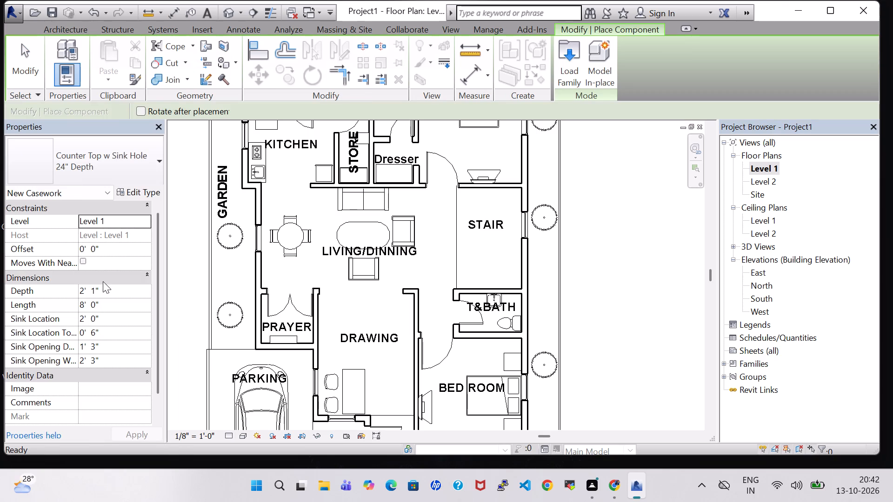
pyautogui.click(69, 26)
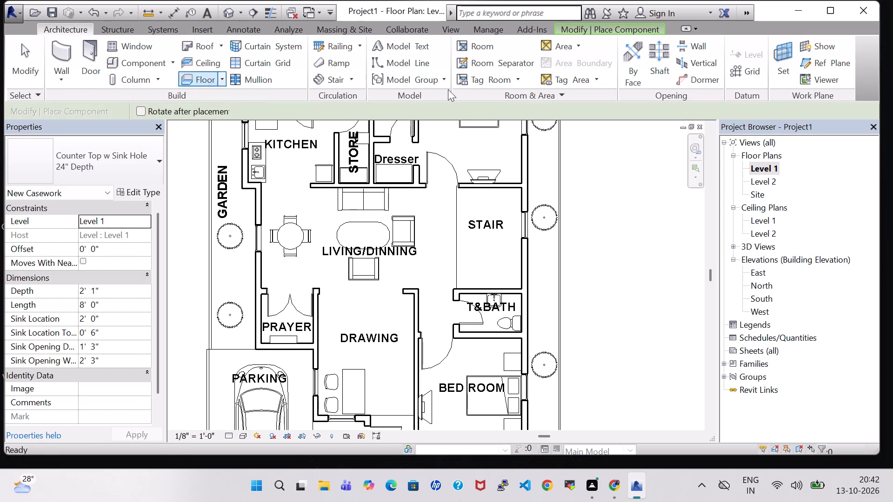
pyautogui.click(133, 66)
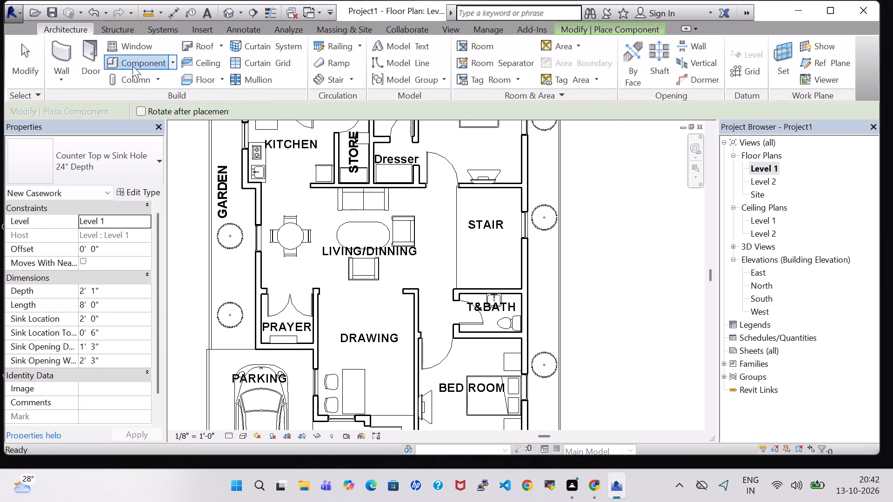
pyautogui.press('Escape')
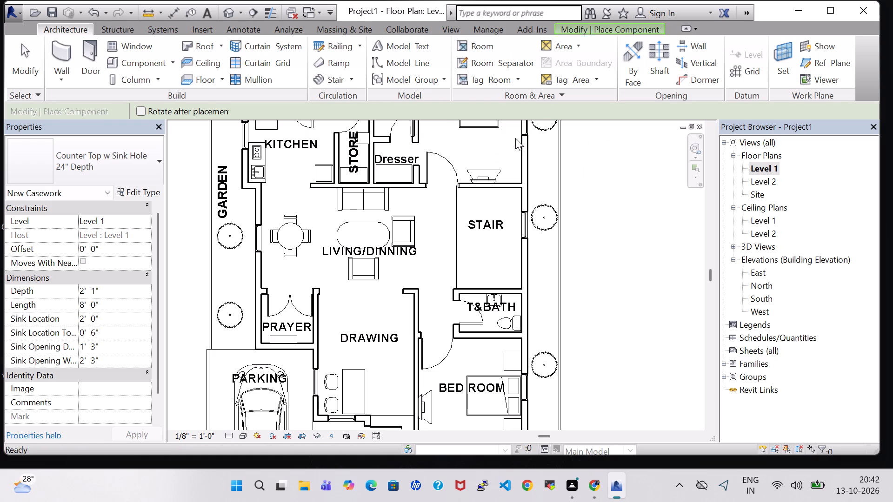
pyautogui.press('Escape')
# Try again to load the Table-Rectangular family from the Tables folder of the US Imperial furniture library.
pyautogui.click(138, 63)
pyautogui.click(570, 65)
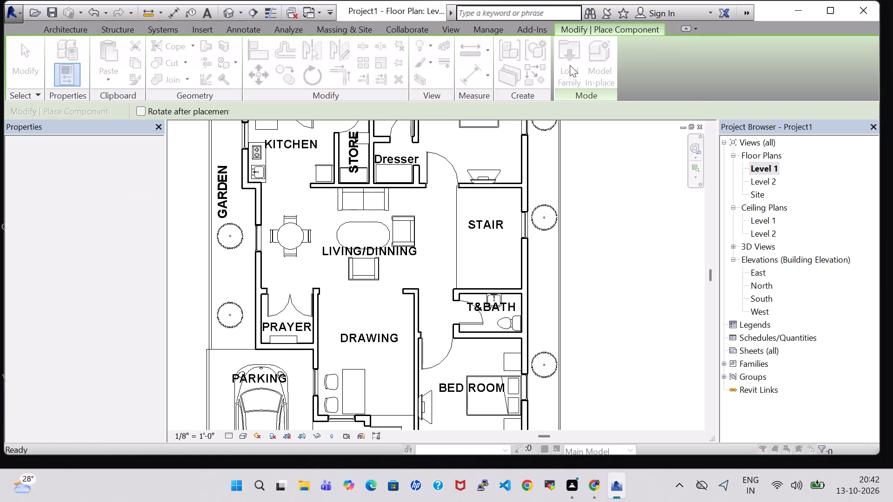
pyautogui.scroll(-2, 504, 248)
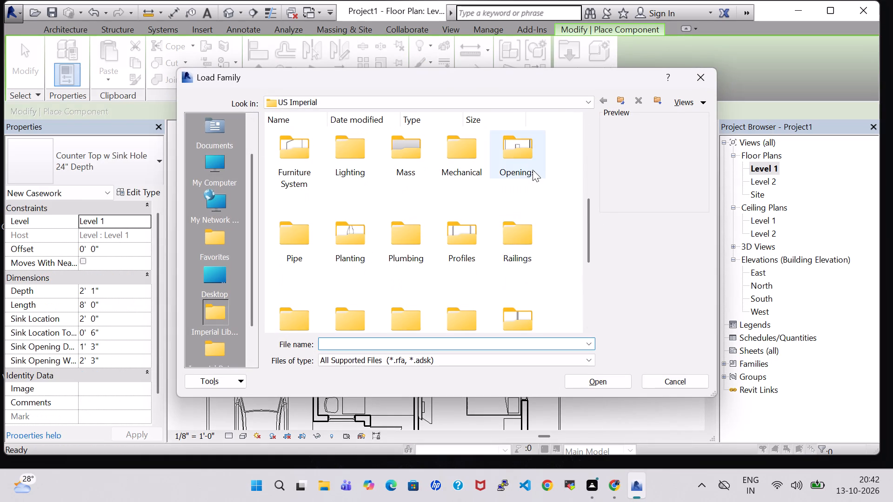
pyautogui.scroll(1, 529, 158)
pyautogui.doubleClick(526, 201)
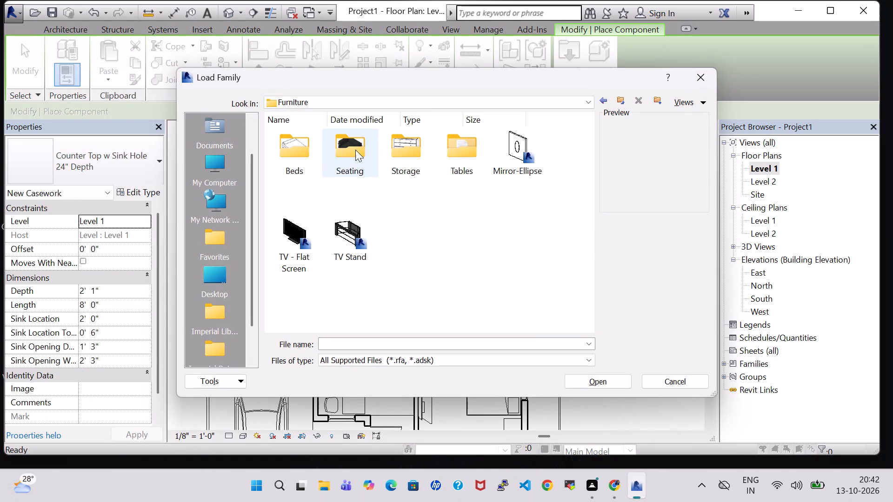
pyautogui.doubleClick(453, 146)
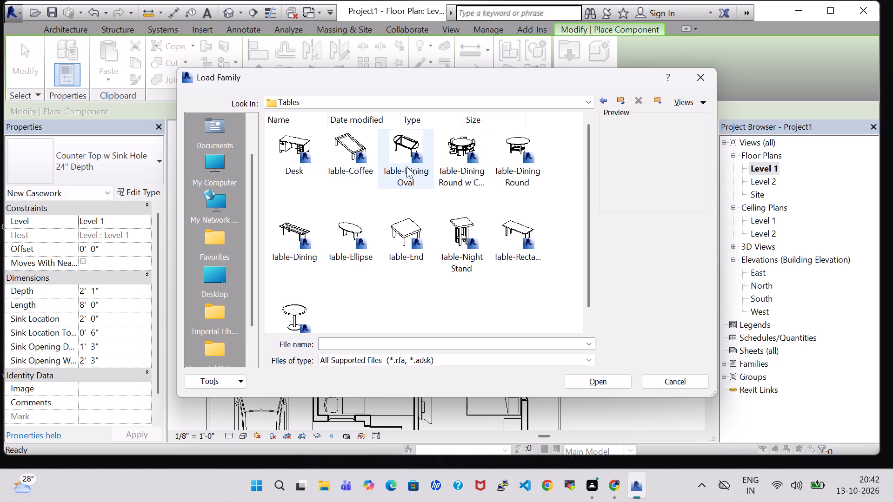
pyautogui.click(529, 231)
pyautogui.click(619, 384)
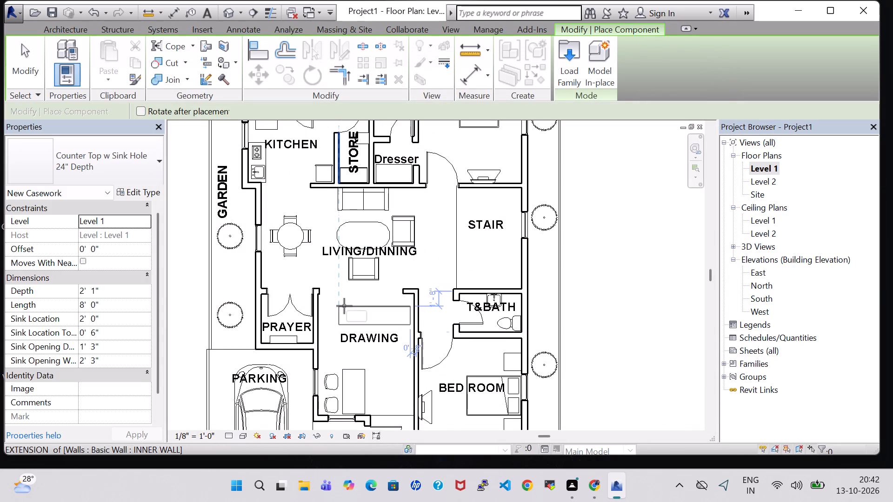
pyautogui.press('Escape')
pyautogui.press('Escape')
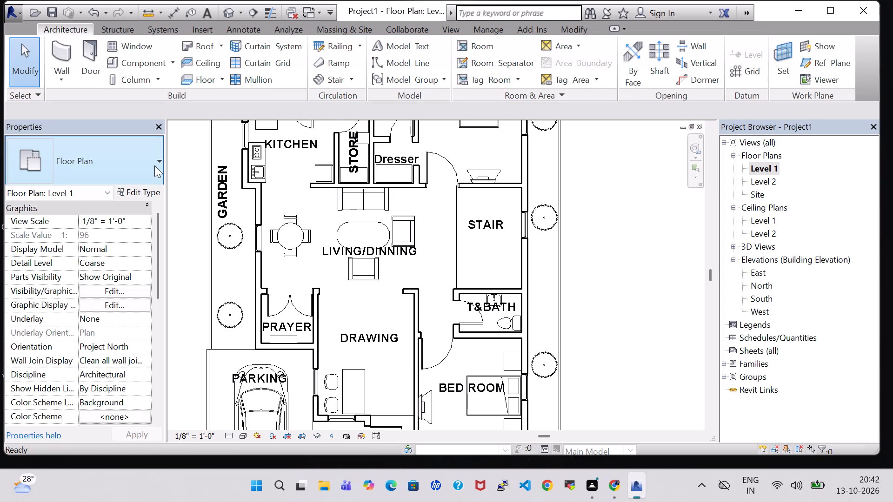
# Place a 60" x 30" Desk component in the drawing room, rotated north-south and aligned directly north of the existing desk.
pyautogui.click(105, 165)
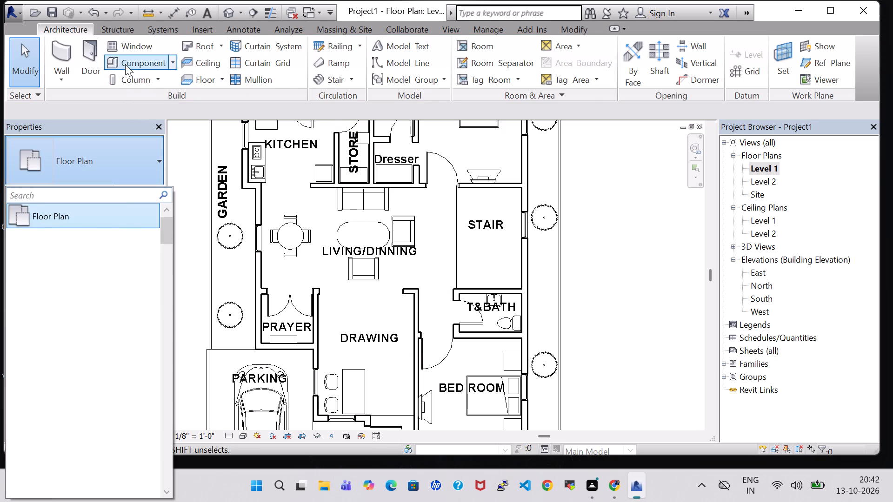
pyautogui.click(125, 64)
pyautogui.click(137, 159)
pyautogui.scroll(1, 128, 316)
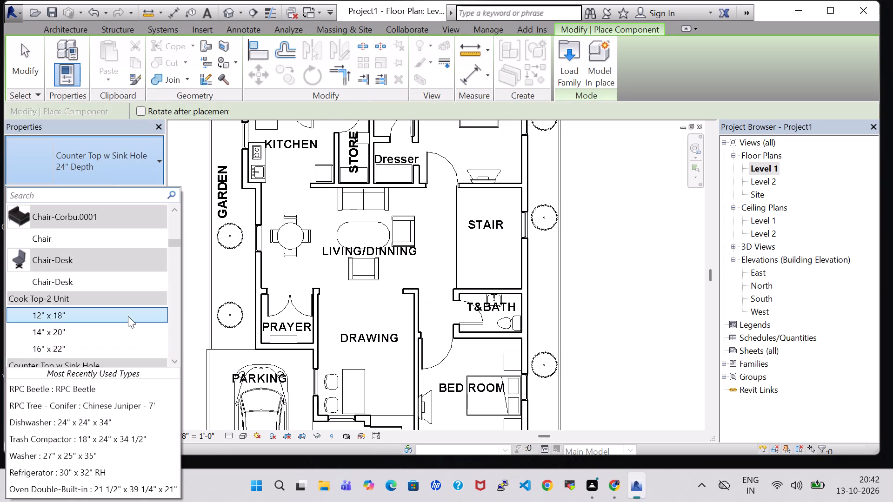
pyautogui.scroll(19, 128, 316)
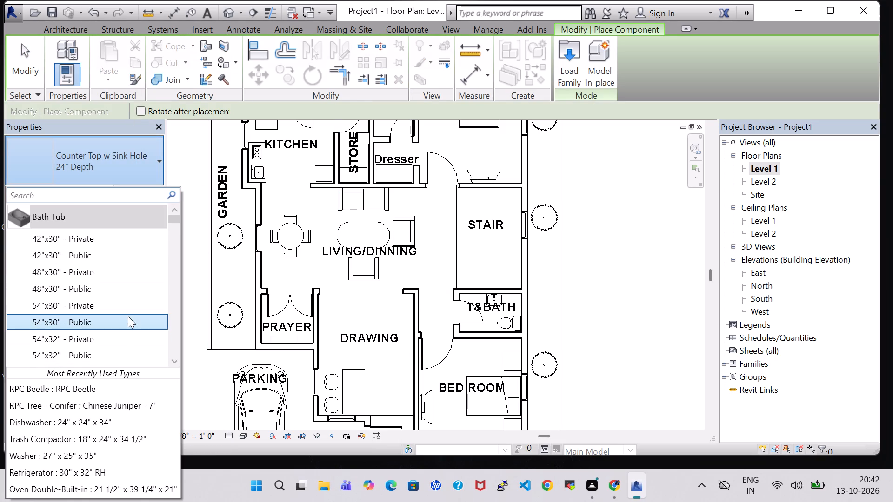
pyautogui.scroll(4, 128, 316)
pyautogui.scroll(-20, 128, 316)
pyautogui.scroll(-1, 123, 317)
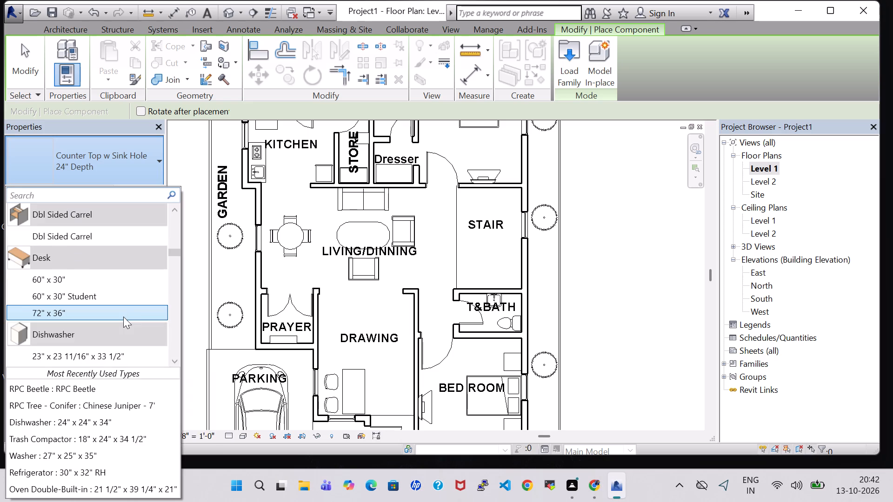
pyautogui.click(84, 280)
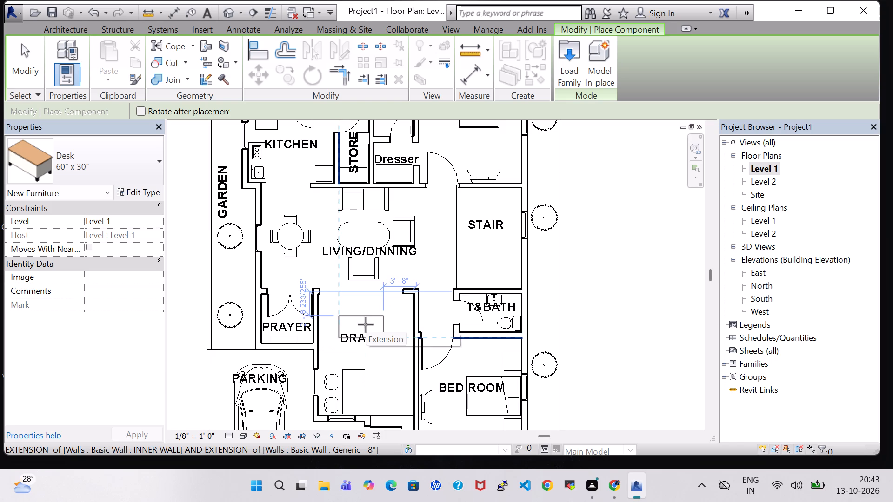
pyautogui.press('space')
pyautogui.press('space')
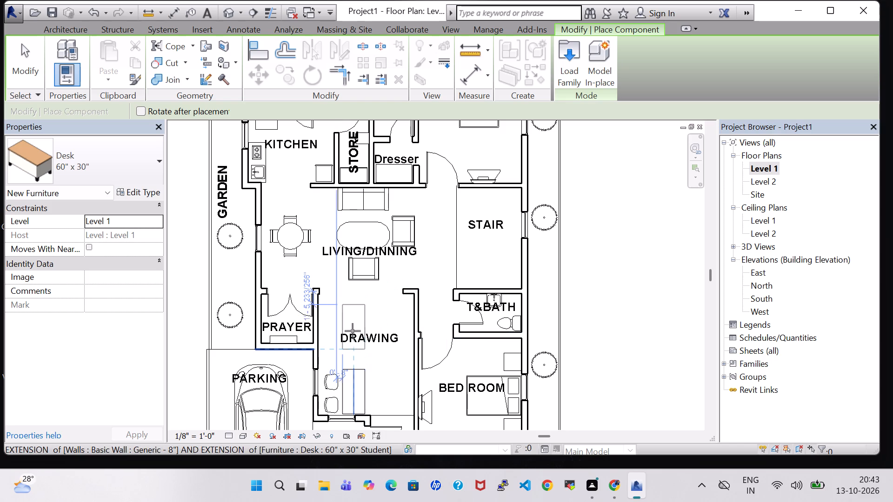
pyautogui.click(353, 331)
pyautogui.press('Escape')
pyautogui.press('Escape')
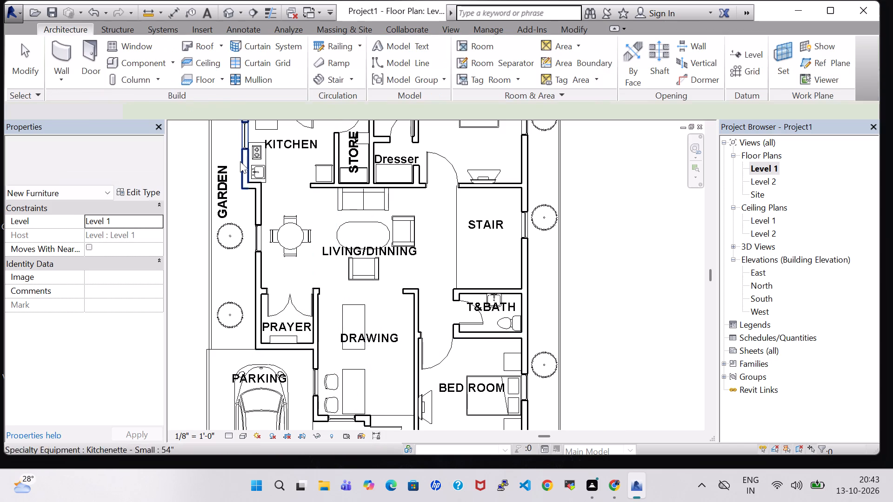
# Load the Chair-Stacking family from the Seating folder of the US Imperial furniture library.
pyautogui.click(127, 65)
pyautogui.click(576, 62)
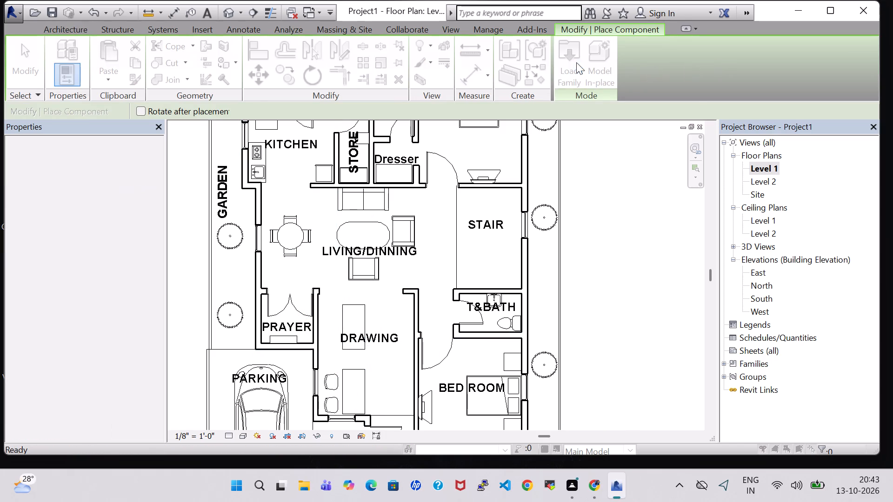
pyautogui.scroll(-1, 528, 206)
pyautogui.doubleClick(525, 199)
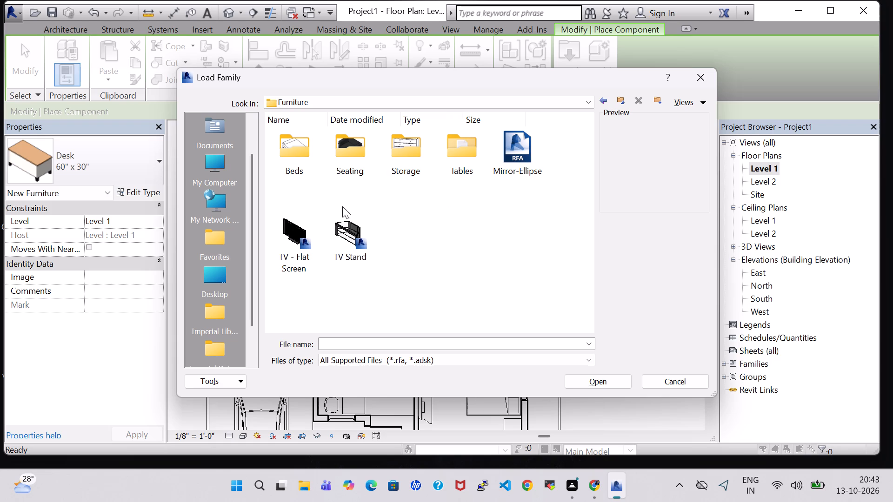
pyautogui.doubleClick(364, 159)
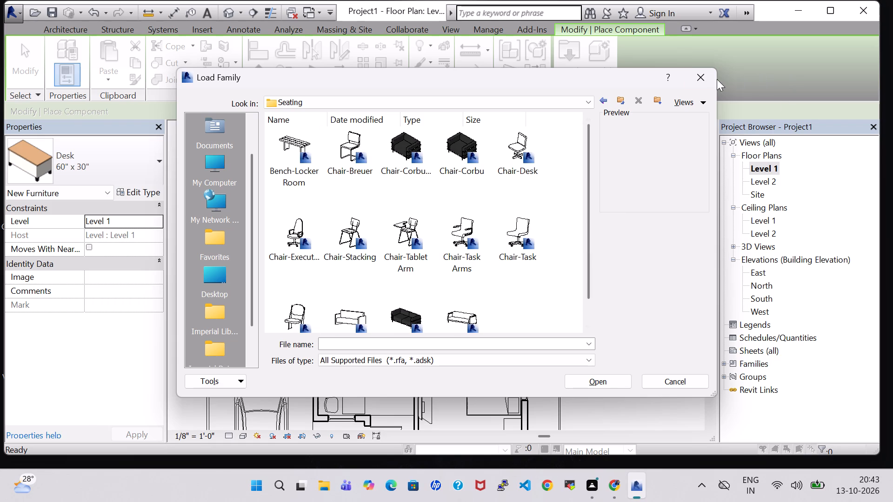
pyautogui.click(407, 240)
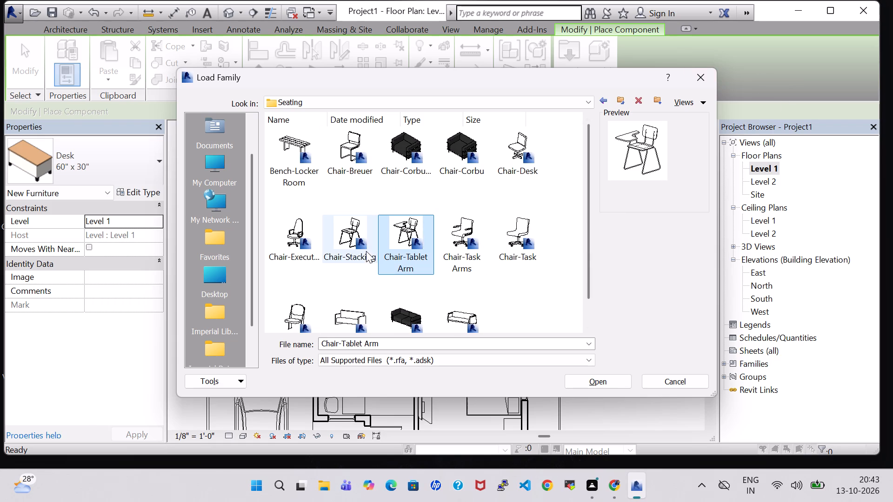
pyautogui.click(354, 251)
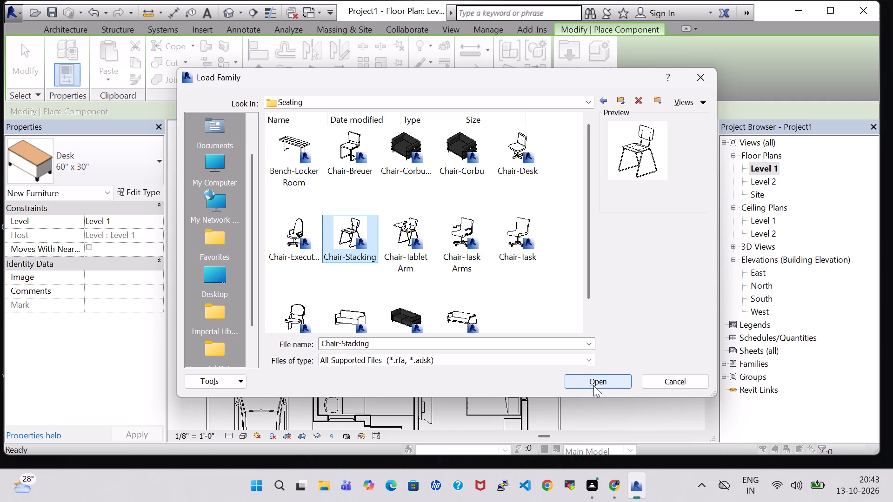
pyautogui.click(593, 385)
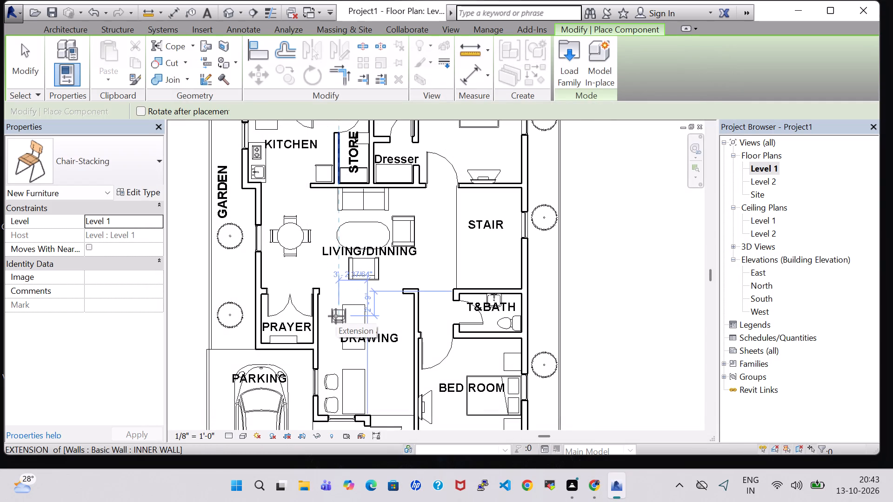
# Place a Chair-Stacking component against the drawing room's west wall, facing east, about 10'-0" from the east wall.
pyautogui.scroll(5, 336, 319)
pyautogui.press('space')
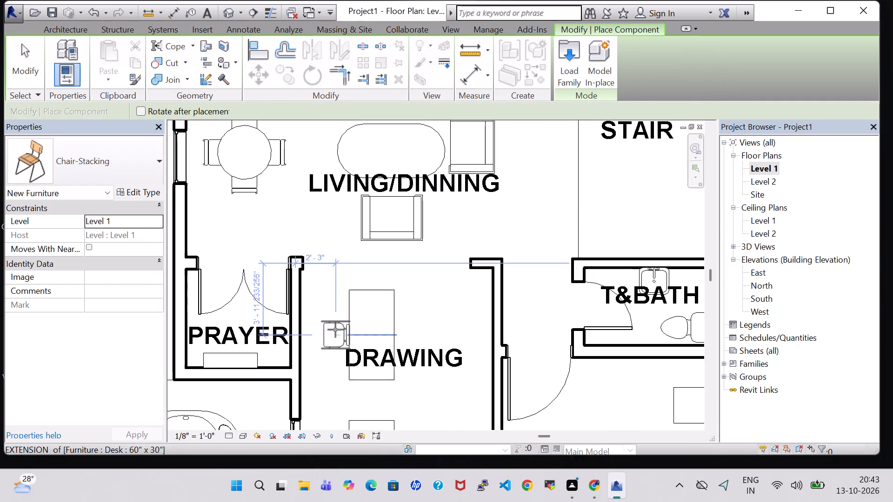
pyautogui.press('space')
pyautogui.press('space')
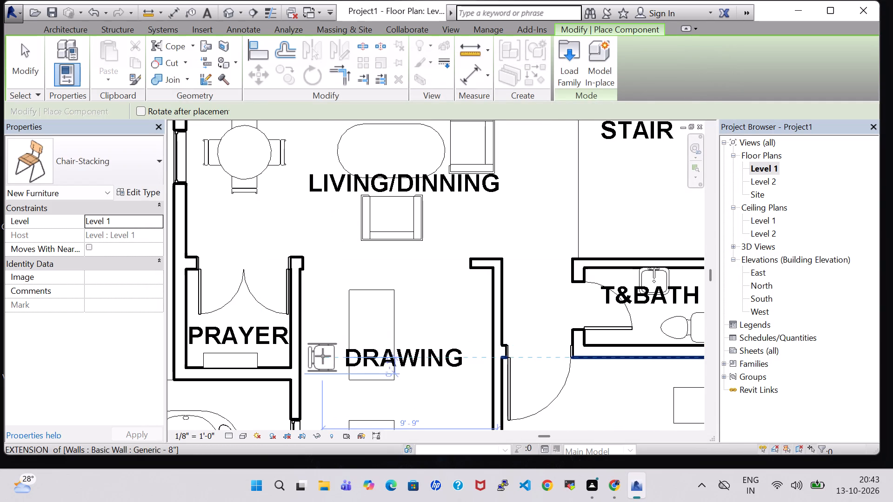
pyautogui.click(318, 357)
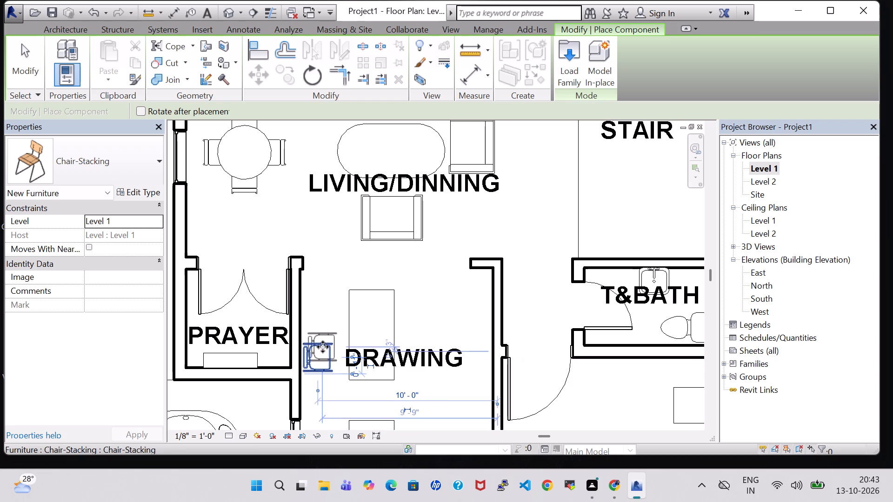
pyautogui.press('Escape')
pyautogui.press('Escape')
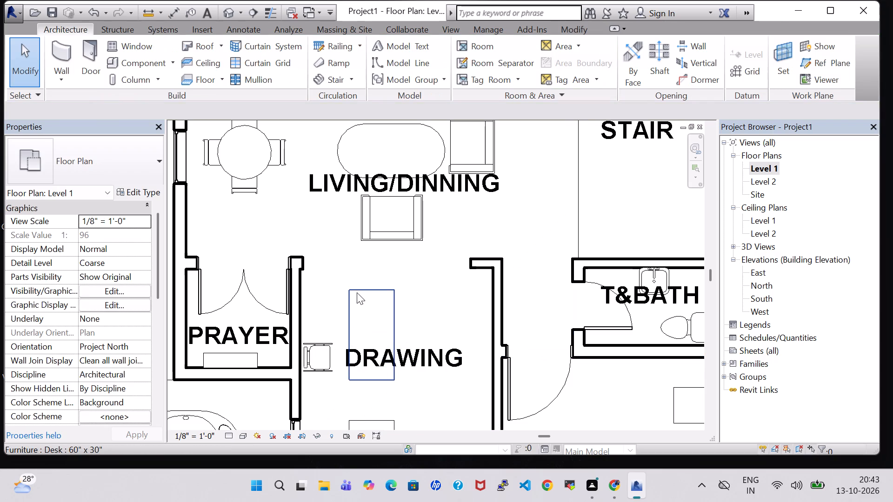
# Delete the northern 60" x 30" desk from the drawing room.
pyautogui.click(360, 291)
pyautogui.press('Delete')
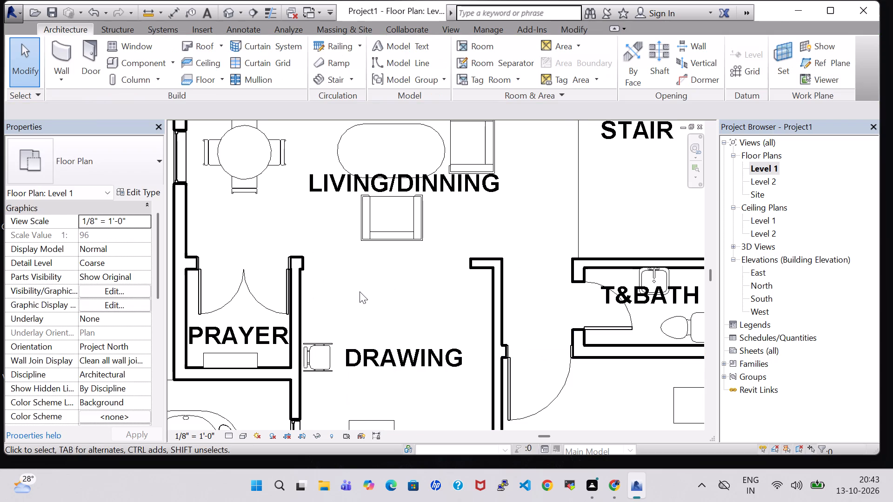
# Load the Chair-Tablet Arm family from the Seating folder of the US Imperial furniture library.
pyautogui.click(141, 58)
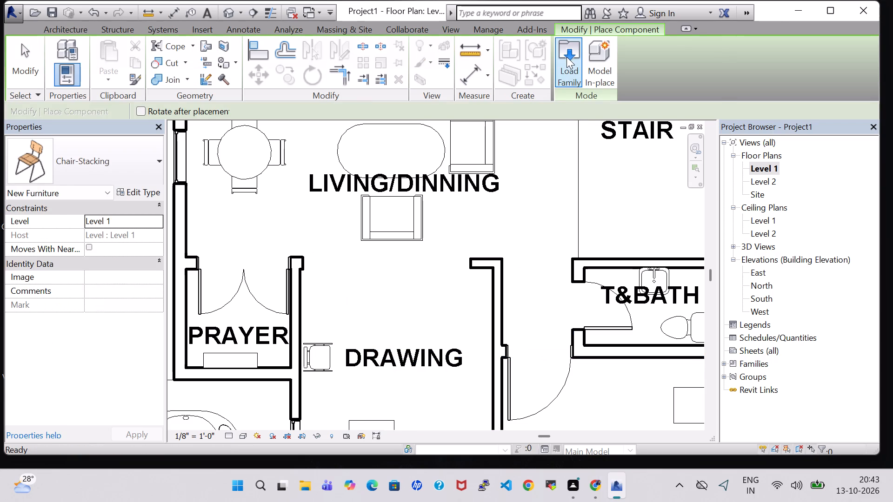
pyautogui.click(566, 57)
pyautogui.scroll(-1, 527, 268)
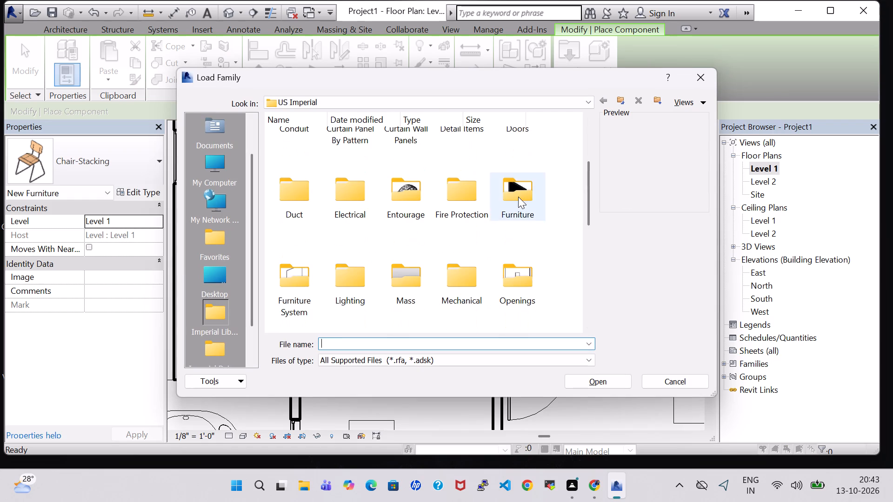
pyautogui.doubleClick(518, 197)
pyautogui.doubleClick(354, 152)
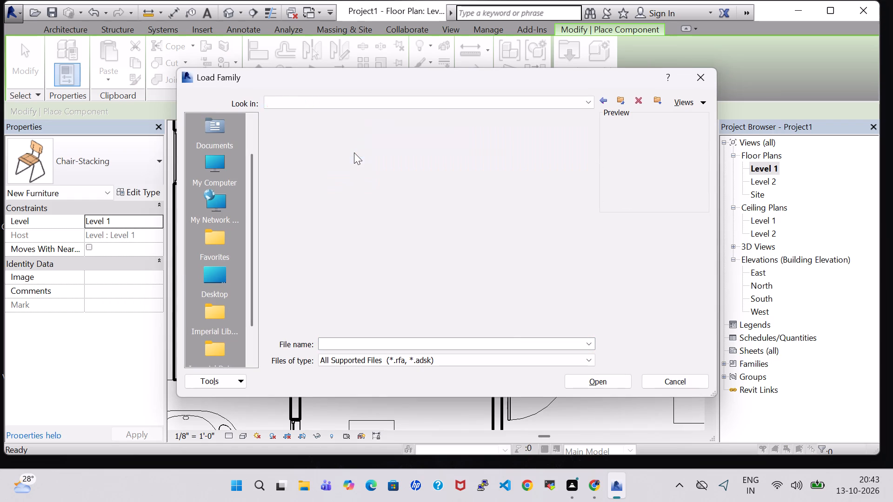
pyautogui.click(414, 246)
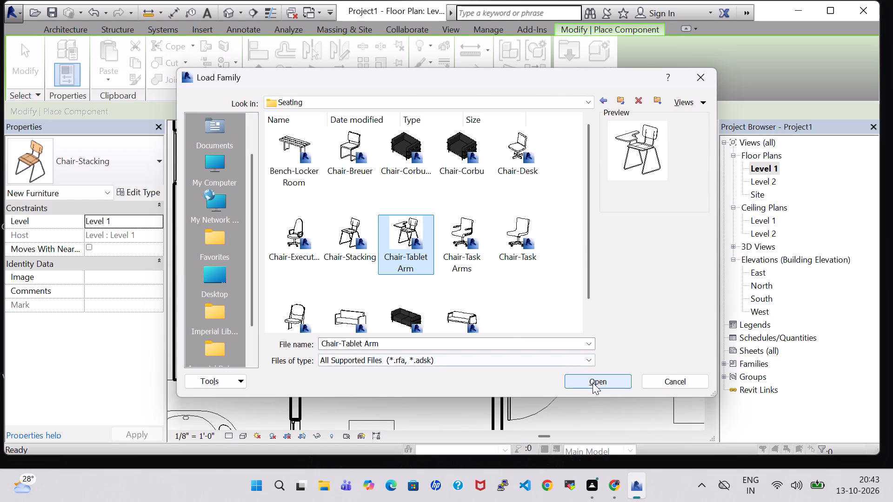
pyautogui.click(593, 383)
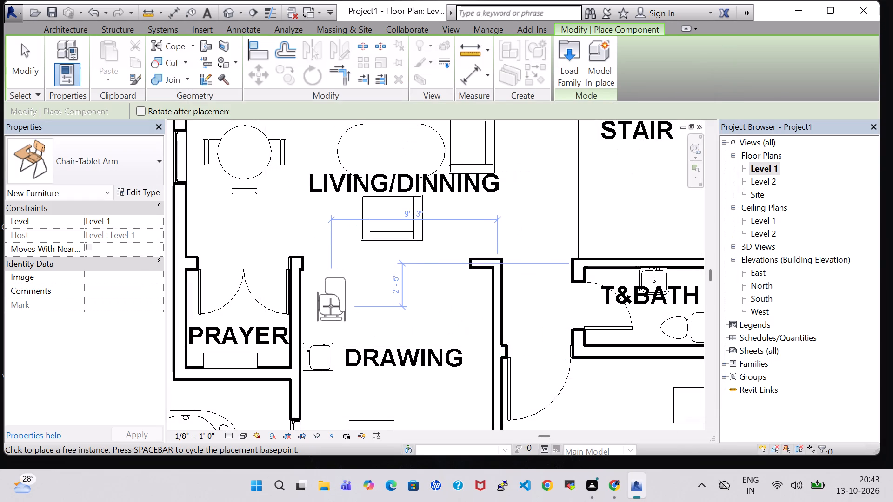
# Place a Chair-Tablet Arm component directly north of the stacking chair, facing west, about 2'-3" from the drawing room's west wall.
pyautogui.press('space')
pyautogui.press('space')
pyautogui.press('space')
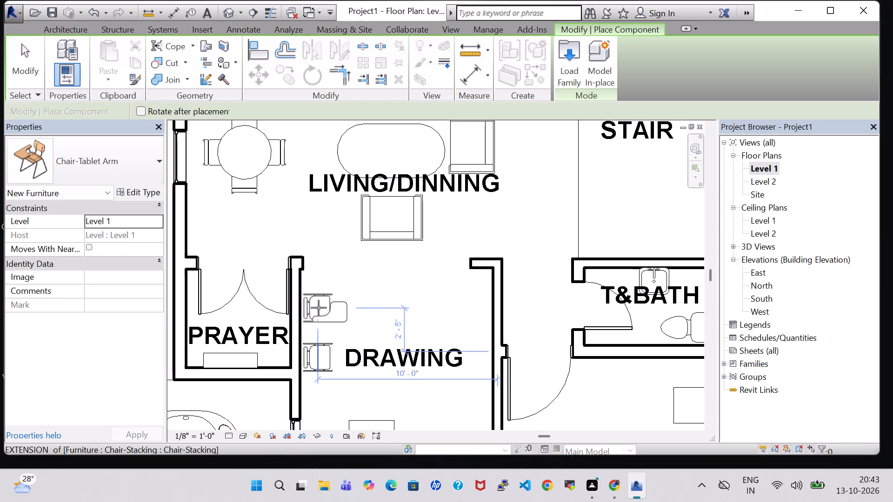
pyautogui.press('space')
pyautogui.press('space')
pyautogui.press('space')
pyautogui.press('space')
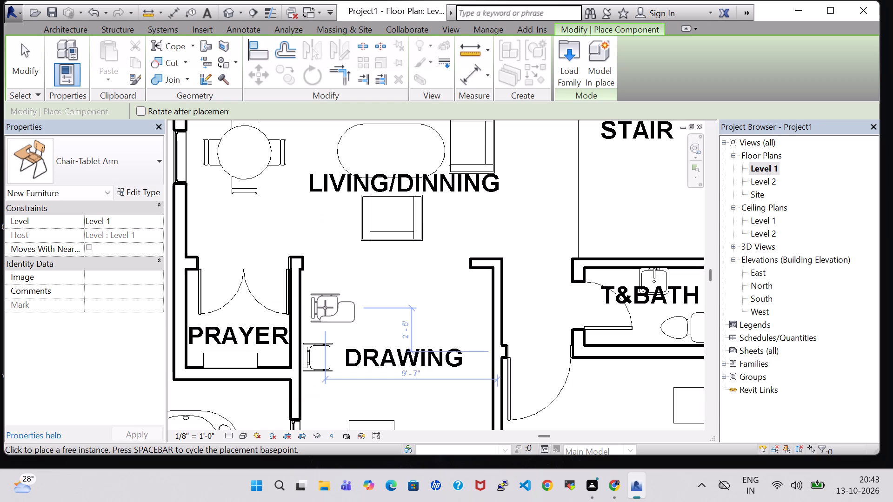
pyautogui.press('space')
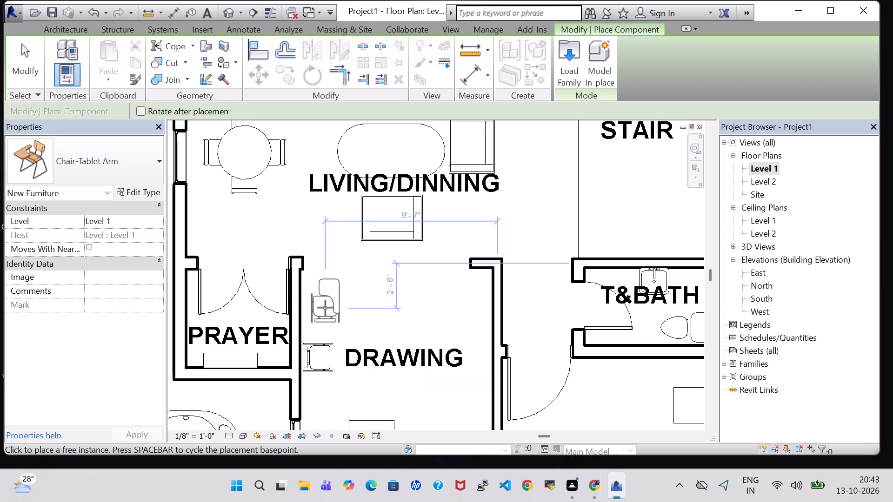
pyautogui.press('space')
pyautogui.click(336, 309)
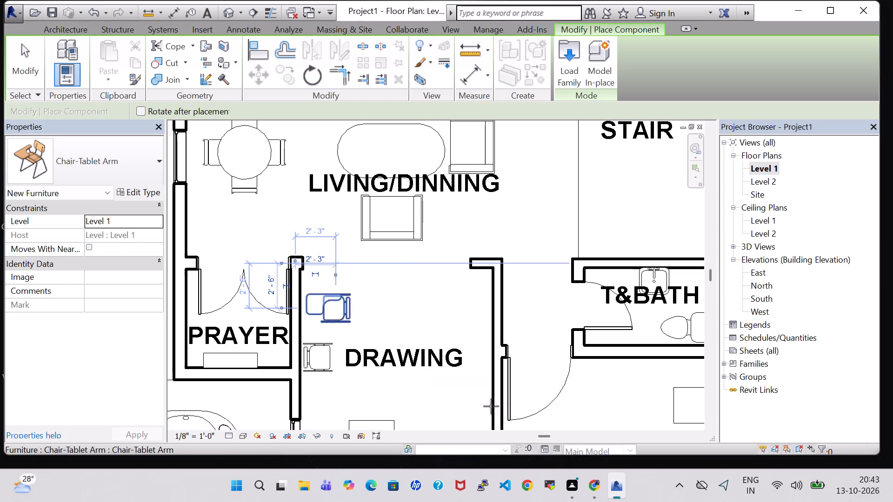
# In the 3D view, rotate the tablet arm chair 180° to face east into the drawing room.
pyautogui.click(227, 11)
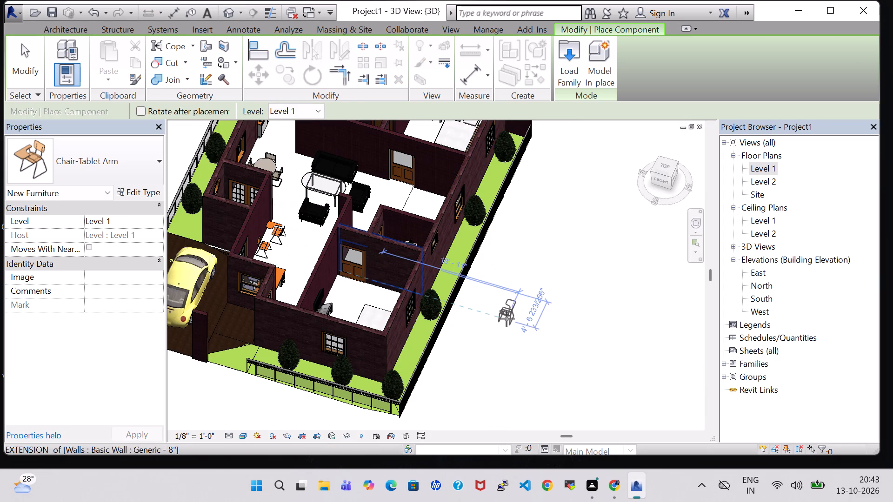
pyautogui.press('Escape')
pyautogui.click(286, 234)
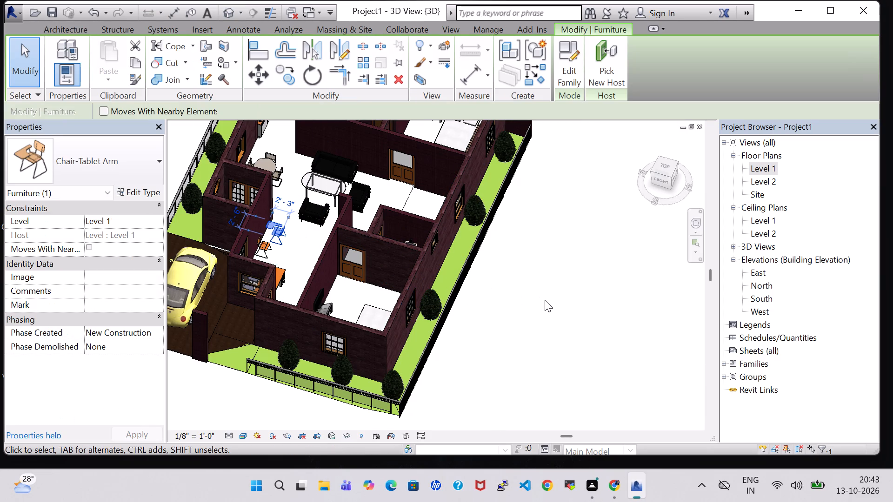
pyautogui.press('space')
pyautogui.press('space')
pyautogui.click(536, 300)
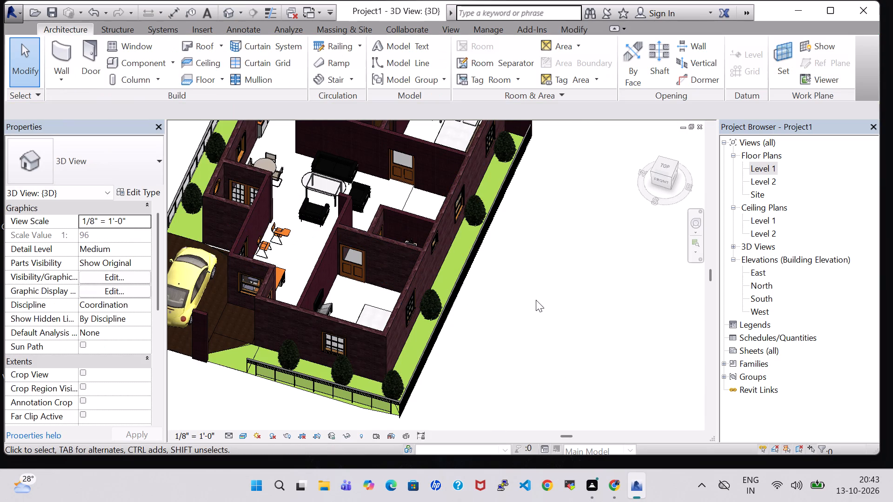
# Nudge the tablet arm chair west towards the wall, to about 9'-10" from the drawing room's east wall.
pyautogui.scroll(7, 536, 300)
pyautogui.moveTo(447, 314); pyautogui.dragTo(489, 369, button='middle')
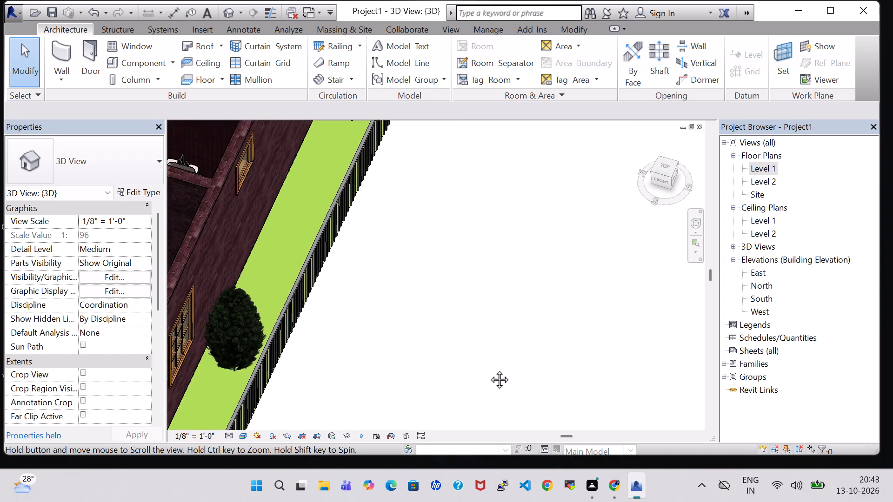
pyautogui.moveTo(489, 369); pyautogui.dragTo(646, 388, button='middle')
pyautogui.moveTo(236, 344); pyautogui.dragTo(454, 355, button='middle')
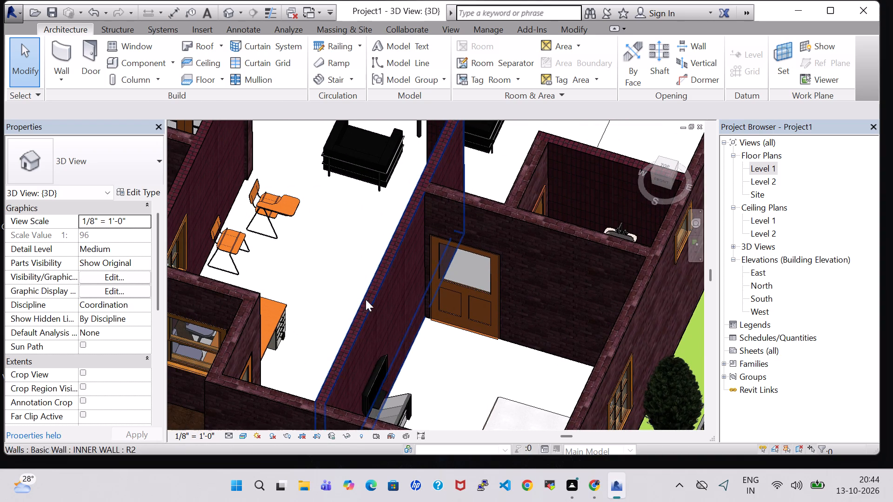
pyautogui.click(284, 217)
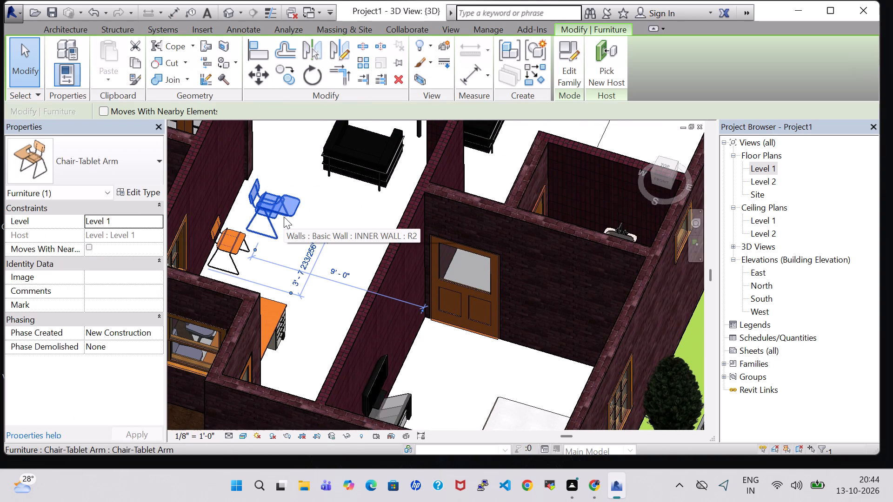
pyautogui.press('Left')
pyautogui.press('Left')
pyautogui.press('Left')
pyautogui.press('Left')
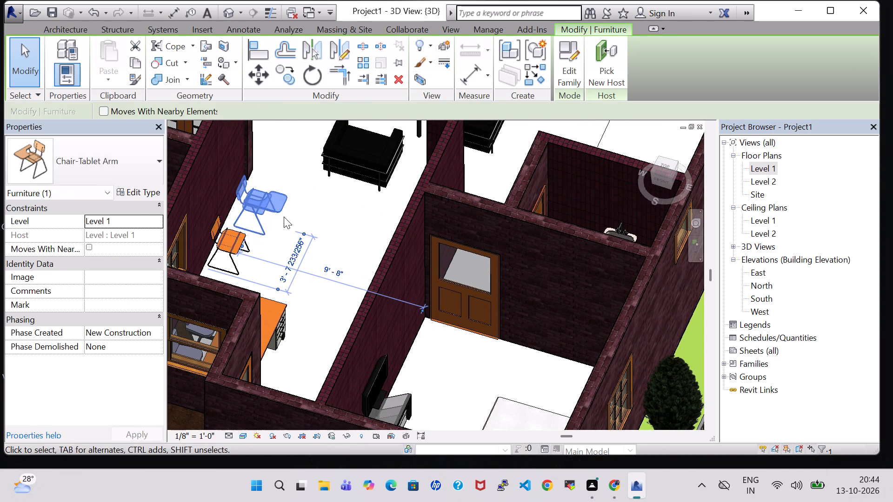
pyautogui.press('Left')
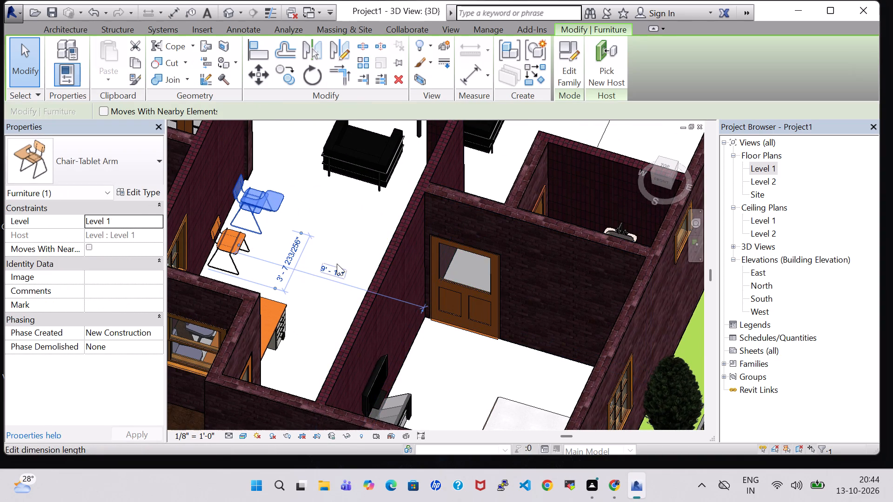
# Examine the drawing room's chair and desk layout from several 3D angles and in the Level 1 plan.
pyautogui.keyDown('shift'); pyautogui.moveTo(334, 240); pyautogui.dragTo(374, 204, button='middle'); pyautogui.keyUp('shift')
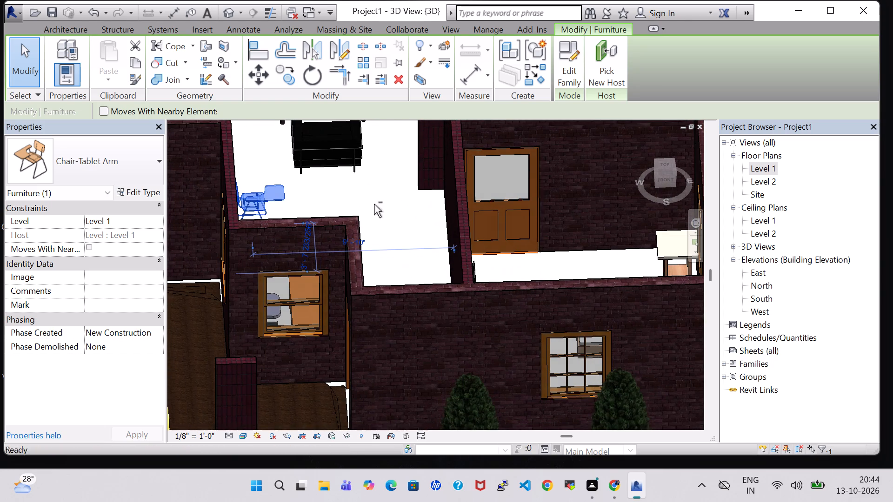
pyautogui.doubleClick(773, 166)
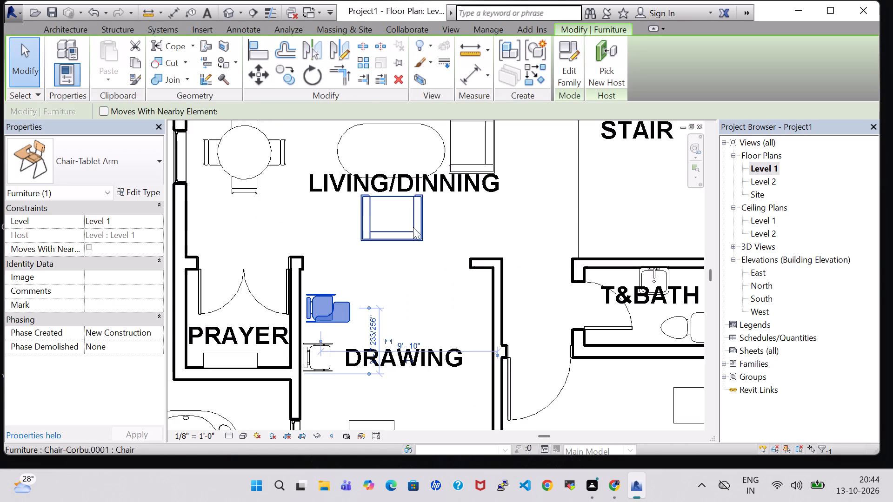
pyautogui.scroll(-2, 430, 235)
pyautogui.click(507, 293)
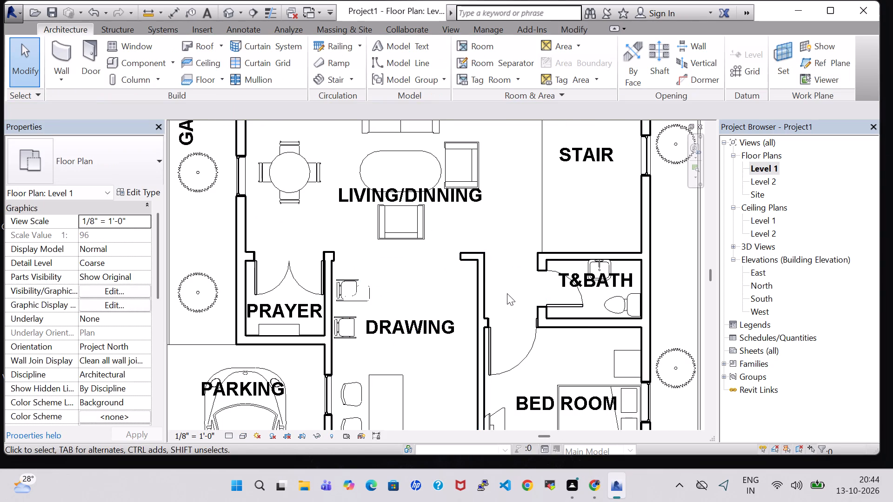
pyautogui.click(226, 13)
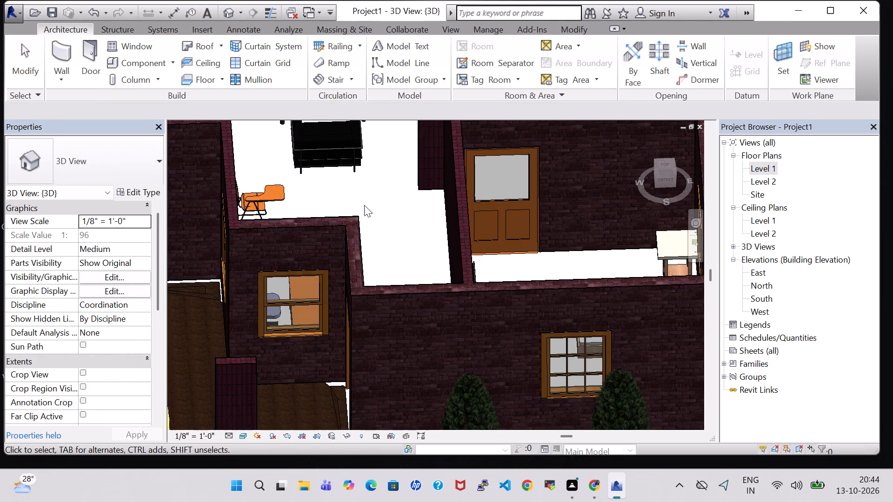
pyautogui.moveTo(384, 215); pyautogui.dragTo(331, 209, button='middle')
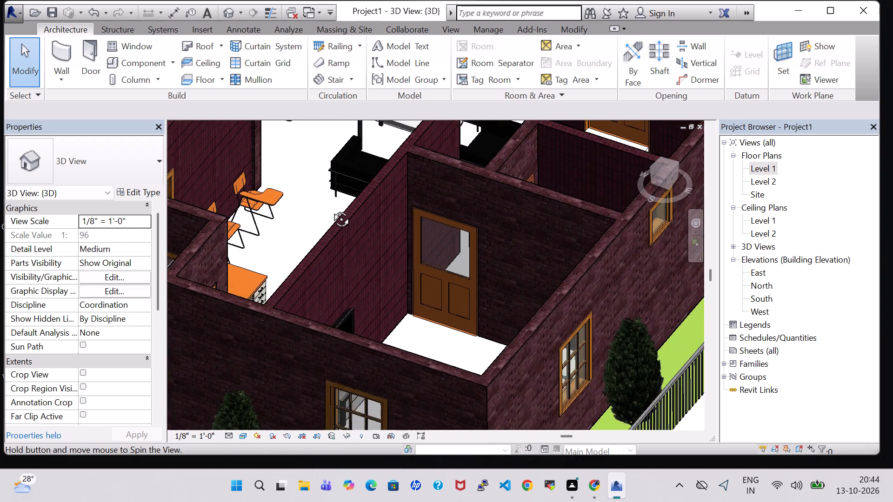
pyautogui.moveTo(331, 209); pyautogui.dragTo(288, 261, button='middle')
pyautogui.keyDown('shift'); pyautogui.moveTo(283, 221); pyautogui.dragTo(237, 248, button='middle'); pyautogui.keyUp('shift')
pyautogui.moveTo(237, 248); pyautogui.dragTo(400, 247, button='middle')
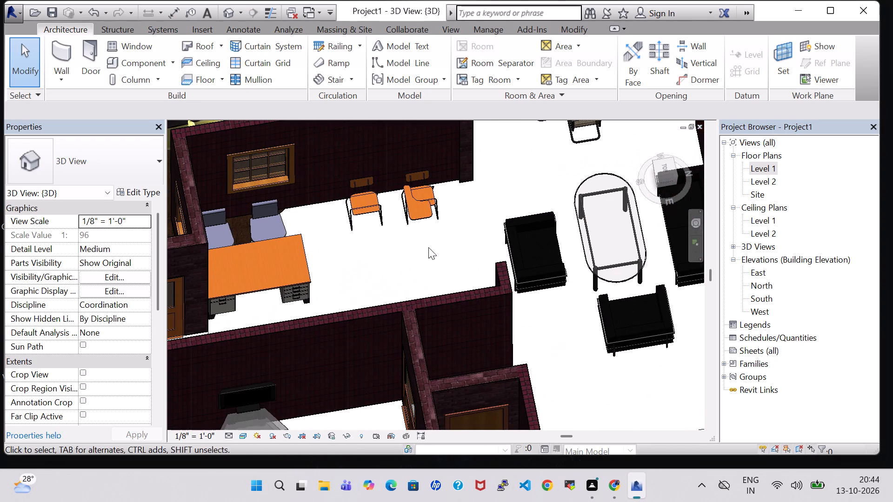
# In the Level 1 plan, load the Table-End family from the Tables folder of the US Imperial furniture library.
pyautogui.doubleClick(768, 166)
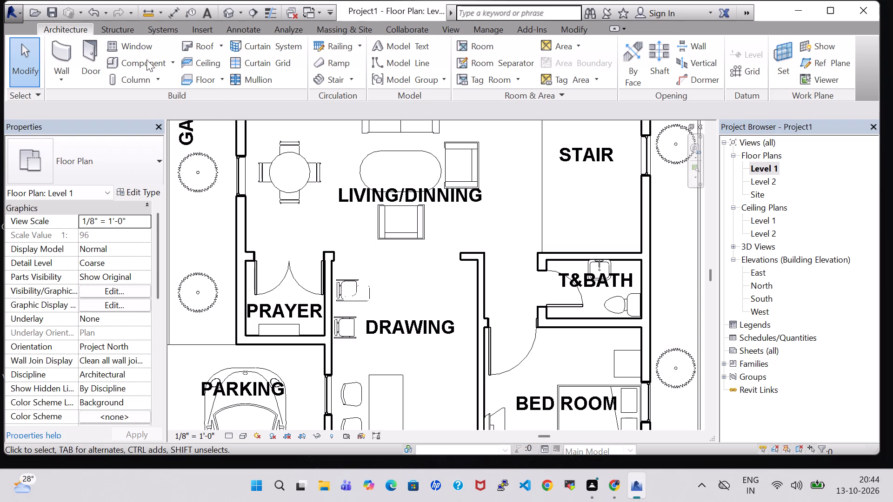
pyautogui.click(147, 61)
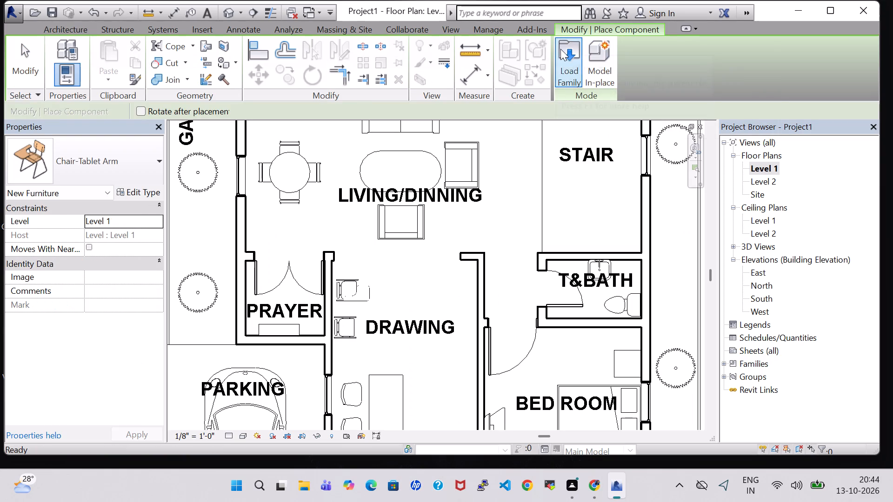
pyautogui.click(571, 57)
pyautogui.scroll(-2, 608, 185)
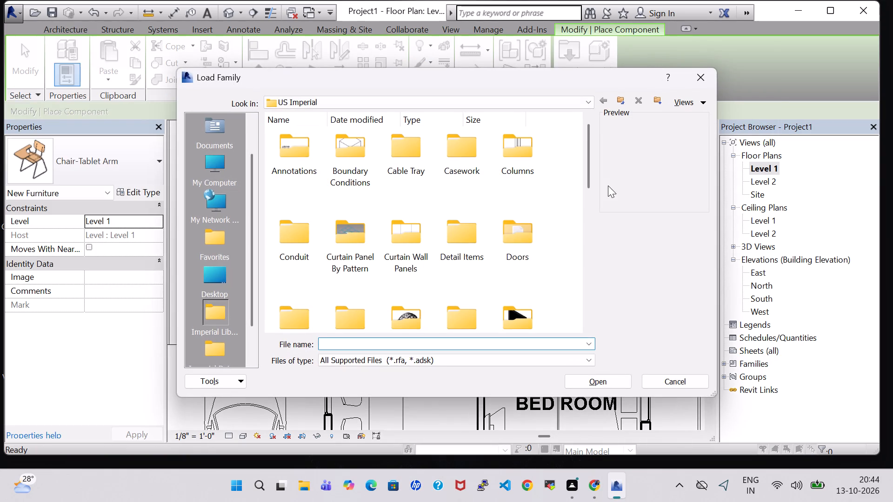
pyautogui.scroll(-1, 481, 238)
pyautogui.doubleClick(512, 202)
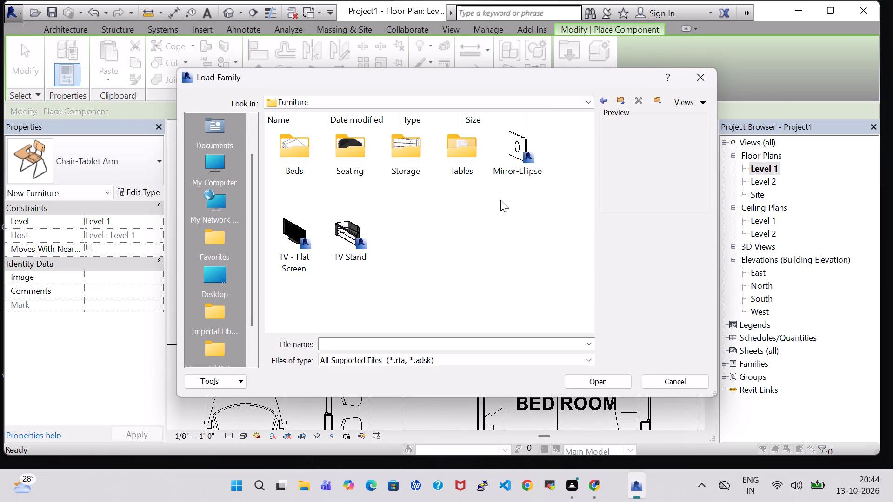
pyautogui.tripleClick(461, 151)
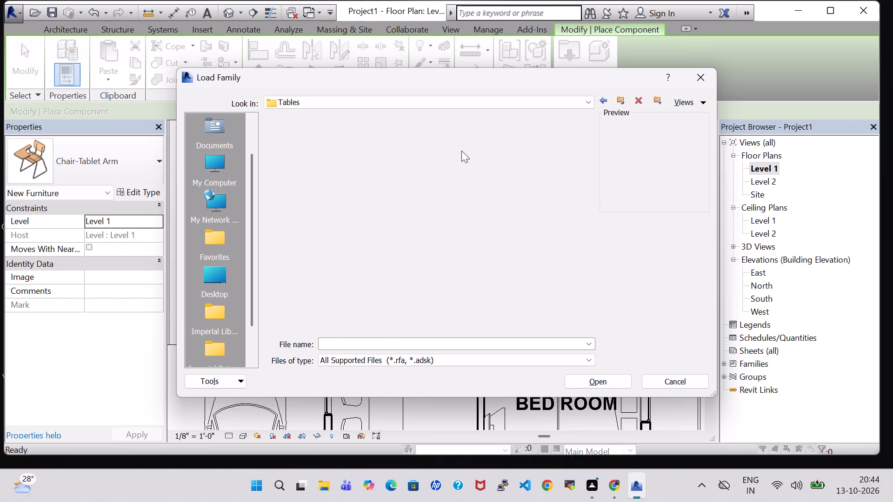
pyautogui.click(408, 226)
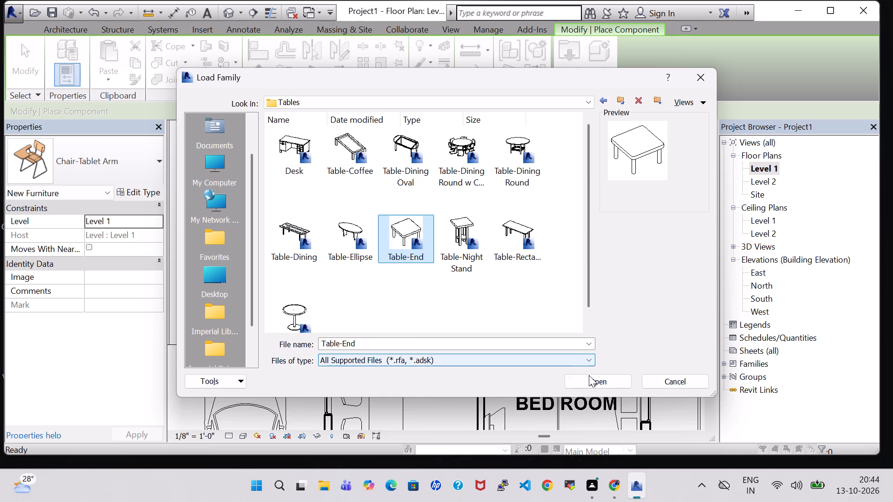
pyautogui.click(613, 378)
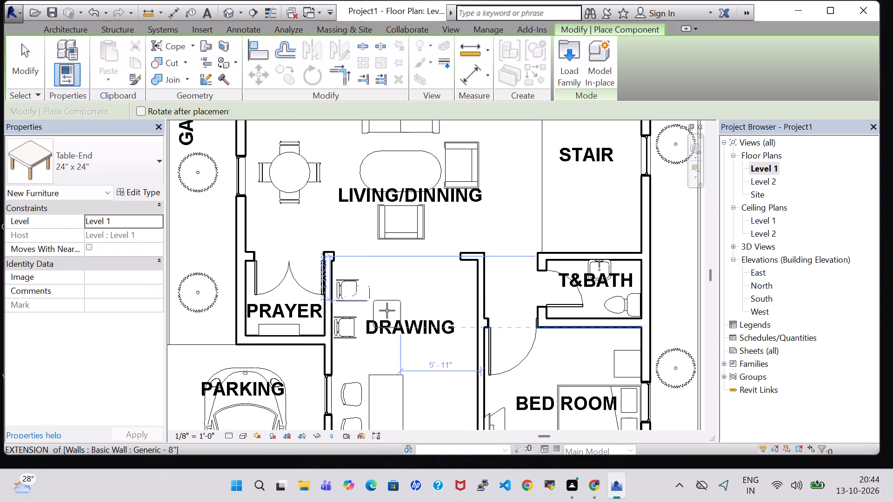
# Place a 24" x 24" Table-End in the drawing room beside the chairs, about 5'-11" from the east wall.
pyautogui.click(387, 310)
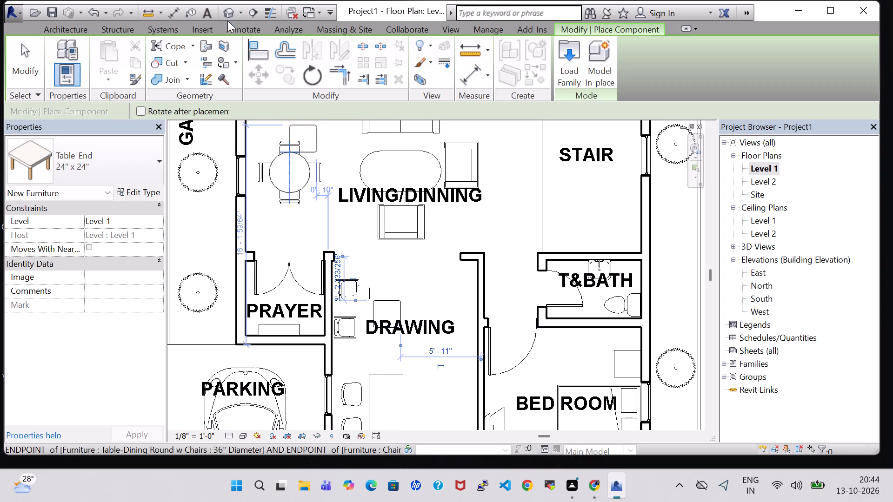
pyautogui.press('Escape')
pyautogui.press('Escape')
# After a 3D check, nudge the end table in the Level 1 plan west and south, to about 6'-7" from the drawing room's east wall.
pyautogui.click(226, 7)
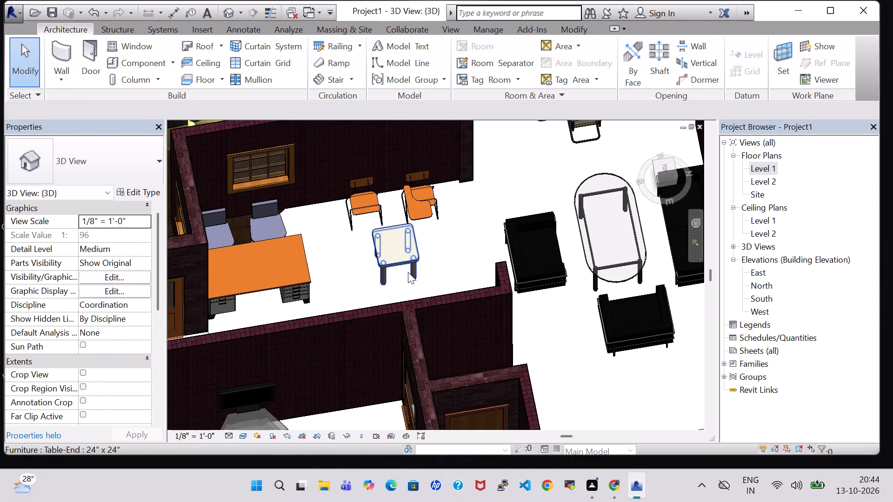
pyautogui.keyDown('shift'); pyautogui.moveTo(460, 246); pyautogui.dragTo(502, 249, button='middle'); pyautogui.keyUp('shift')
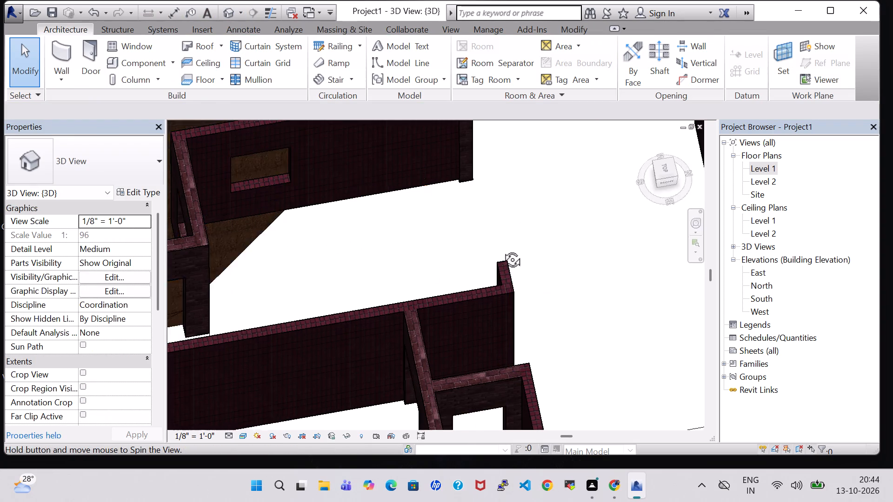
pyautogui.keyDown('shift'); pyautogui.moveTo(502, 249); pyautogui.dragTo(625, 188, button='middle'); pyautogui.keyUp('shift')
pyautogui.keyDown('shift'); pyautogui.moveTo(563, 203); pyautogui.dragTo(607, 194, button='middle'); pyautogui.keyUp('shift')
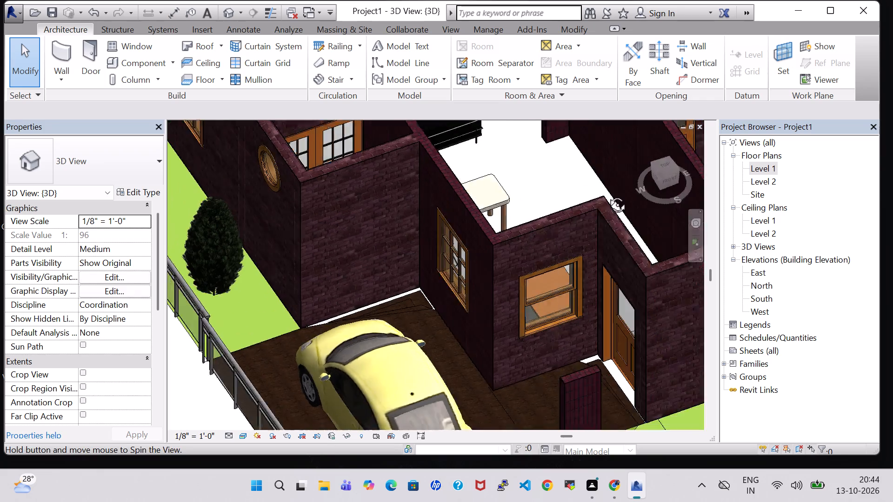
pyautogui.keyDown('shift'); pyautogui.moveTo(607, 194); pyautogui.dragTo(615, 190, button='middle'); pyautogui.keyUp('shift')
pyautogui.doubleClick(764, 169)
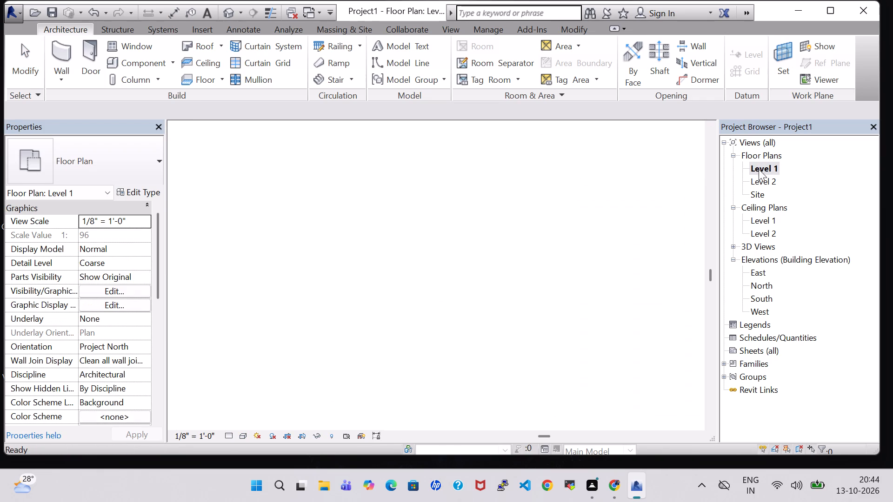
pyautogui.scroll(-4, 479, 191)
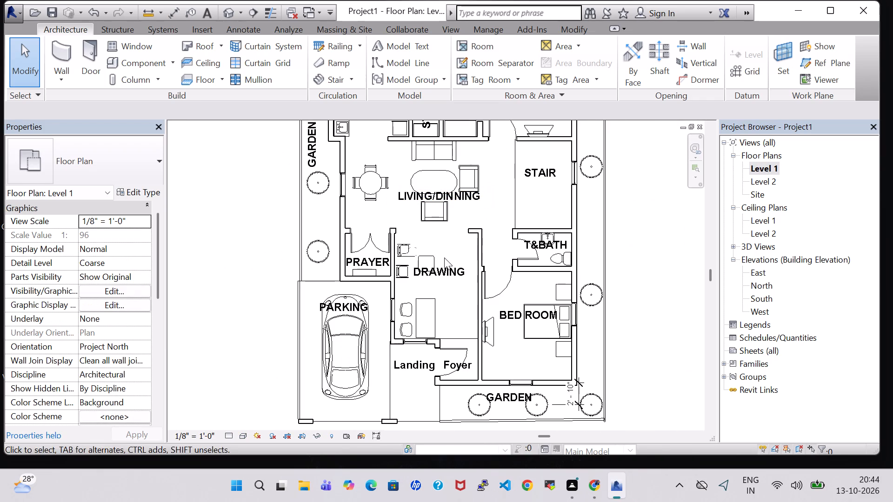
pyautogui.click(427, 258)
pyautogui.press('Left')
pyautogui.press('Left')
pyautogui.press('Down')
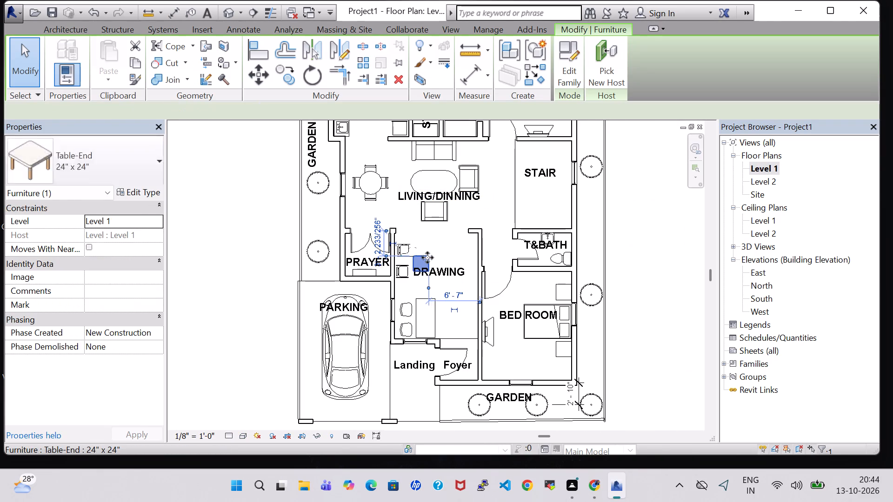
pyautogui.press('Down')
pyautogui.press('Down')
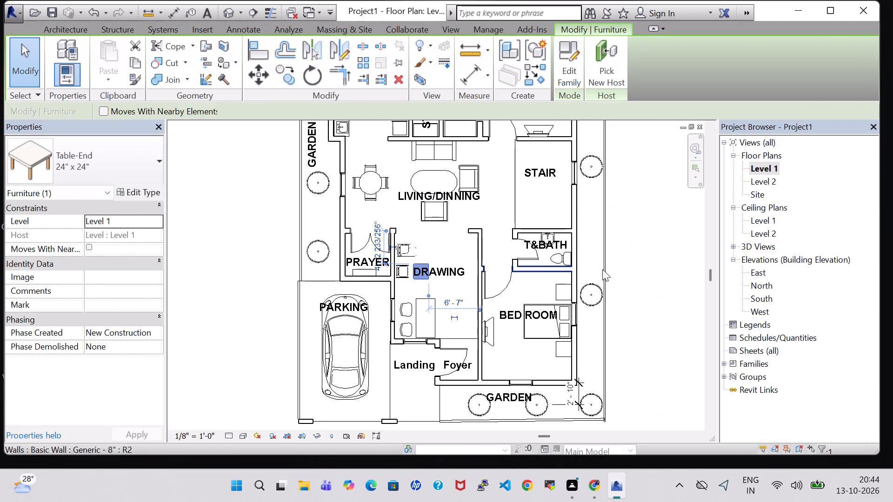
pyautogui.click(661, 265)
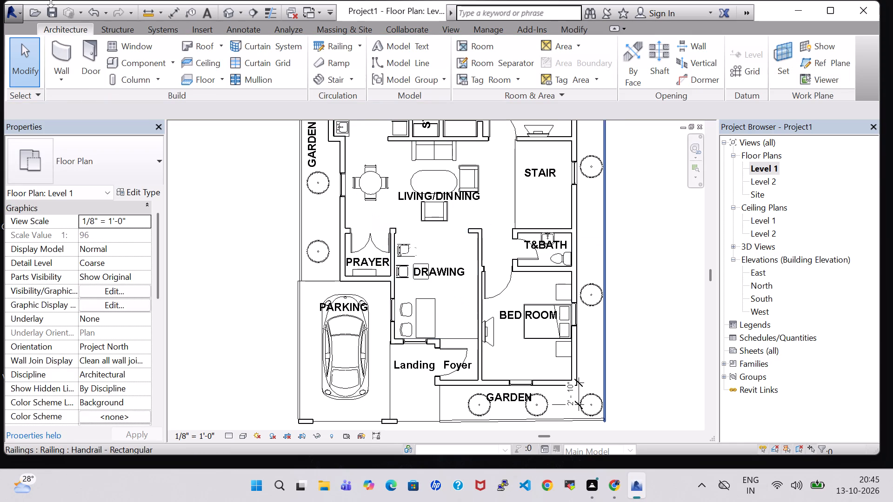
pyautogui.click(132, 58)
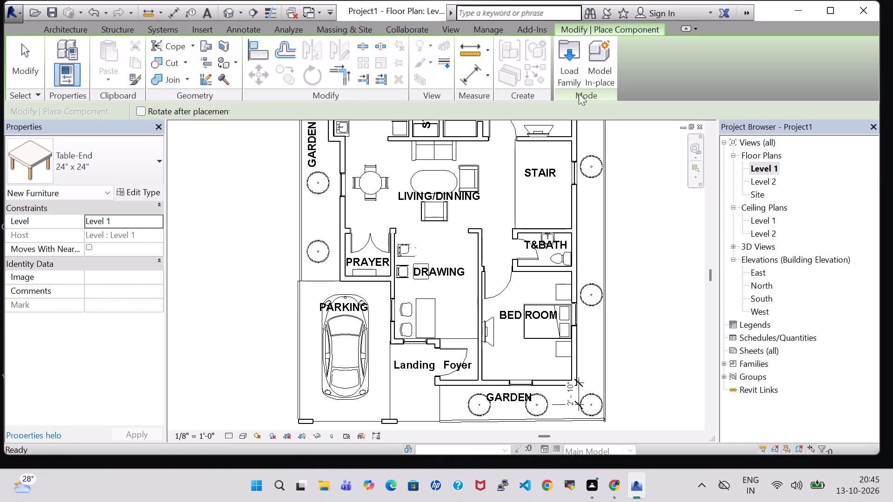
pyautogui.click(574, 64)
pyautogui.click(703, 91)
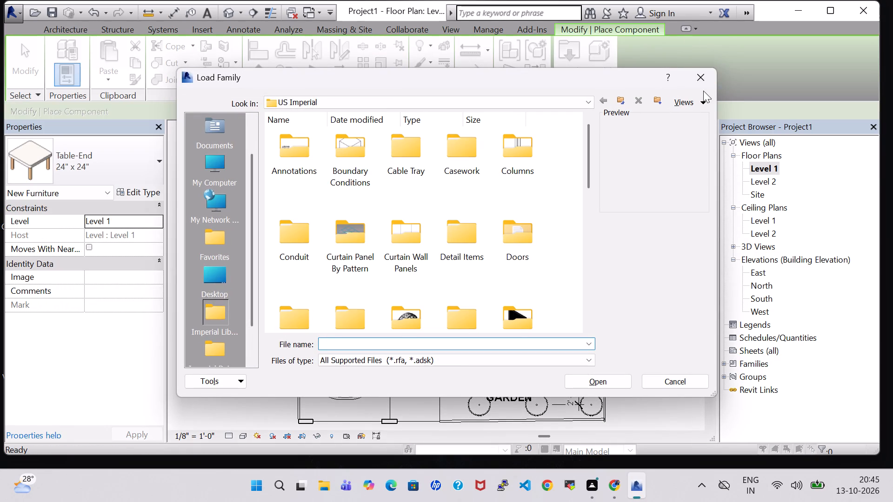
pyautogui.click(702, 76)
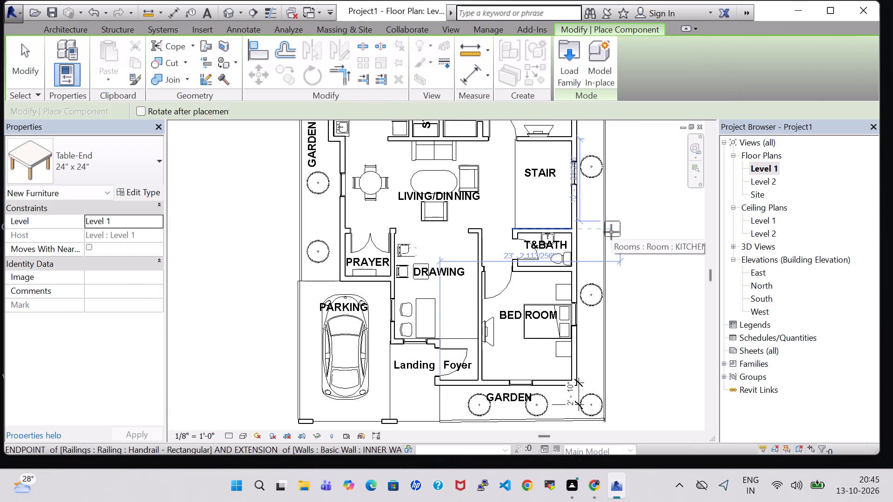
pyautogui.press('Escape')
# Copy the TV stand from the room north of the stair and paste it into the drawing room, east of the end table.
pyautogui.scroll(-2, 617, 206)
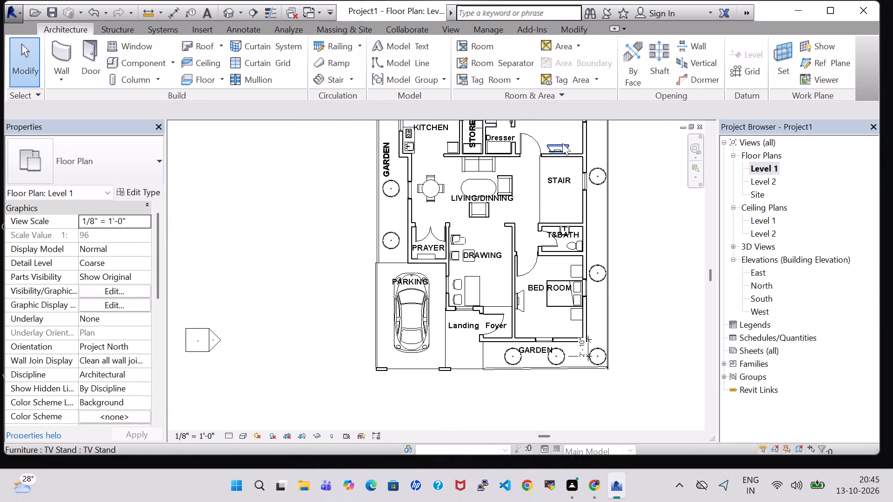
pyautogui.click(562, 143)
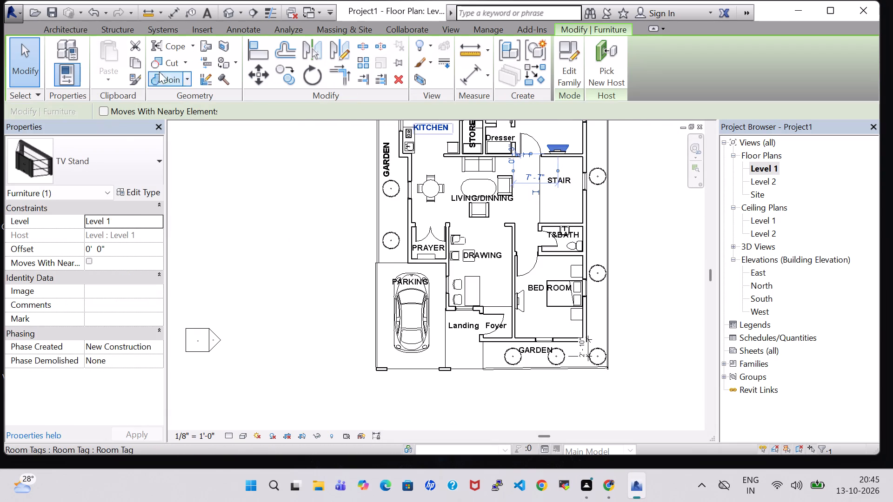
pyautogui.click(136, 63)
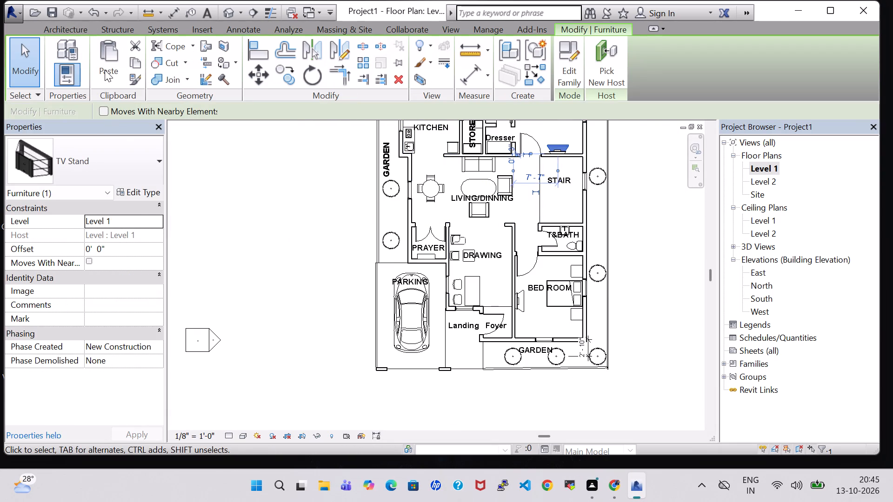
pyautogui.click(105, 70)
pyautogui.click(171, 101)
pyautogui.scroll(6, 504, 262)
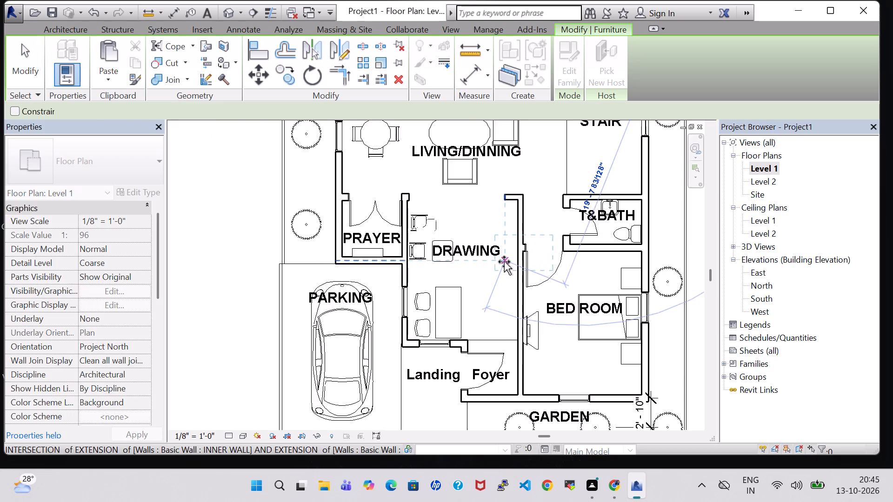
pyautogui.scroll(1, 504, 262)
pyautogui.press('space')
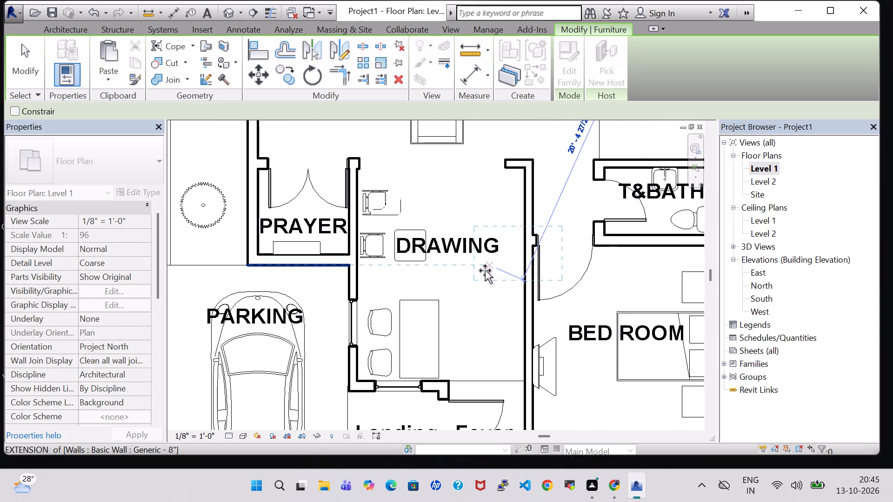
pyautogui.press('space')
pyautogui.click(454, 277)
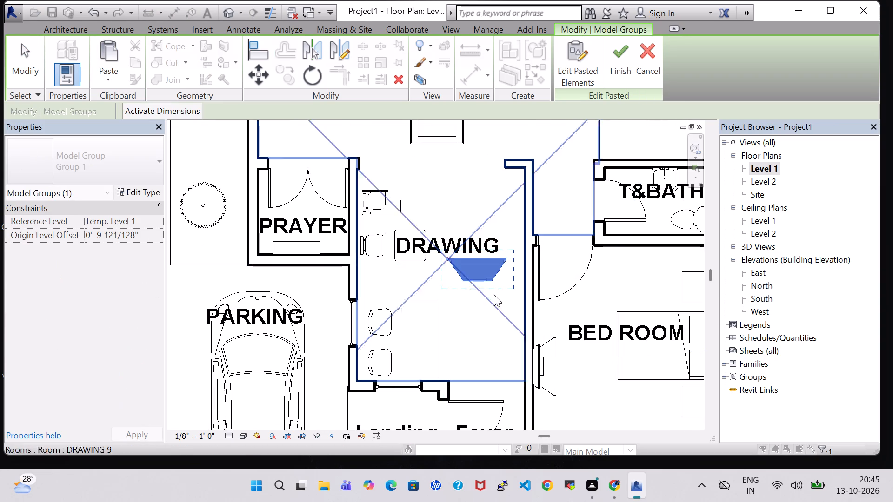
pyautogui.press('Escape')
pyautogui.press('Escape')
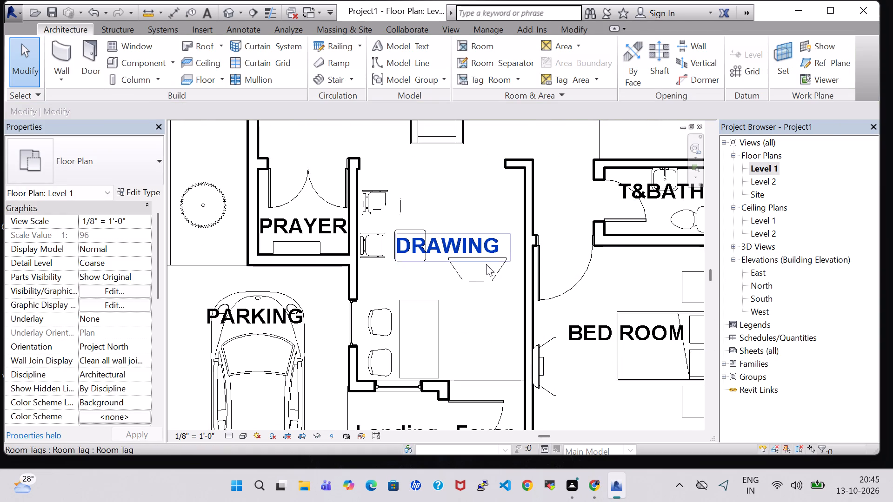
# Rotate the pasted TV stand 90° counterclockwise and nudge it east until its back meets the drawing room's east wall.
pyautogui.click(486, 260)
pyautogui.click(488, 300)
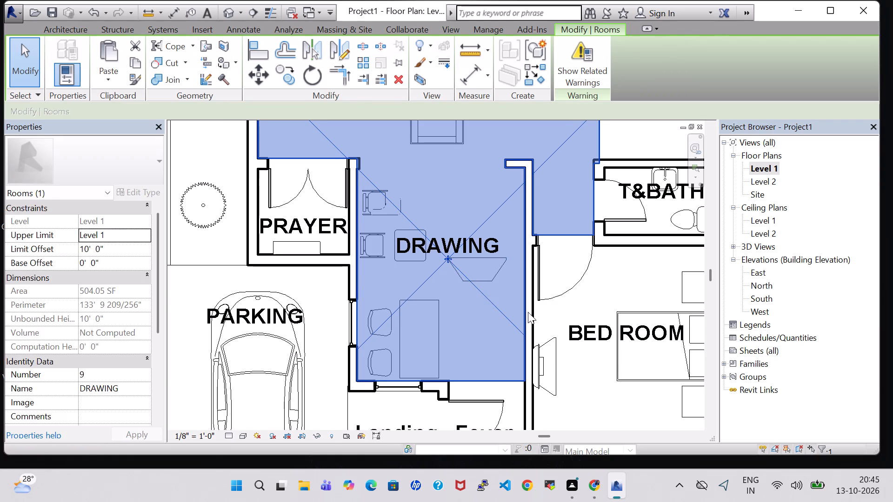
pyautogui.click(598, 276)
pyautogui.click(499, 271)
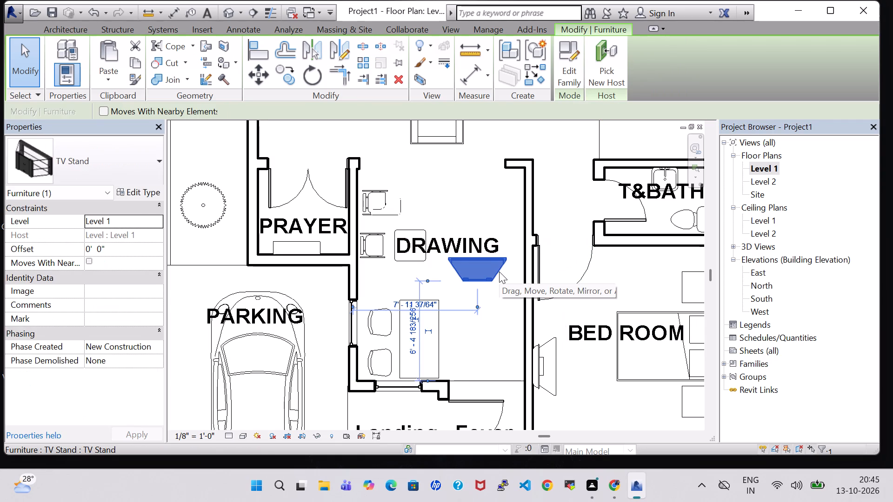
pyautogui.press('space')
pyautogui.press('Right')
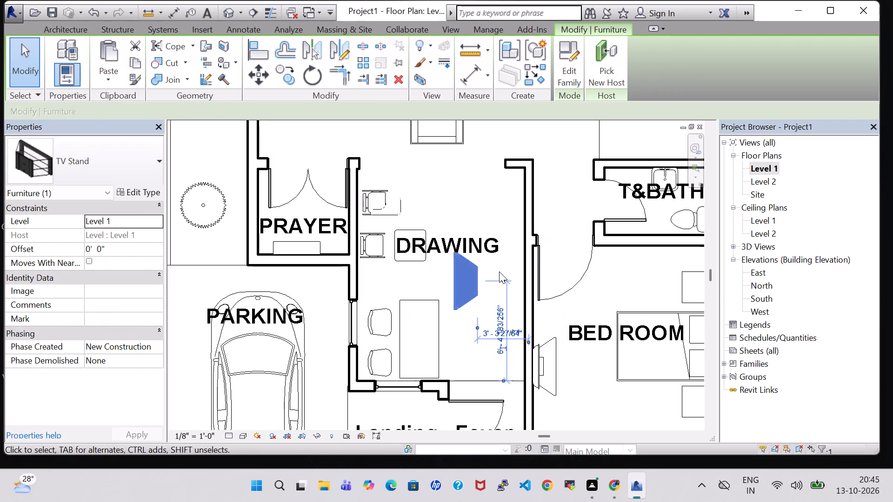
pyautogui.press('Right')
pyautogui.press('Right')
pyautogui.press('Right')
pyautogui.press('Right')
pyautogui.press('Right')
pyautogui.press('Right')
pyautogui.press('Right')
pyautogui.press('Right')
pyautogui.press('Right')
pyautogui.press('Right')
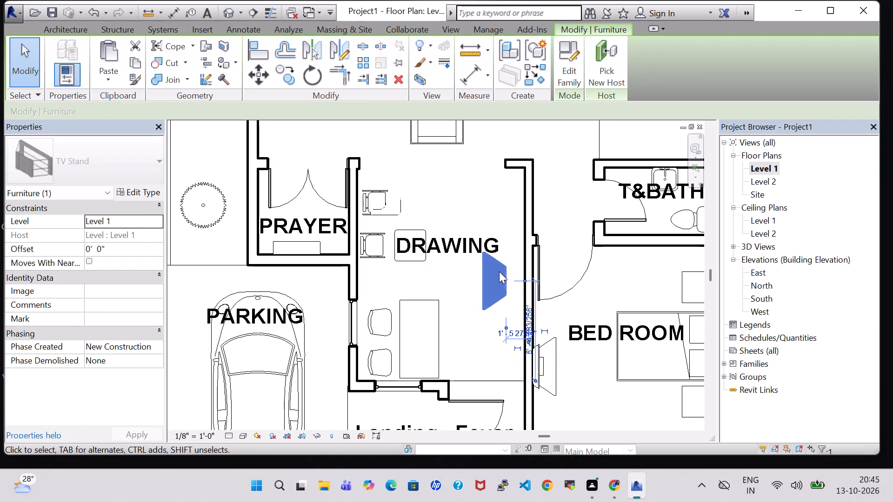
pyautogui.press('Right')
pyautogui.press('Right')
pyautogui.press('Right')
pyautogui.press('Right')
pyautogui.press('Right')
pyautogui.press('Right')
pyautogui.press('Right')
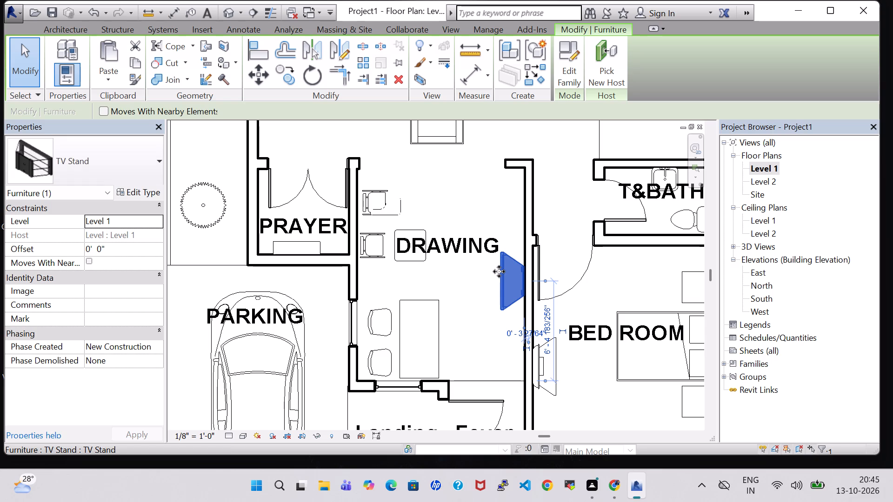
pyautogui.scroll(-1, 582, 285)
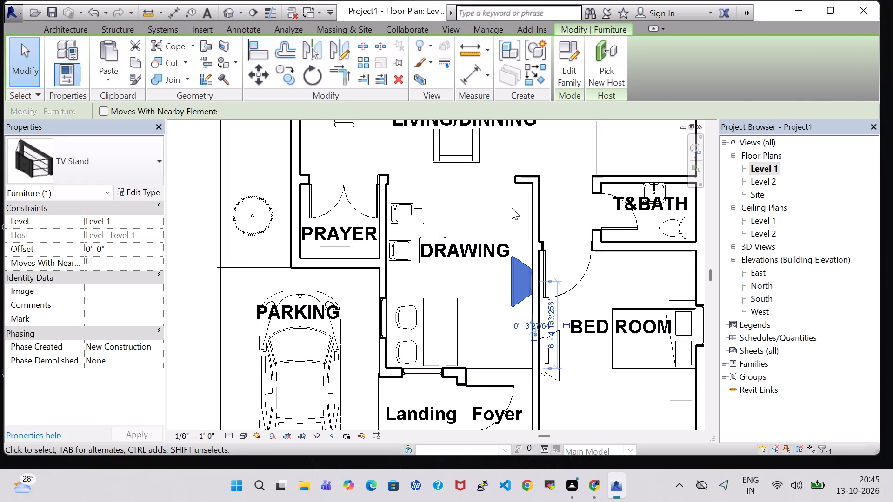
pyautogui.click(512, 208)
# Change the flat screen TV in the room north of the stair to the 50" type.
pyautogui.scroll(-1, 512, 208)
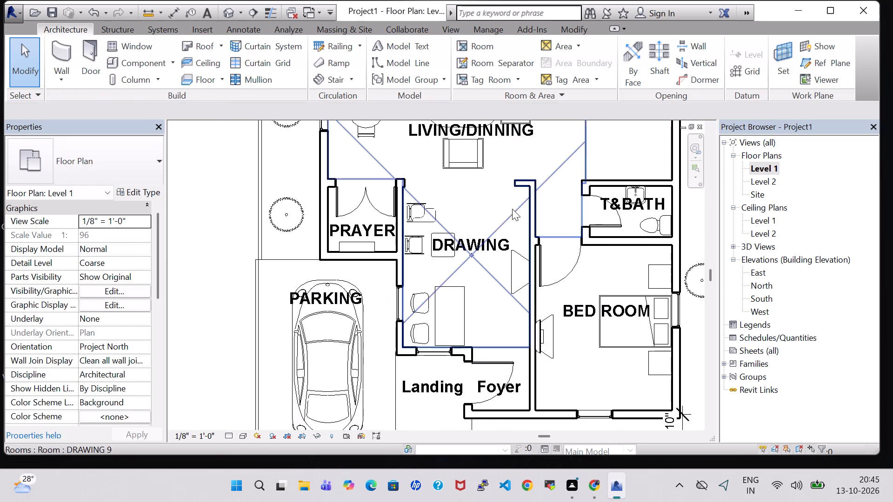
pyautogui.scroll(-2, 513, 209)
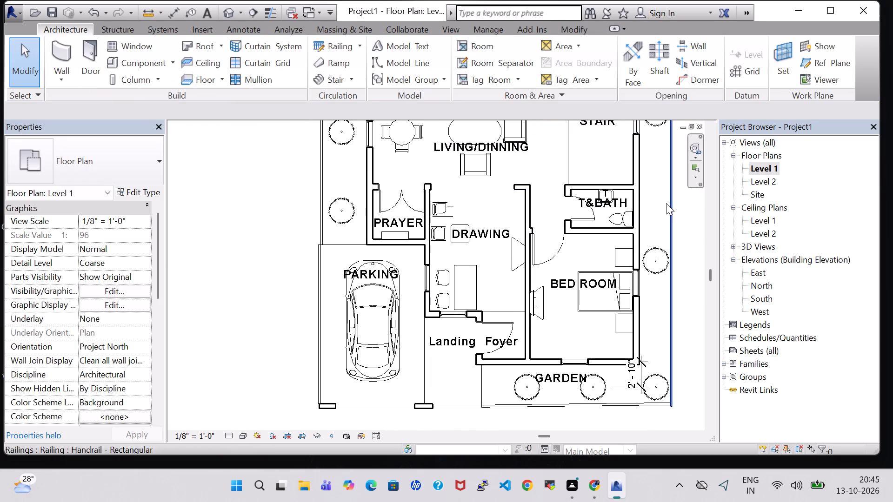
pyautogui.moveTo(666, 203); pyautogui.dragTo(586, 292, button='middle')
pyautogui.scroll(-1, 586, 292)
pyautogui.moveTo(604, 251); pyautogui.dragTo(602, 263, button='middle')
pyautogui.scroll(-1, 604, 251)
pyautogui.scroll(7, 566, 230)
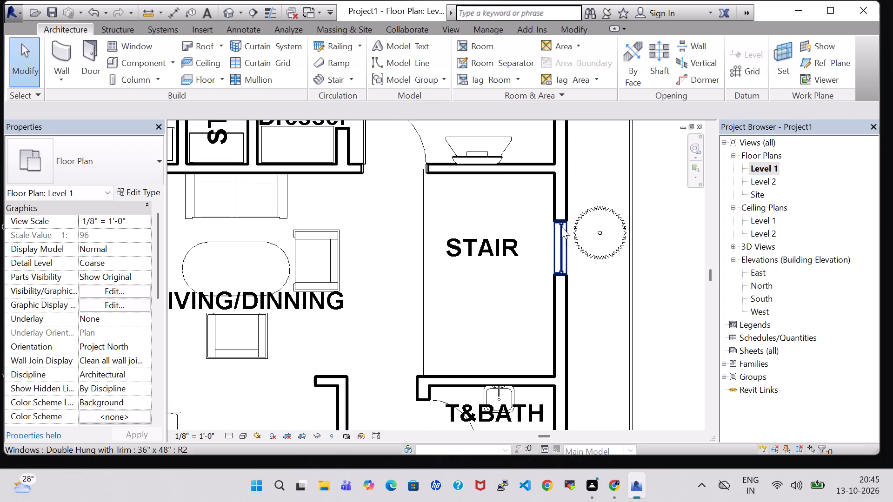
pyautogui.click(478, 153)
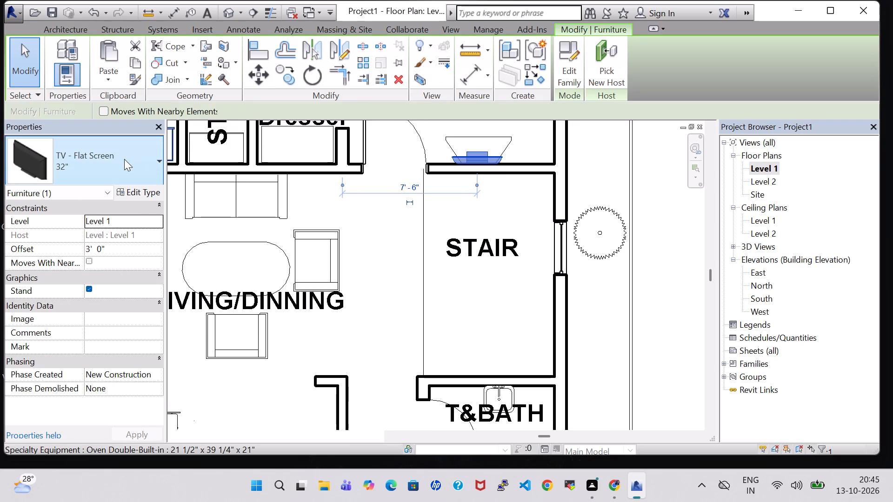
pyautogui.click(124, 159)
pyautogui.scroll(-2, 59, 316)
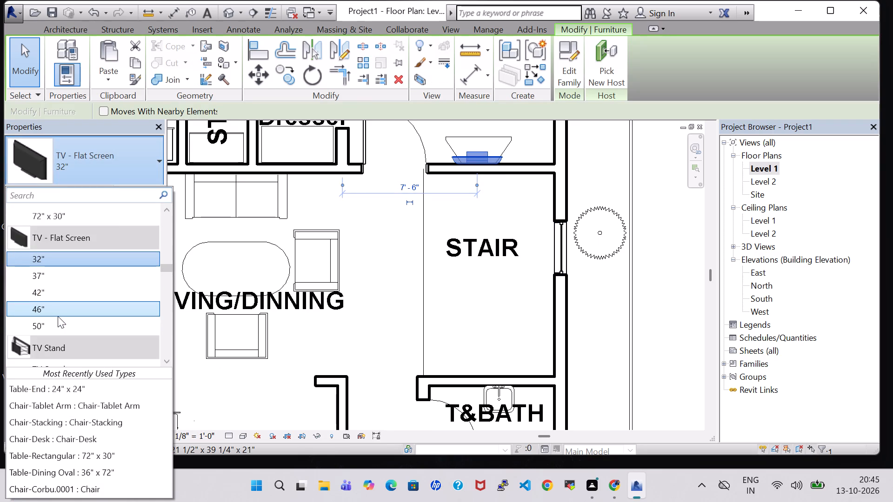
pyautogui.click(53, 322)
pyautogui.click(661, 247)
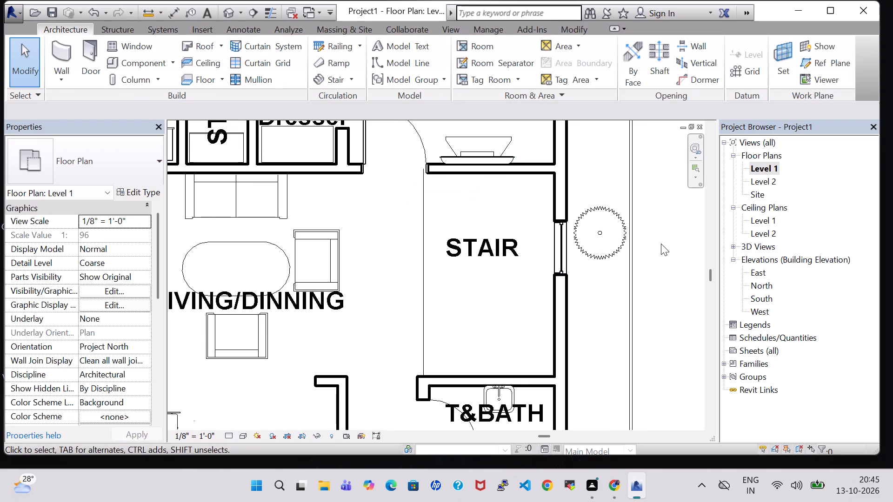
# Change the flat screen TV on the west wall of the south bedroom to the 50" type.
pyautogui.scroll(-3, 661, 244)
pyautogui.moveTo(664, 260); pyautogui.dragTo(625, 165, button='middle')
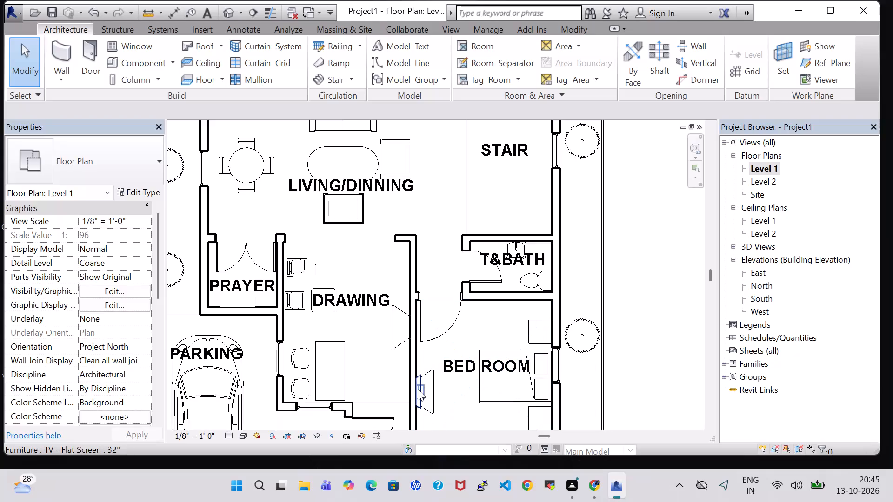
pyautogui.click(418, 391)
pyautogui.click(96, 169)
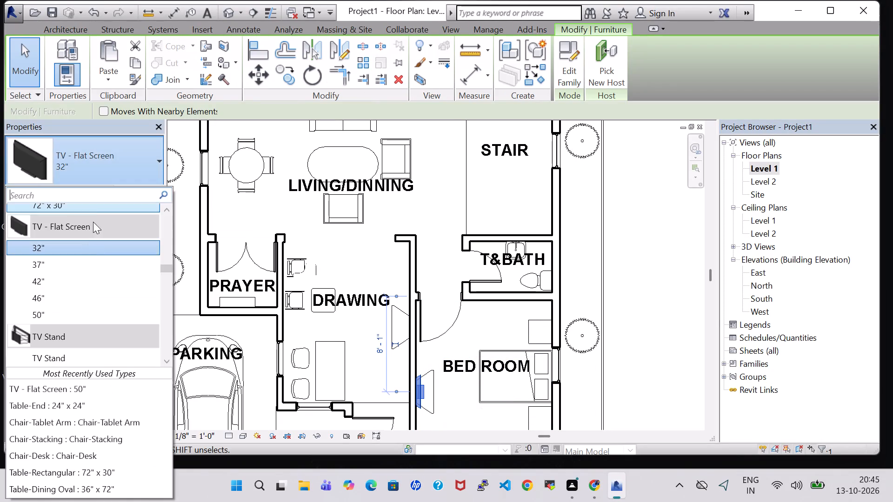
pyautogui.click(81, 314)
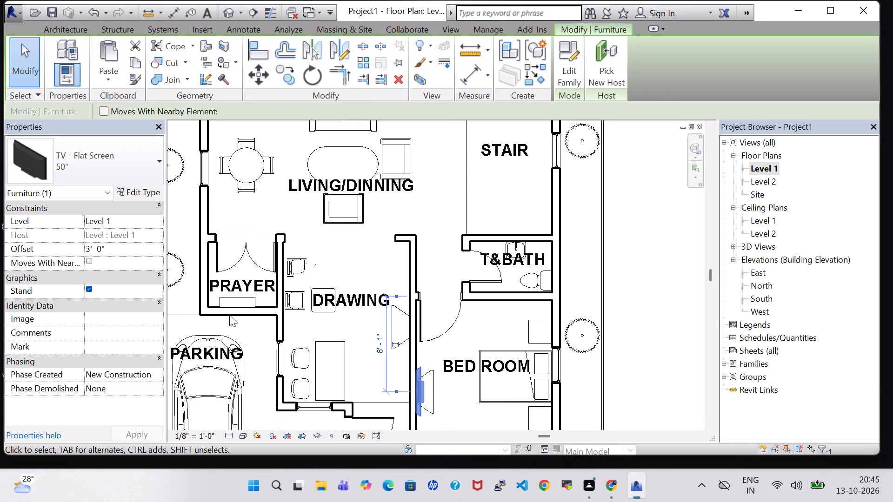
# Copy the 50" flat screen TV from the south bedroom's west wall and paste it into the drawing room, west of the TV stand.
pyautogui.click(132, 65)
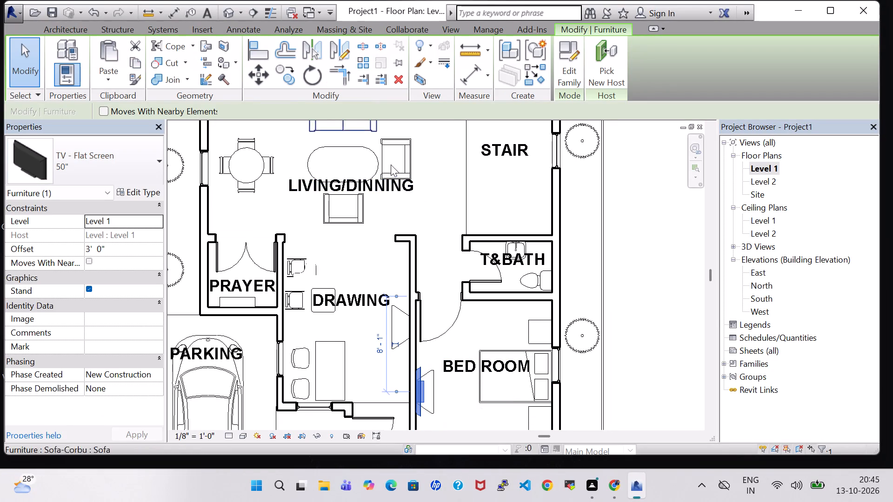
pyautogui.moveTo(422, 203); pyautogui.dragTo(450, 233, button='middle')
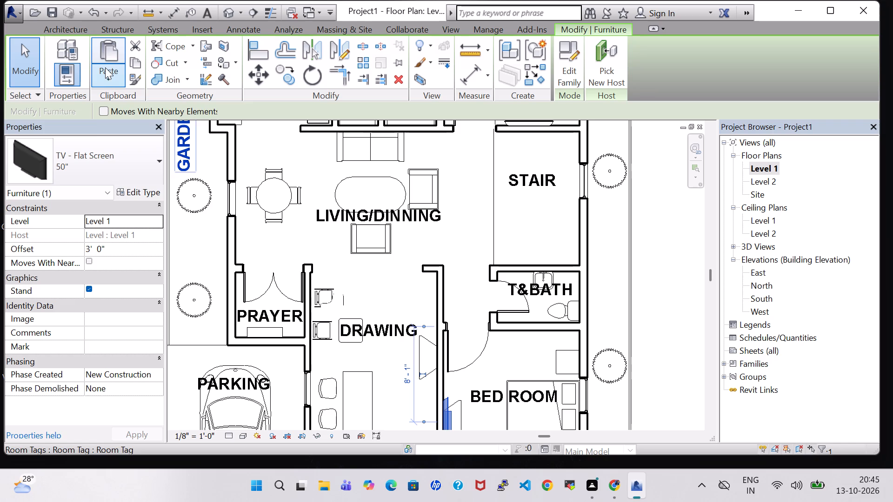
pyautogui.click(105, 67)
pyautogui.click(118, 104)
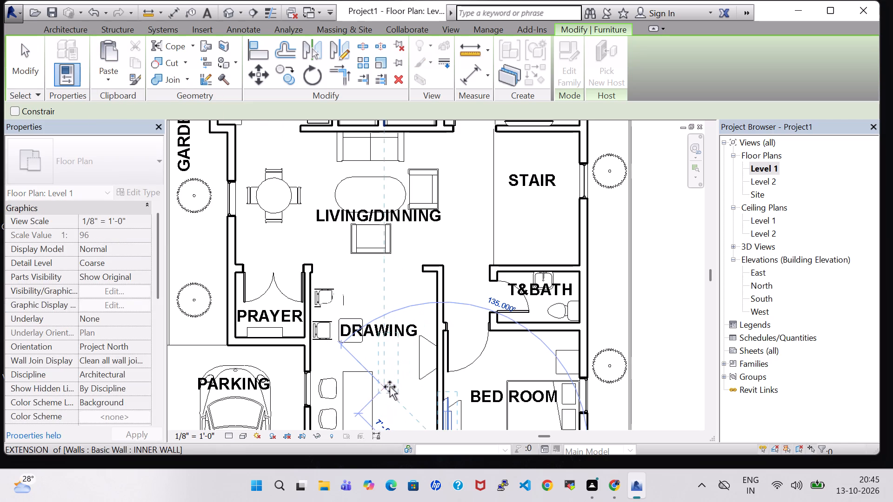
pyautogui.click(388, 383)
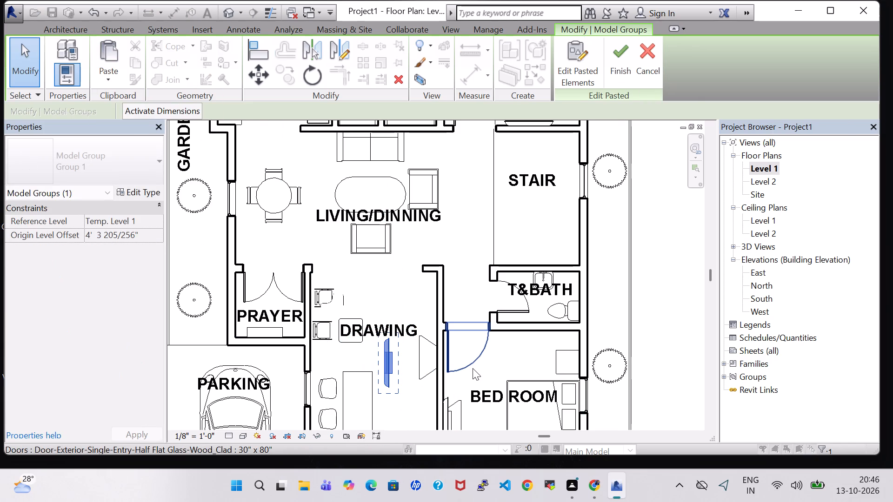
pyautogui.press('Escape')
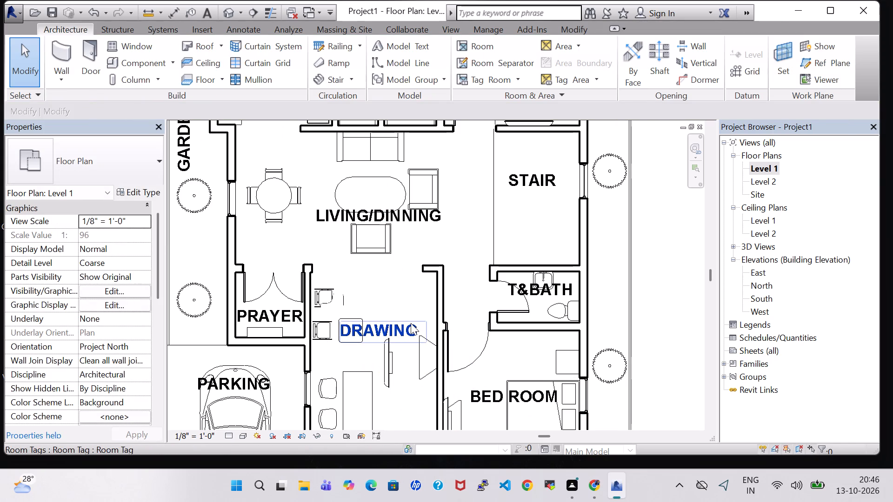
pyautogui.press('Escape')
# Rotate the pasted drawing room TV 180° so its base faces west.
pyautogui.click(389, 344)
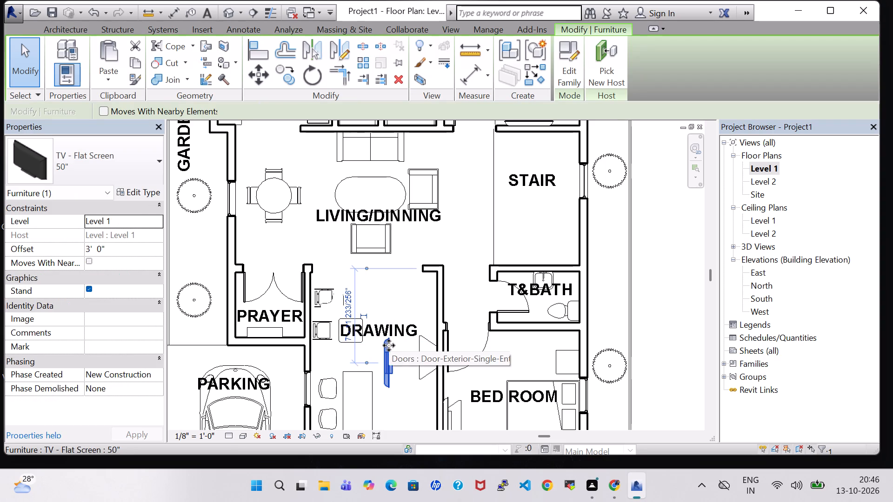
pyautogui.press('space')
pyautogui.press('space')
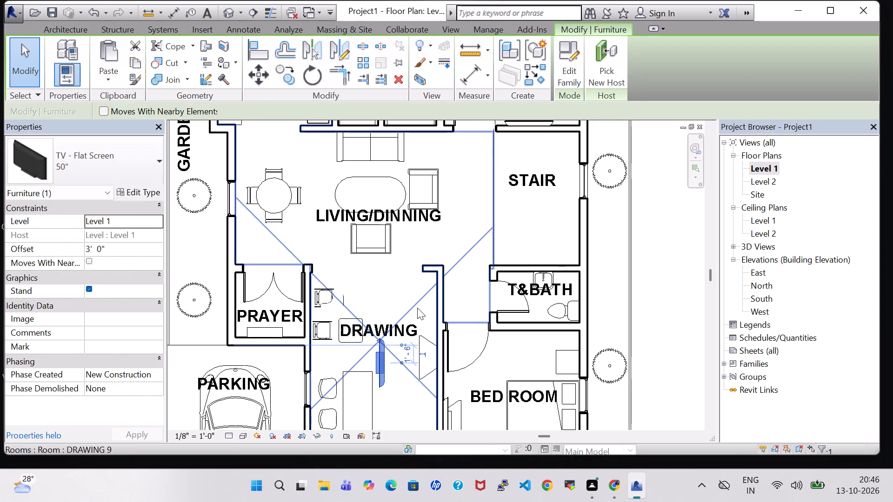
pyautogui.scroll(-1, 417, 308)
pyautogui.click(633, 292)
pyautogui.middleClick(633, 292)
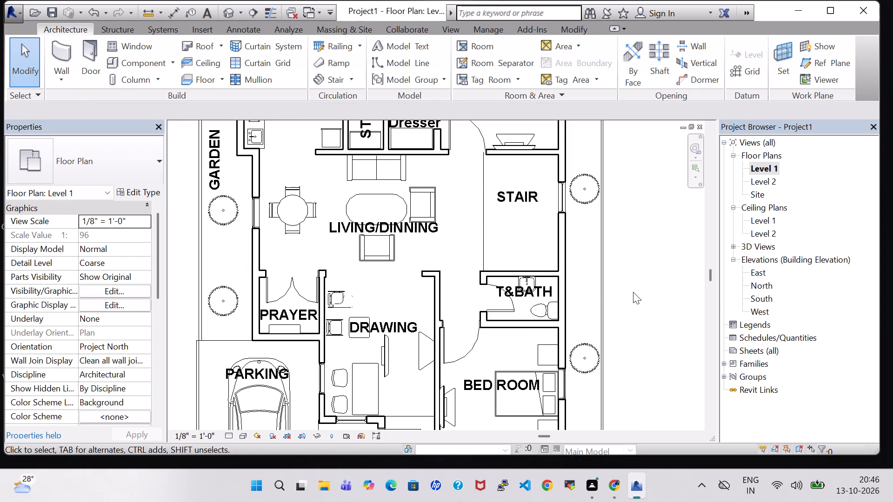
pyautogui.scroll(-1, 626, 292)
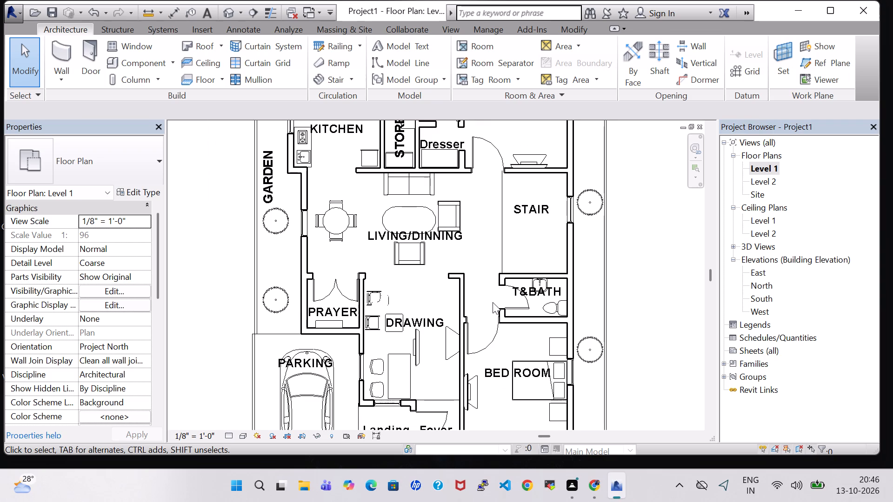
# Nudge the drawing room TV east over the TV stand until its back meets the room's east wall.
pyautogui.press('Right')
pyautogui.press('Right')
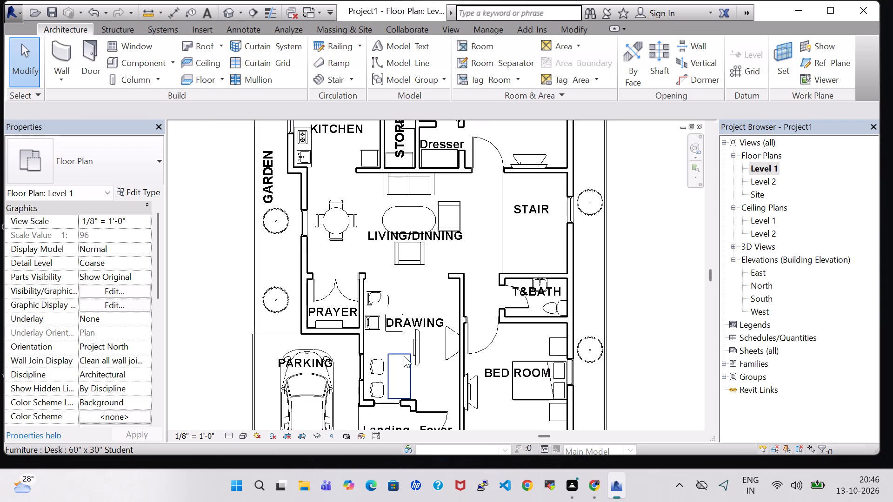
pyautogui.click(411, 344)
pyautogui.press('Right')
pyautogui.press('Right')
pyautogui.press('Right')
pyautogui.press('Right')
pyautogui.press('Right')
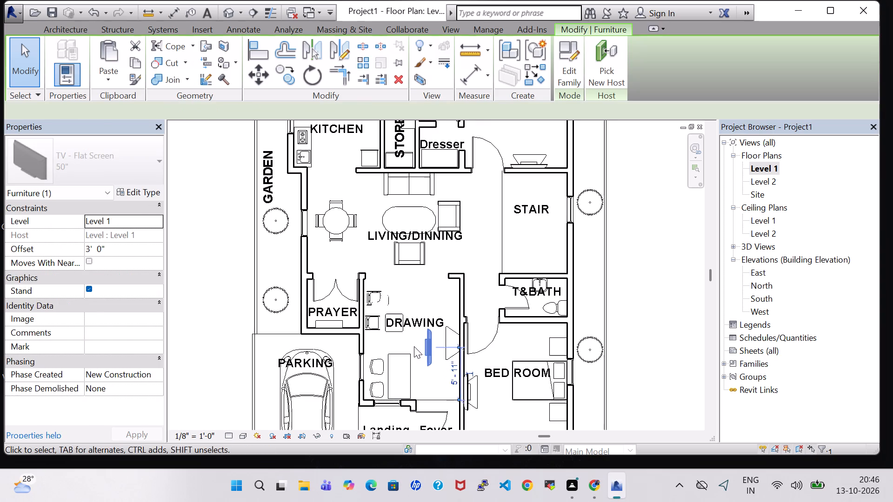
pyautogui.press('Right')
pyautogui.press('Right')
pyautogui.press('Right')
pyautogui.press('Right')
pyautogui.press('Right')
pyautogui.press('Right')
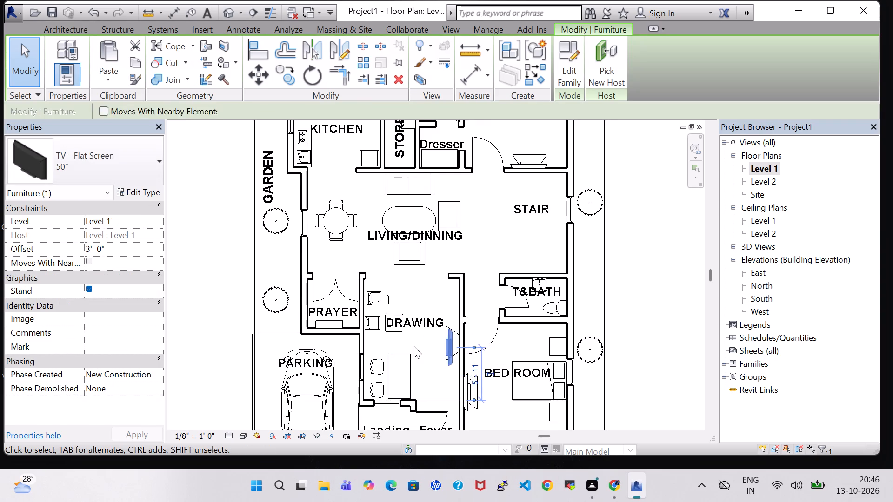
pyautogui.press('Right')
pyautogui.press('Right')
pyautogui.press('Right')
pyautogui.press('Left')
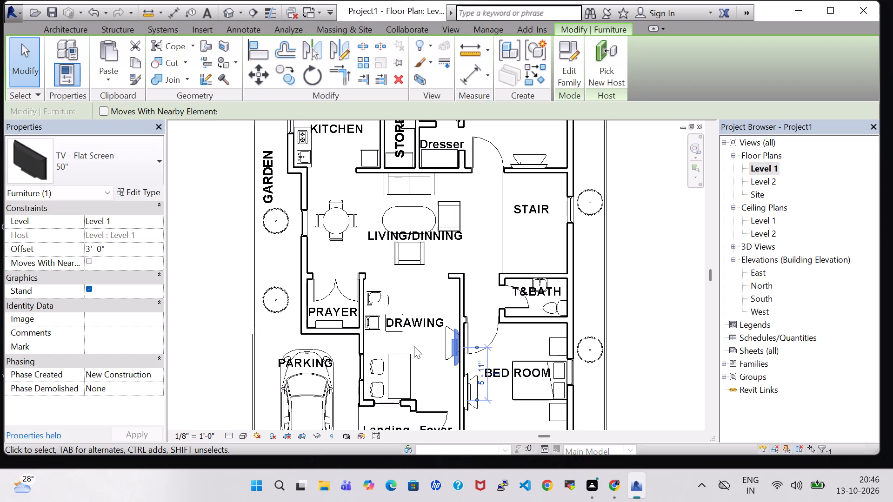
pyautogui.scroll(7, 407, 377)
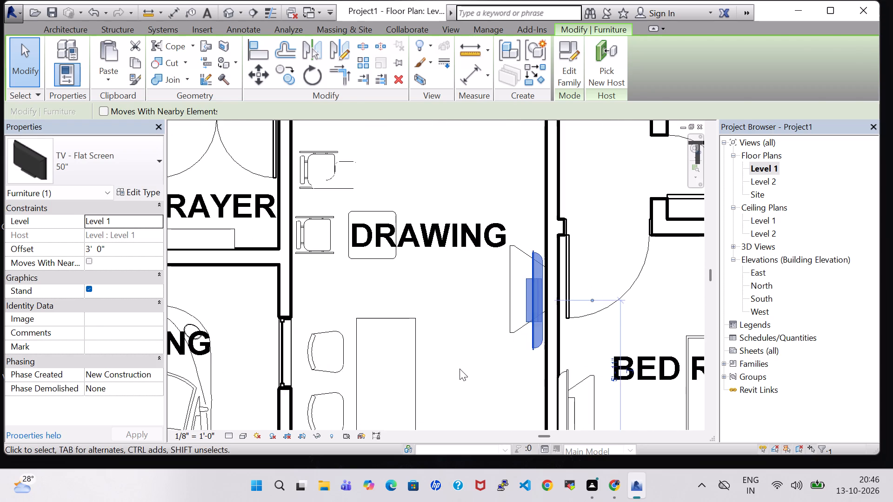
pyautogui.click(460, 371)
pyautogui.click(536, 341)
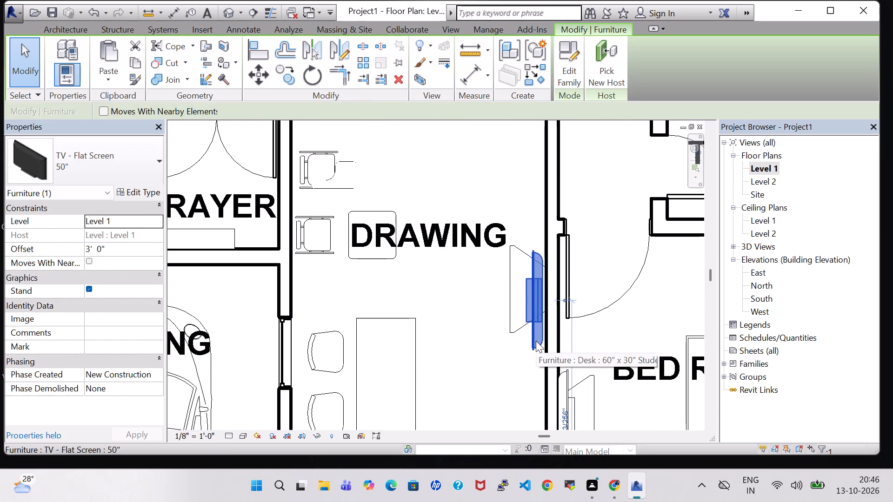
pyautogui.press('Right')
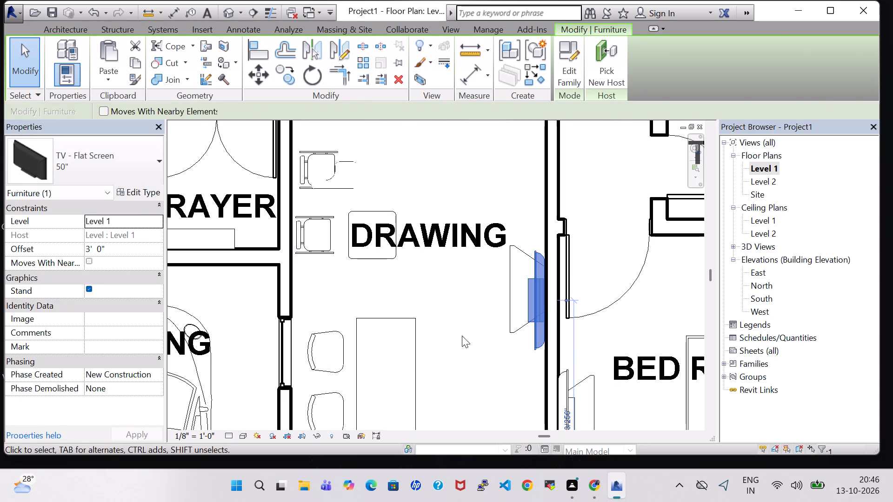
pyautogui.click(482, 367)
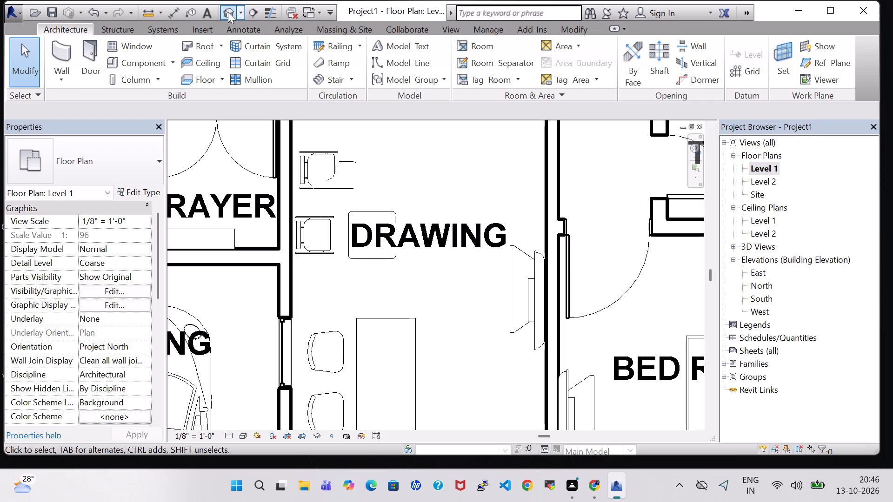
# Examine the TV, TV stand and seating layout of the drawing room in the 3D view.
pyautogui.click(228, 12)
pyautogui.scroll(-4, 505, 223)
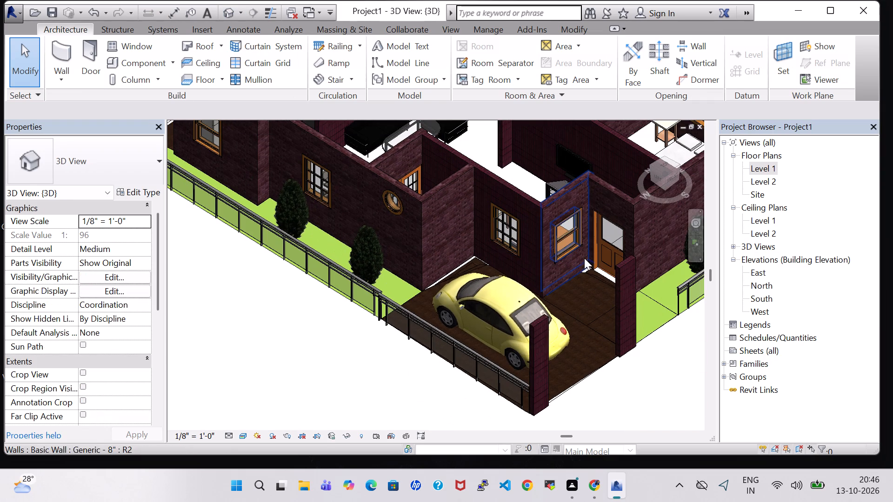
pyautogui.keyDown('shift'); pyautogui.moveTo(583, 296); pyautogui.dragTo(593, 332, button='middle'); pyautogui.keyUp('shift')
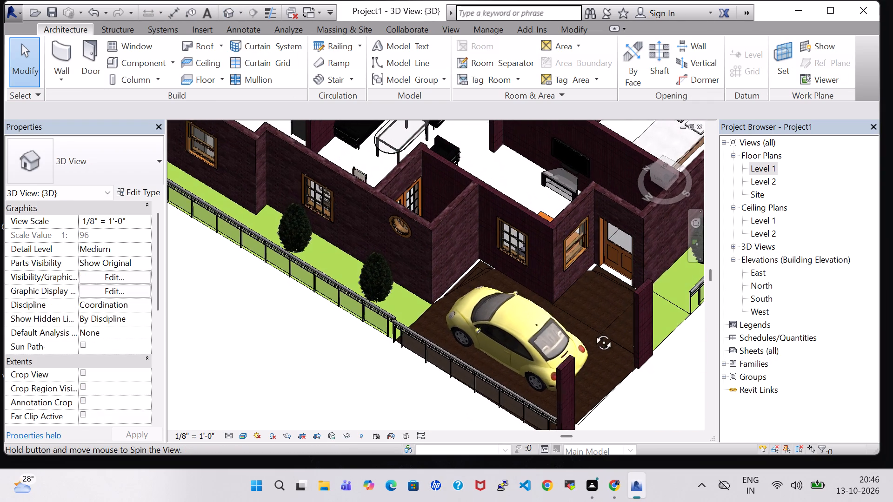
pyautogui.keyDown('shift'); pyautogui.moveTo(593, 332); pyautogui.dragTo(505, 343, button='middle'); pyautogui.keyUp('shift')
pyautogui.keyDown('shift'); pyautogui.scroll(-1, 593, 333); pyautogui.keyUp('shift')
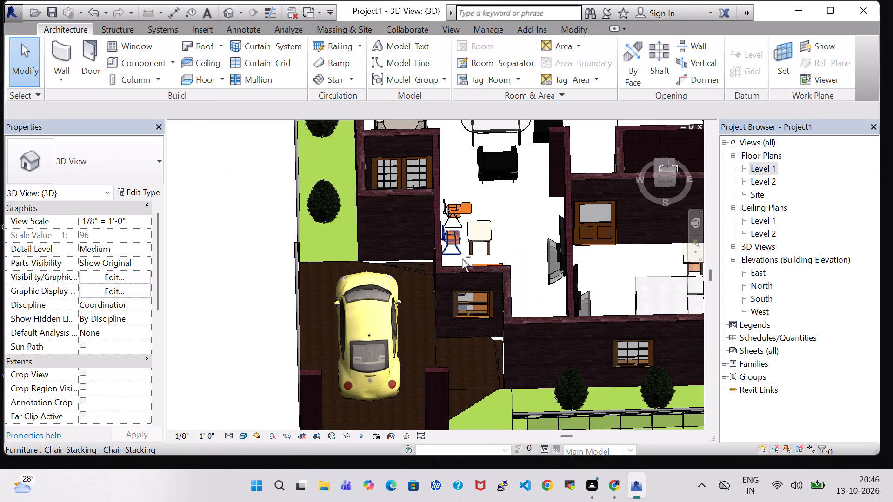
pyautogui.keyDown('shift'); pyautogui.moveTo(540, 242); pyautogui.dragTo(581, 243, button='middle'); pyautogui.keyUp('shift')
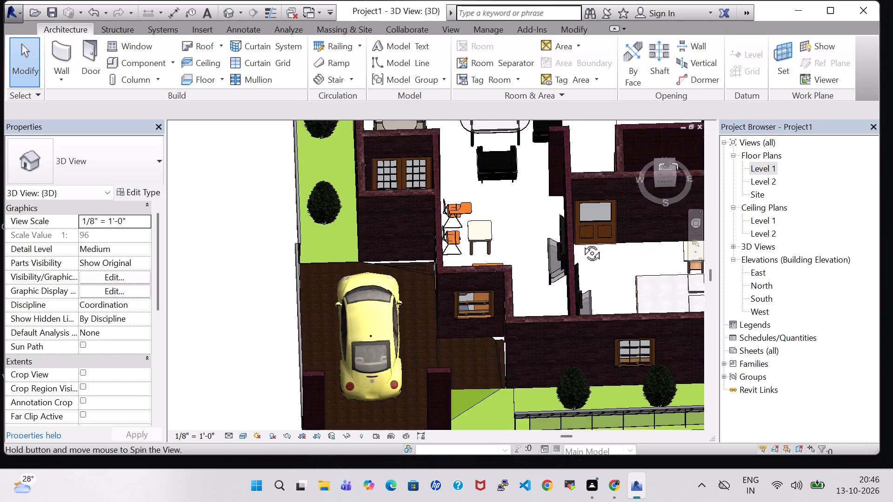
pyautogui.keyDown('shift'); pyautogui.moveTo(581, 243); pyautogui.dragTo(628, 225, button='middle'); pyautogui.keyUp('shift')
pyautogui.click(768, 171)
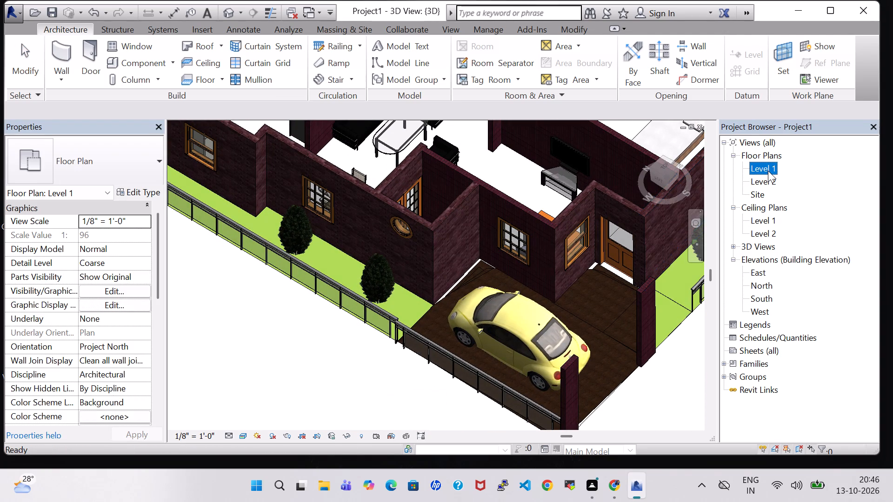
# Examine the front of the house from different angles in 3D, including the parking and garden sides.
pyautogui.keyDown('shift'); pyautogui.moveTo(658, 398); pyautogui.dragTo(574, 373, button='middle'); pyautogui.keyUp('shift')
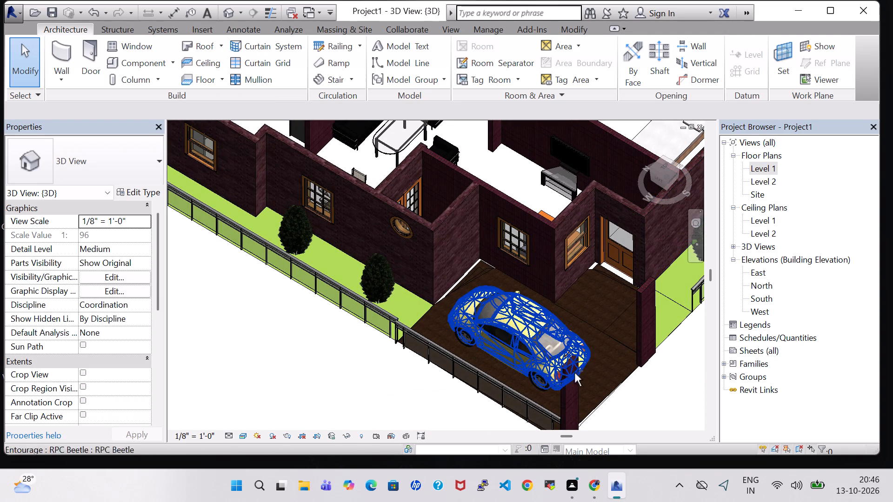
pyautogui.keyDown('shift'); pyautogui.moveTo(574, 373); pyautogui.dragTo(557, 368, button='middle'); pyautogui.keyUp('shift')
pyautogui.keyDown('shift'); pyautogui.moveTo(642, 396); pyautogui.dragTo(528, 304, button='middle'); pyautogui.keyUp('shift')
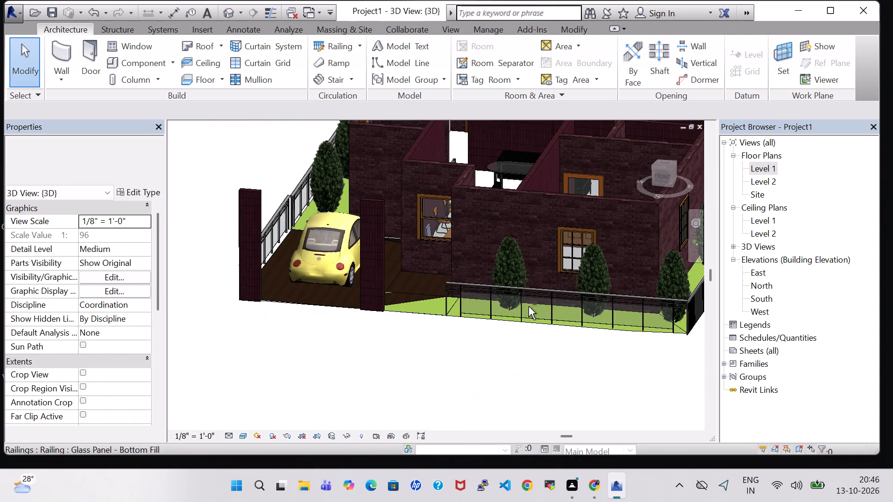
pyautogui.moveTo(528, 359); pyautogui.dragTo(589, 324, button='middle')
pyautogui.moveTo(446, 333); pyautogui.dragTo(523, 328, button='middle')
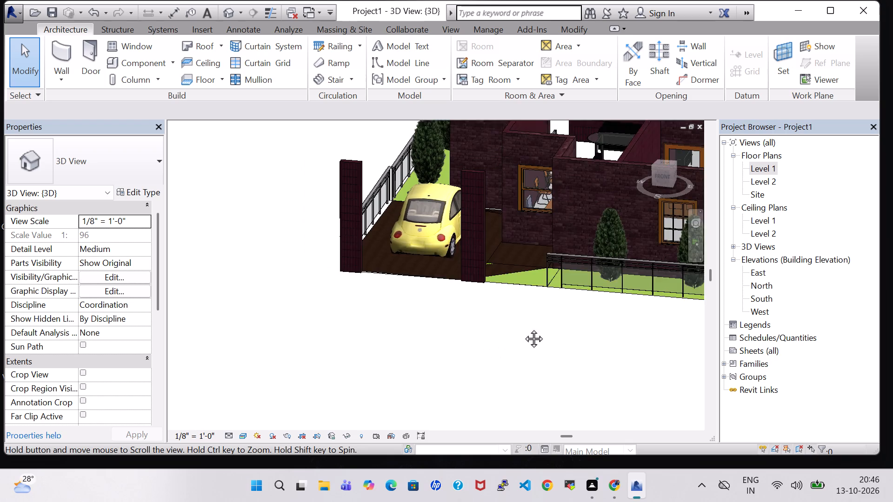
pyautogui.moveTo(523, 328); pyautogui.dragTo(535, 318, button='middle')
pyautogui.moveTo(525, 313); pyautogui.dragTo(280, 324, button='middle')
pyautogui.keyDown('shift'); pyautogui.moveTo(384, 331); pyautogui.dragTo(456, 314, button='middle'); pyautogui.keyUp('shift')
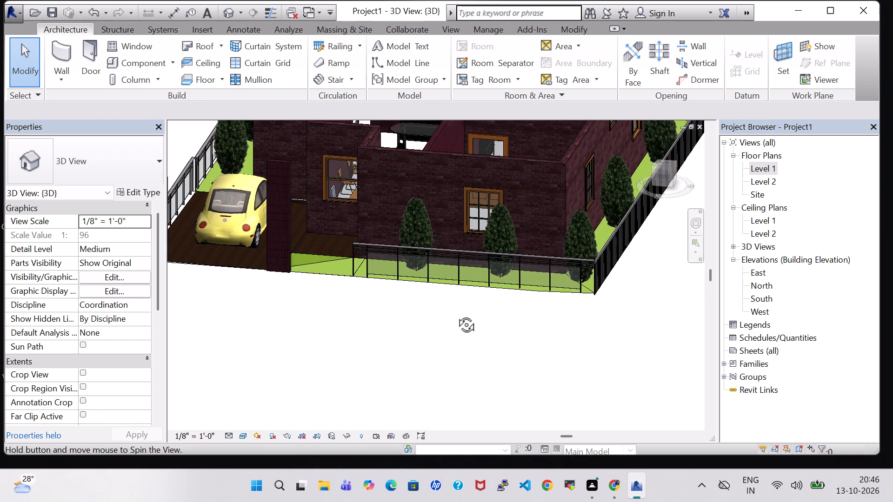
pyautogui.keyDown('shift'); pyautogui.moveTo(456, 314); pyautogui.dragTo(399, 282, button='middle'); pyautogui.keyUp('shift')
pyautogui.moveTo(520, 239); pyautogui.dragTo(524, 352, button='middle')
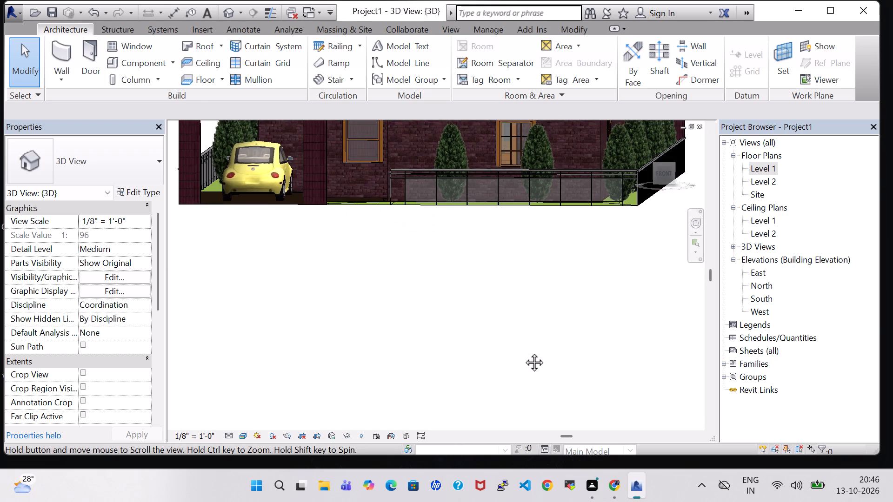
pyautogui.moveTo(524, 352); pyautogui.dragTo(531, 406, button='middle')
pyautogui.keyDown('shift'); pyautogui.moveTo(598, 404); pyautogui.dragTo(603, 406, button='middle'); pyautogui.keyUp('shift')
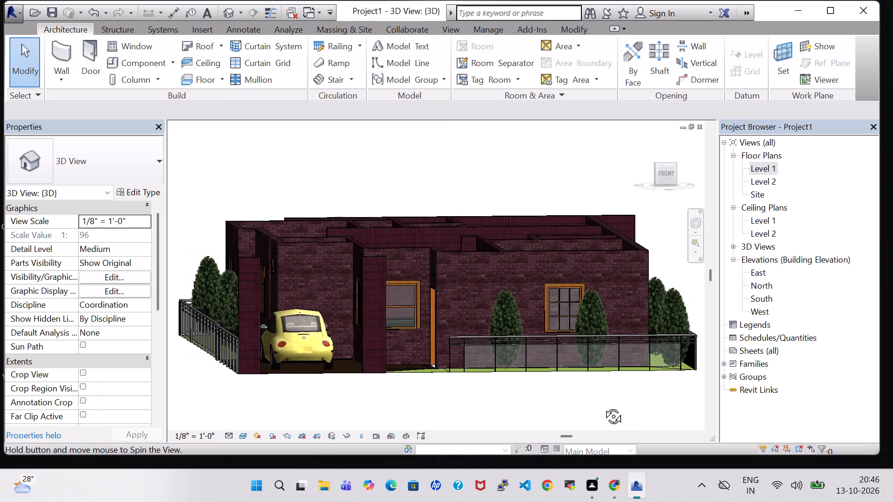
pyautogui.keyDown('shift'); pyautogui.moveTo(603, 406); pyautogui.dragTo(602, 410, button='middle'); pyautogui.keyUp('shift')
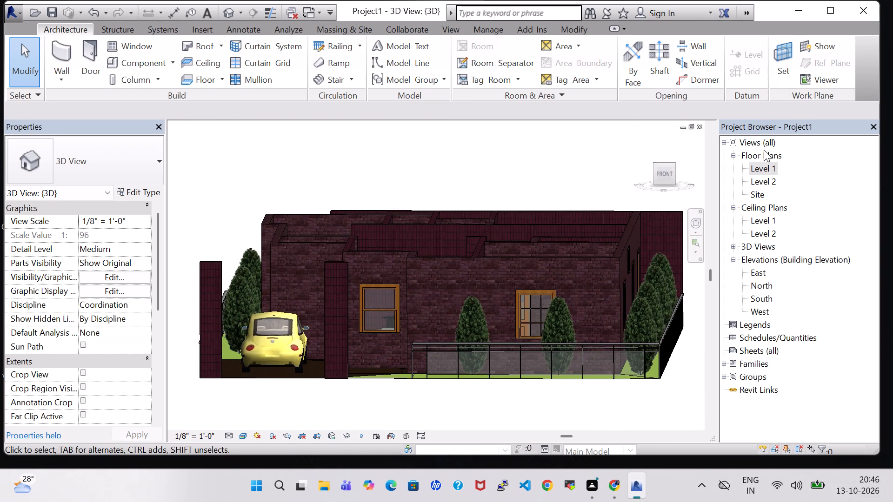
# Open the Level 1 floor plan and start a straight-run stair for the stair room, spanning Level 1 to Level 2.
pyautogui.doubleClick(766, 163)
pyautogui.scroll(-7, 531, 234)
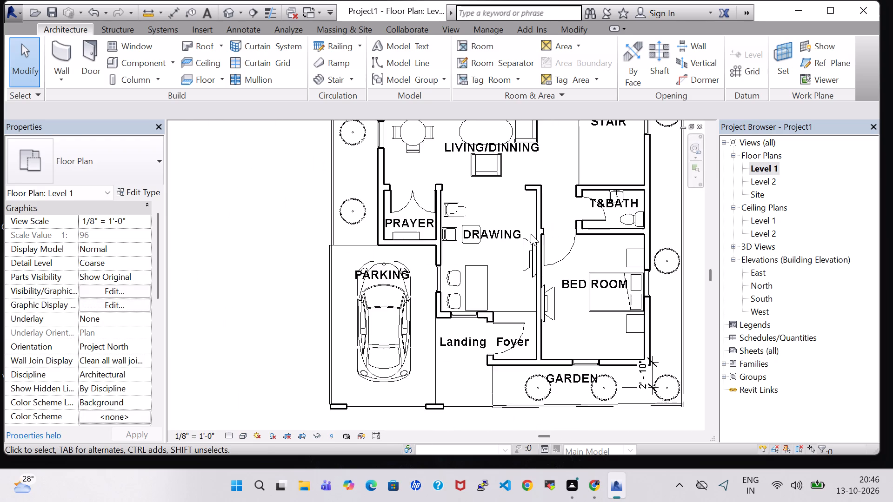
pyautogui.scroll(-2, 531, 234)
pyautogui.scroll(-1, 653, 240)
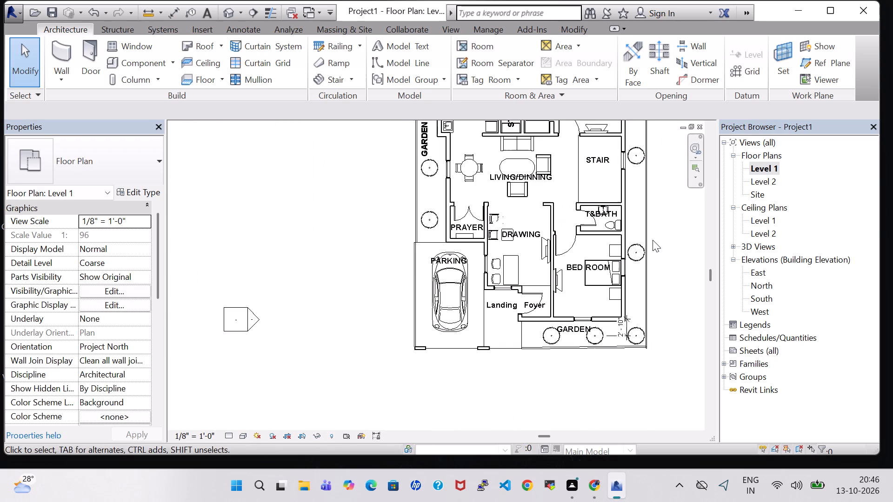
pyautogui.moveTo(653, 236); pyautogui.dragTo(634, 270, button='middle')
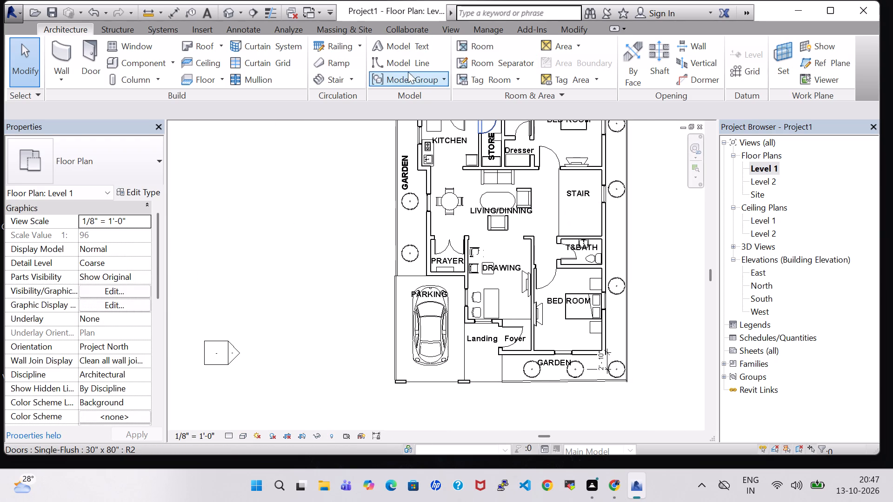
pyautogui.click(322, 76)
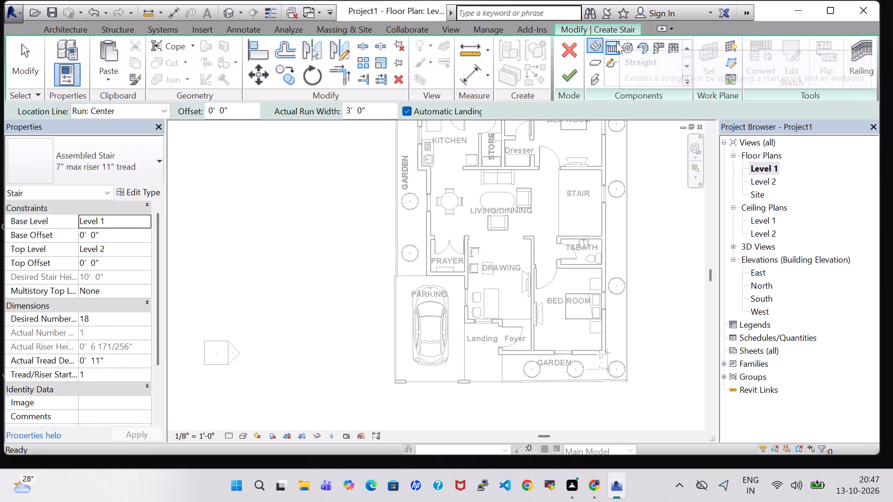
pyautogui.click(616, 42)
pyautogui.scroll(2, 572, 178)
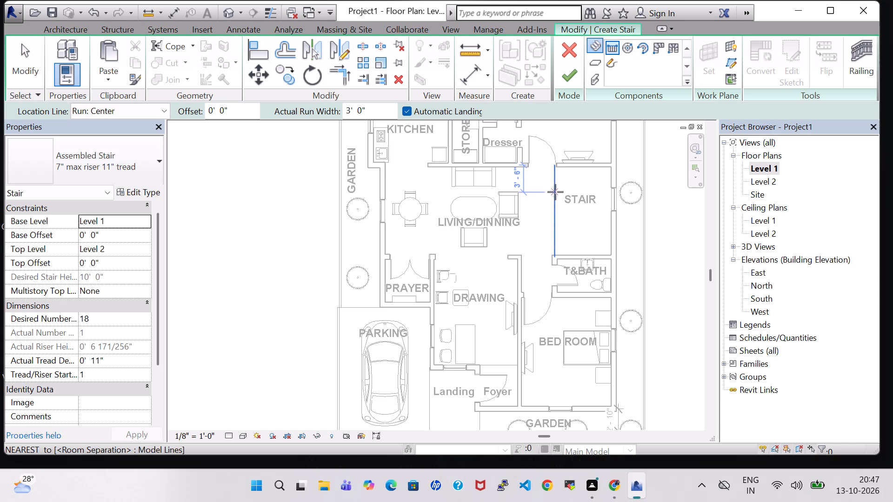
pyautogui.scroll(5, 554, 176)
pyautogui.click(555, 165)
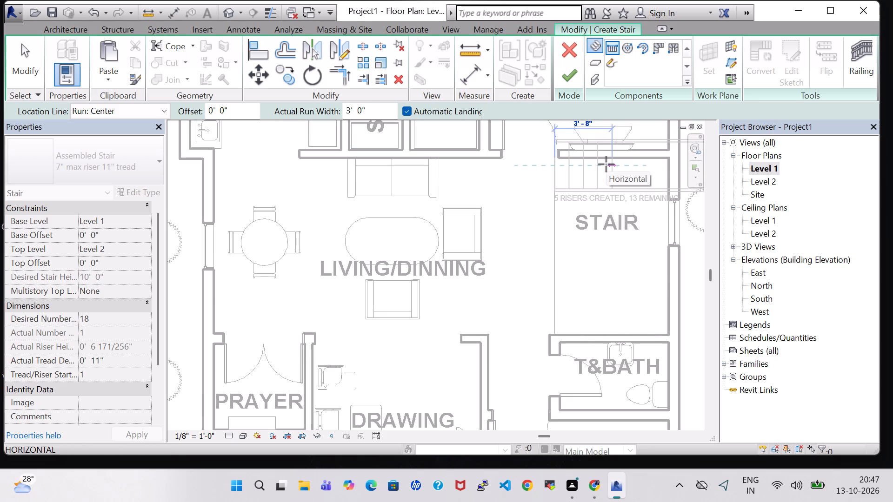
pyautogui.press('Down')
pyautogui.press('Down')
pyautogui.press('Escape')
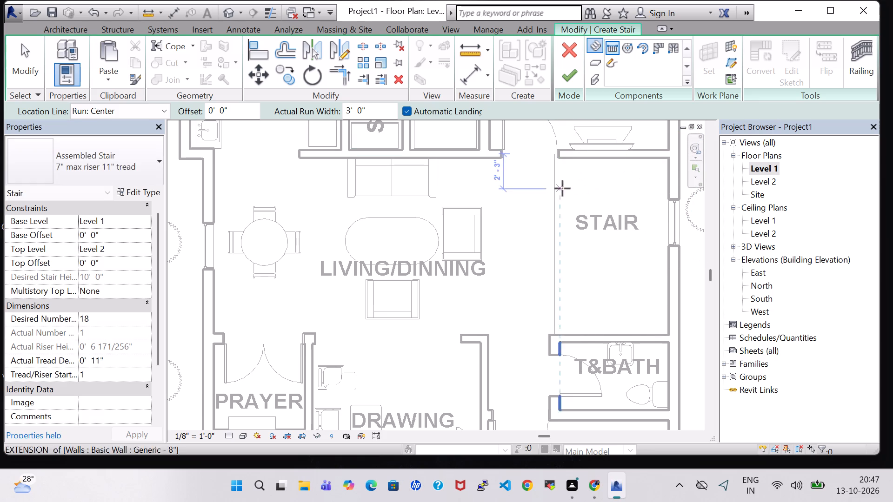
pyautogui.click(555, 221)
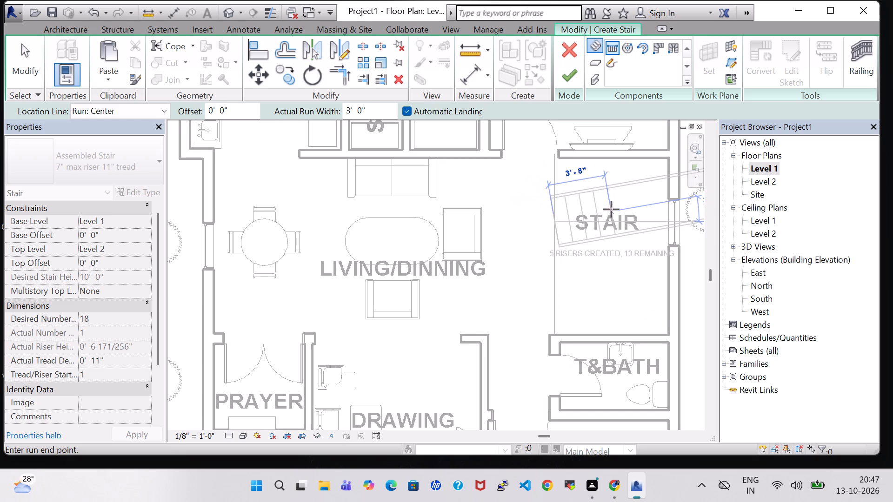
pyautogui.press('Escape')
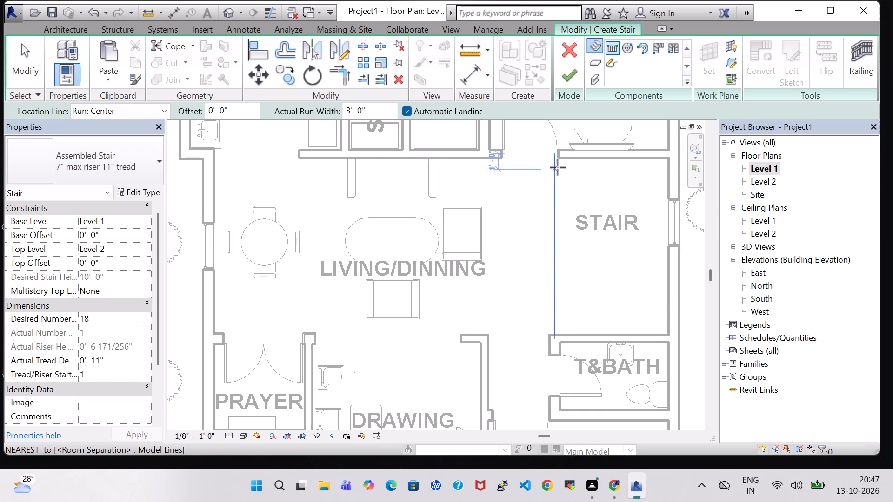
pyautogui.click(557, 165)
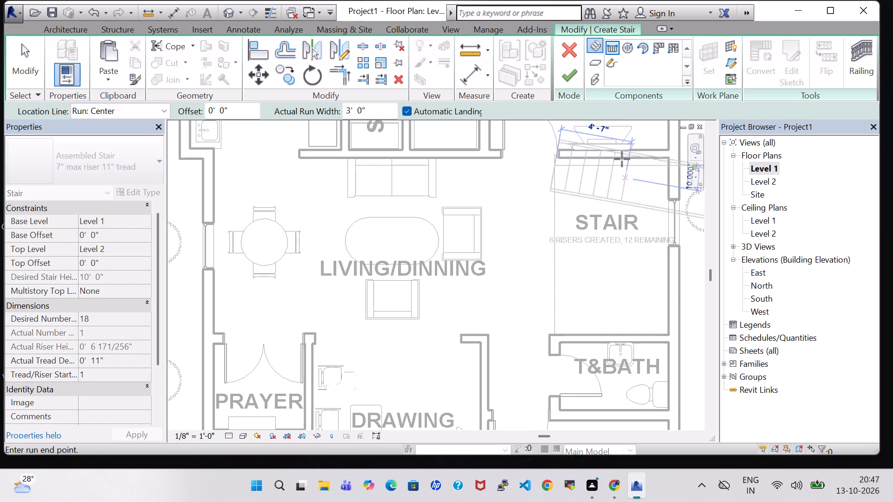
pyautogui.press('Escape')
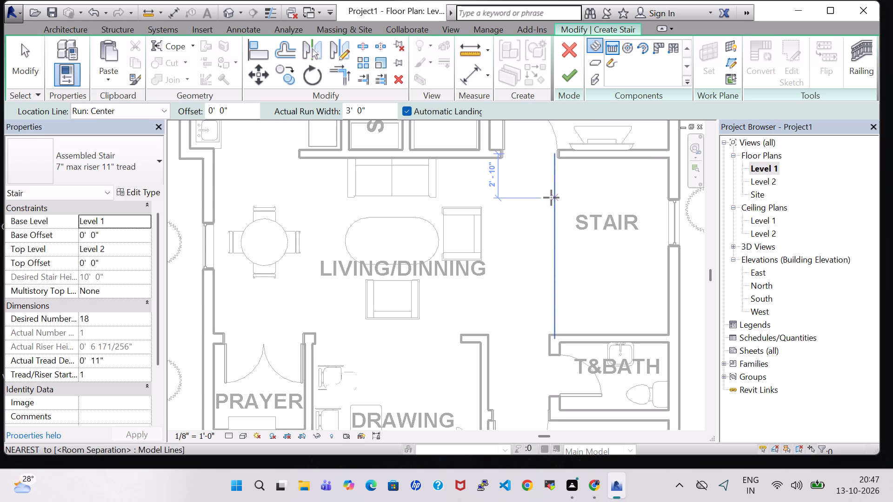
# Draw the first stair run 3' 8" eastward from the stair room's open west edge, 3' 0" wide with 5 risers.
pyautogui.click(551, 198)
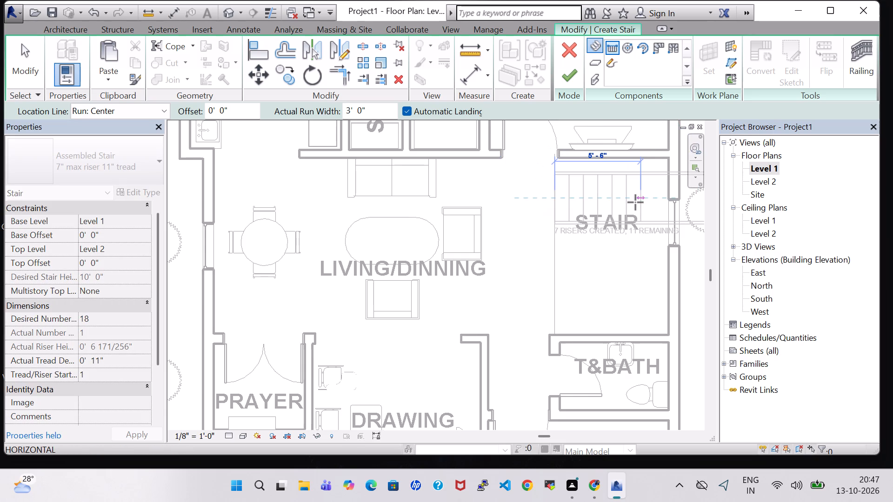
pyautogui.doubleClick(606, 199)
pyautogui.press('Escape')
pyautogui.press('Escape')
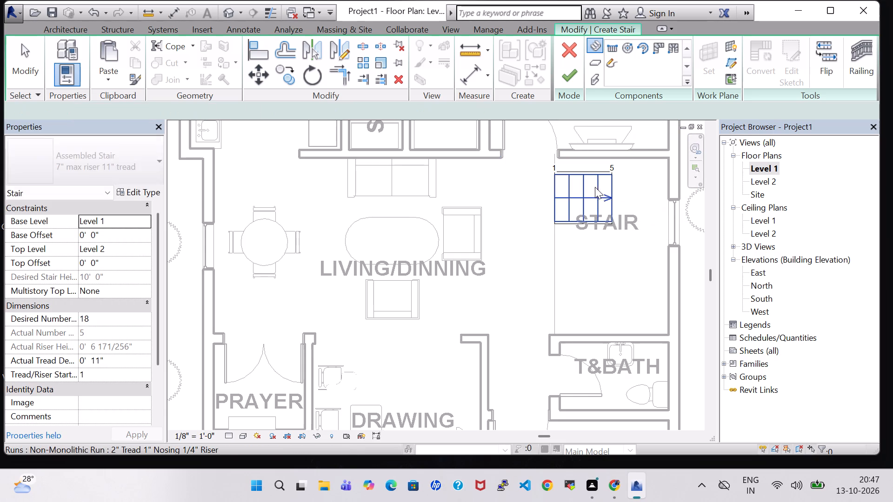
# Nudge the first stair run north until it sits against the stair room's north wall.
pyautogui.click(593, 178)
pyautogui.press('Up')
pyautogui.press('Up')
pyautogui.press('Up')
pyautogui.press('Up')
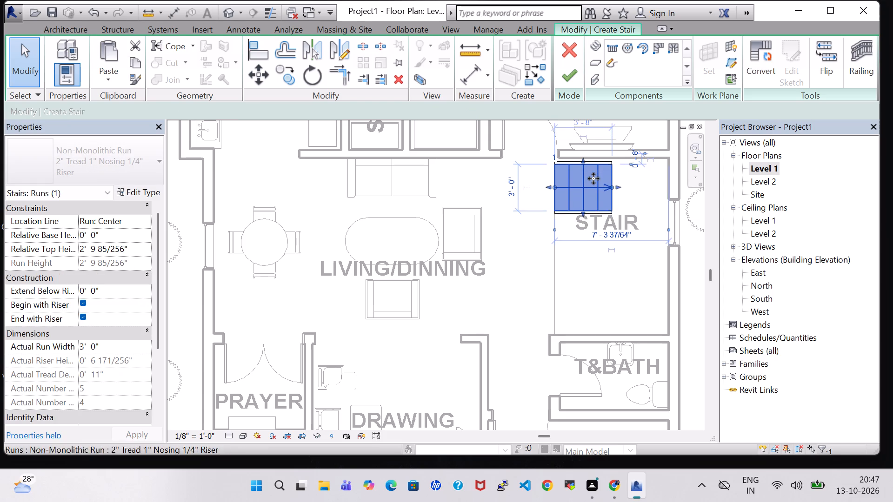
pyautogui.press('Up')
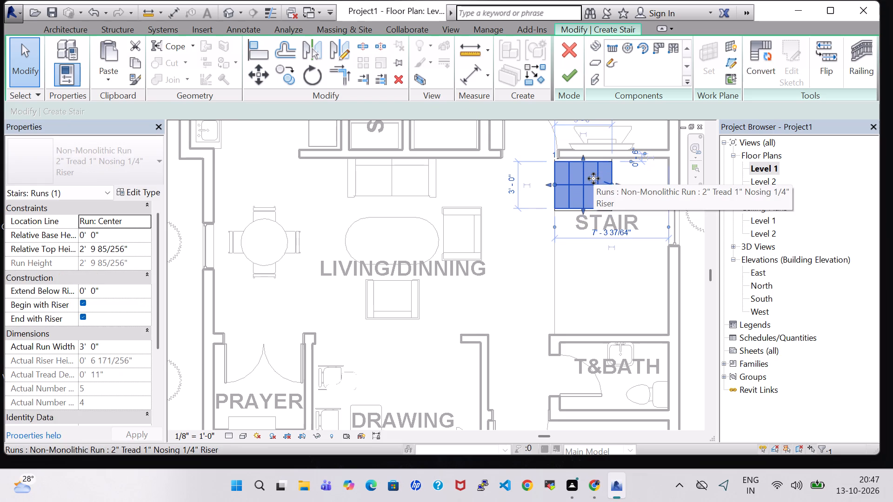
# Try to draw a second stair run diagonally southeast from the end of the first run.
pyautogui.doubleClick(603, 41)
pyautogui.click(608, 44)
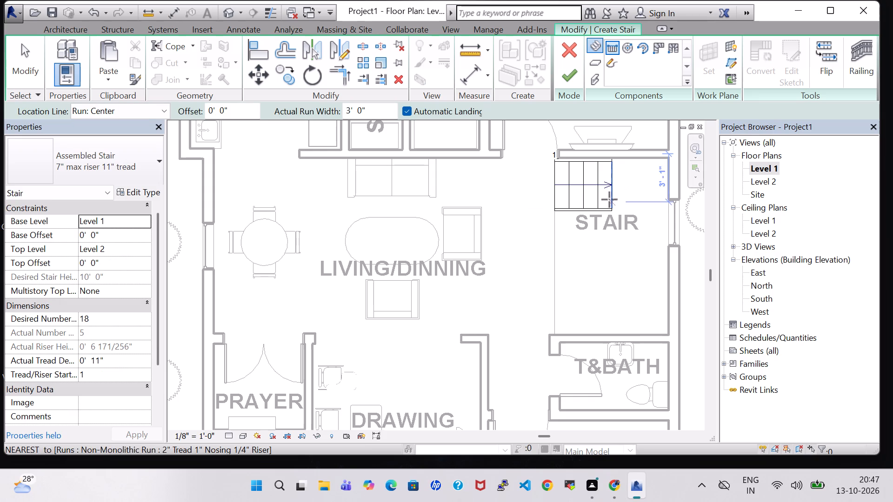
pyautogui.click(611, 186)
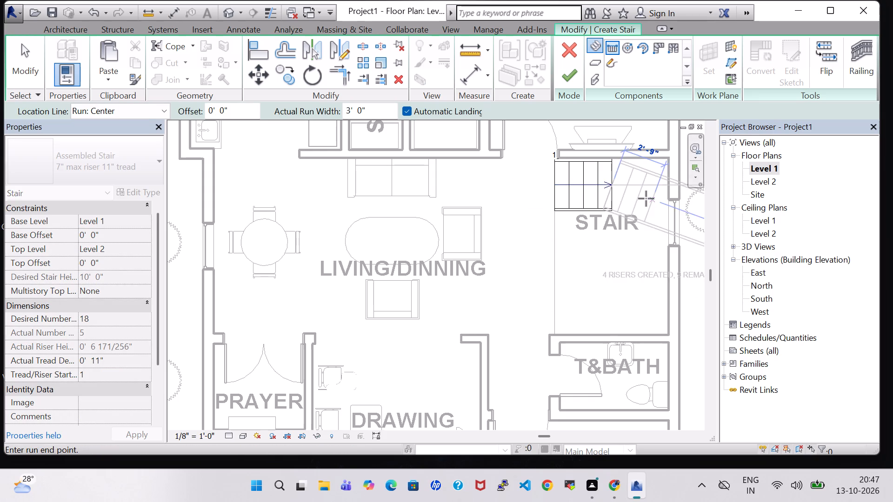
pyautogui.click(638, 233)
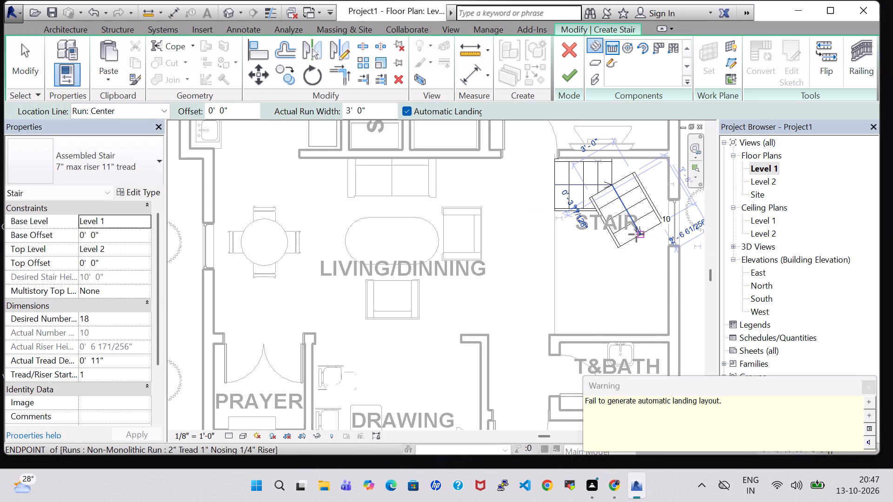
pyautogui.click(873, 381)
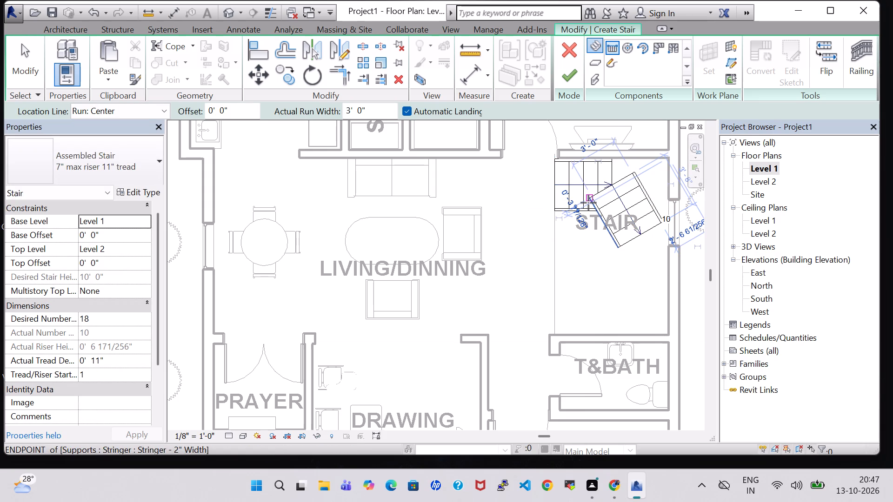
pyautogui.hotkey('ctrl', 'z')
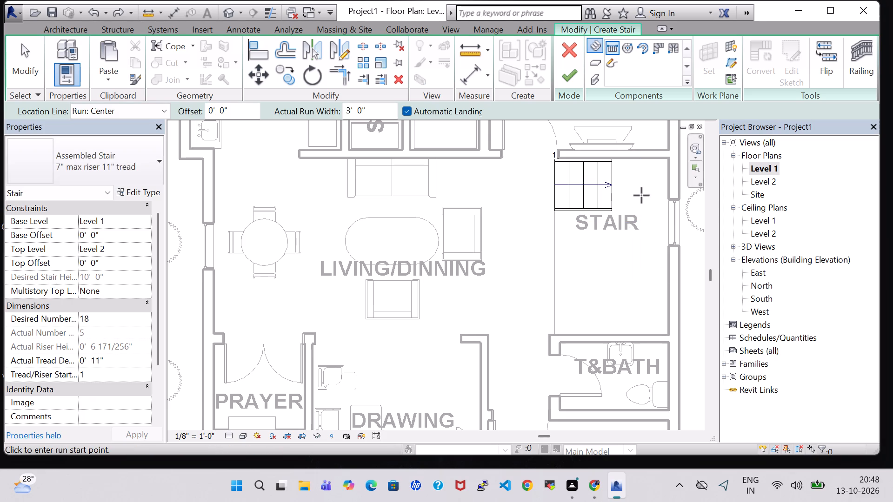
# Draw a second 3' 8" run westward along the stair room's south wall with an automatic landing, and finish the stair.
pyautogui.click(612, 307)
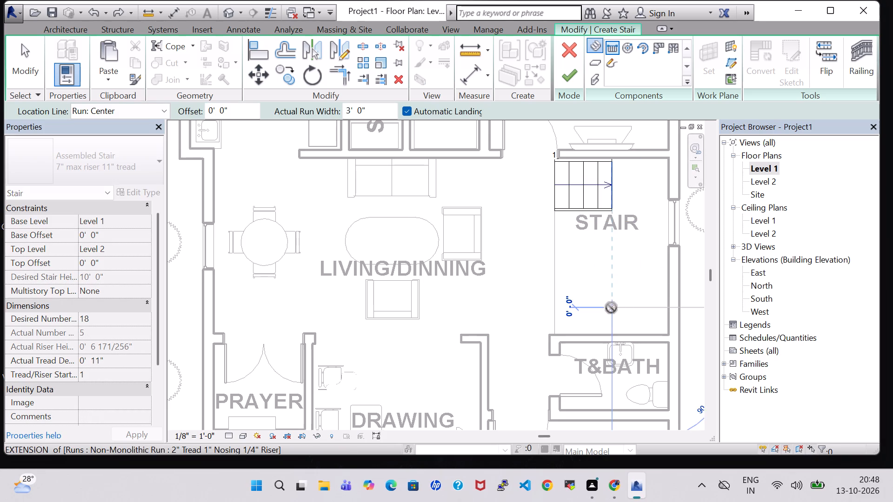
pyautogui.click(557, 311)
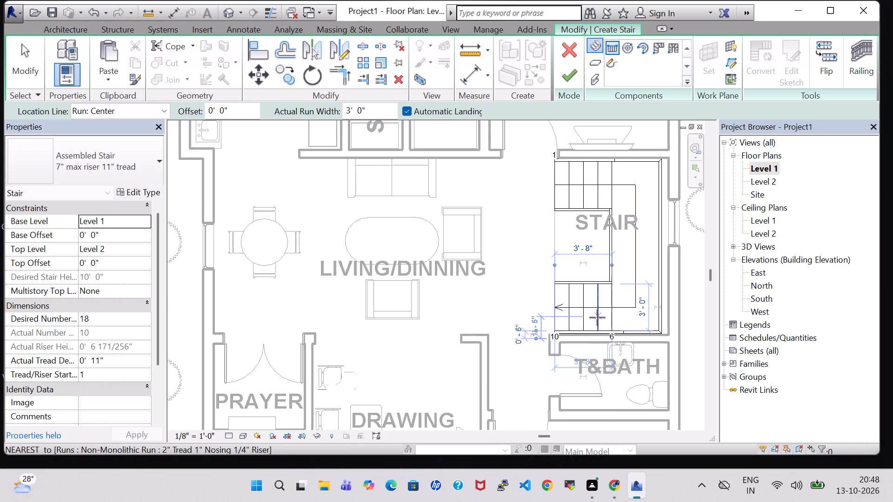
pyautogui.click(577, 74)
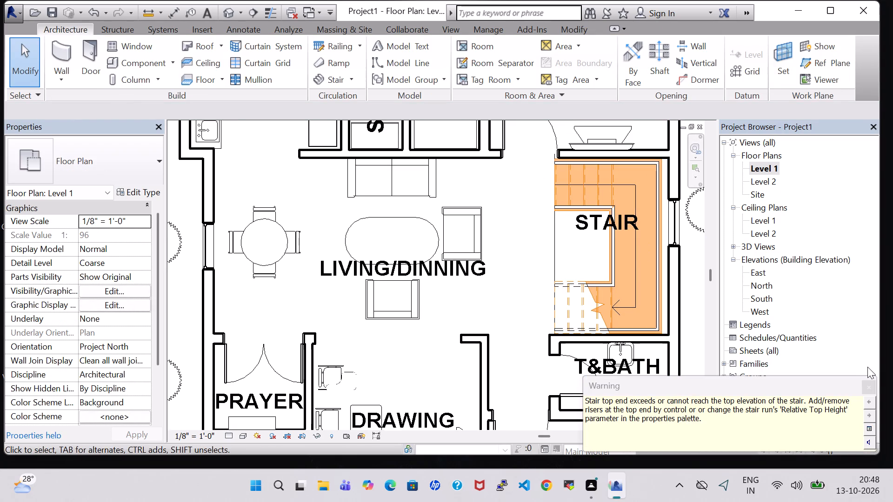
pyautogui.click(870, 381)
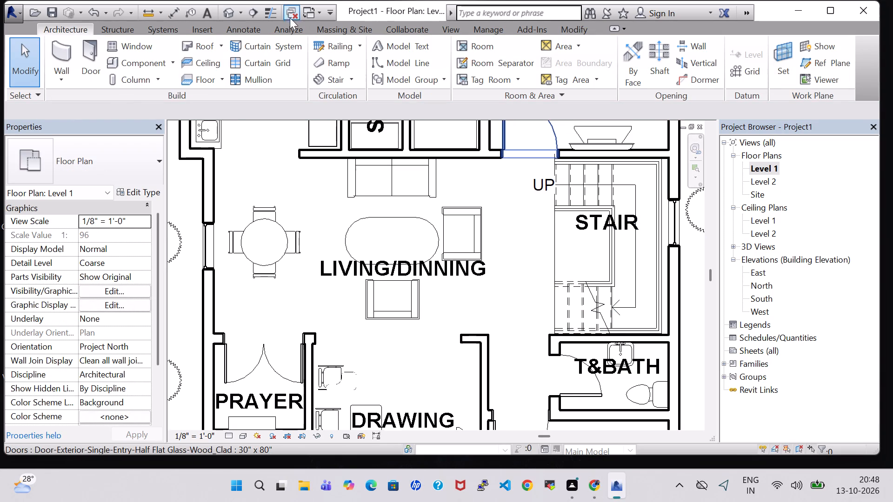
# In the 3D view, delete the stair's outer railing that runs along the walls.
pyautogui.click(231, 13)
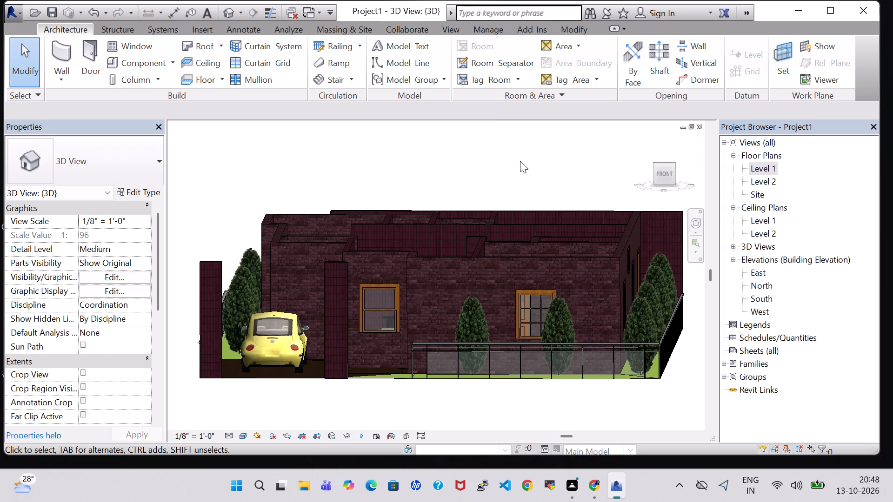
pyautogui.keyDown('shift'); pyautogui.moveTo(520, 161); pyautogui.dragTo(554, 280, button='middle'); pyautogui.keyUp('shift')
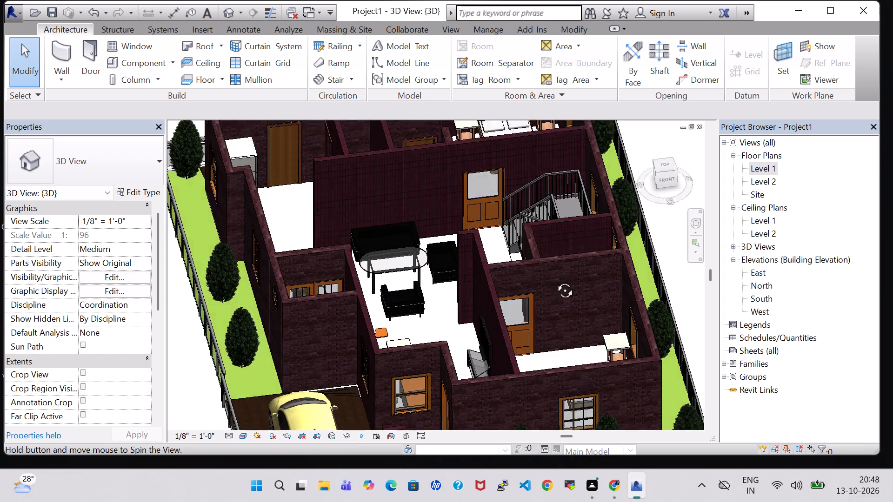
pyautogui.keyDown('shift'); pyautogui.moveTo(554, 280); pyautogui.dragTo(662, 236, button='middle'); pyautogui.keyUp('shift')
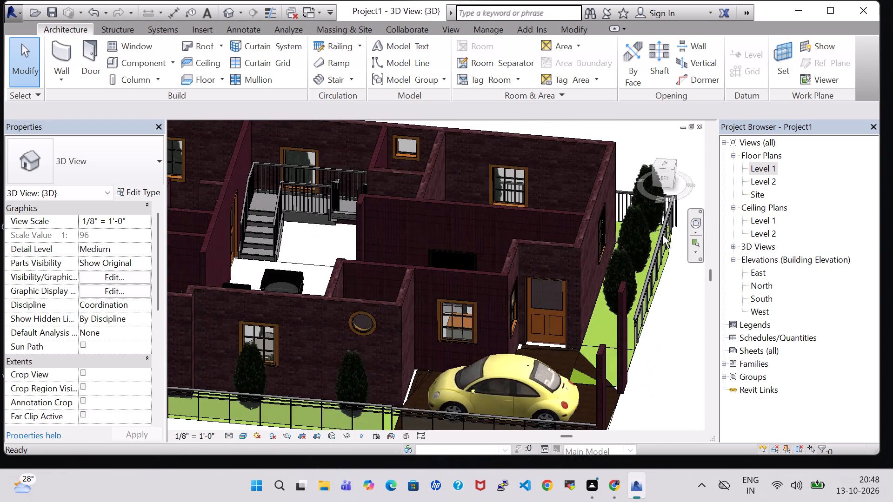
pyautogui.click(351, 170)
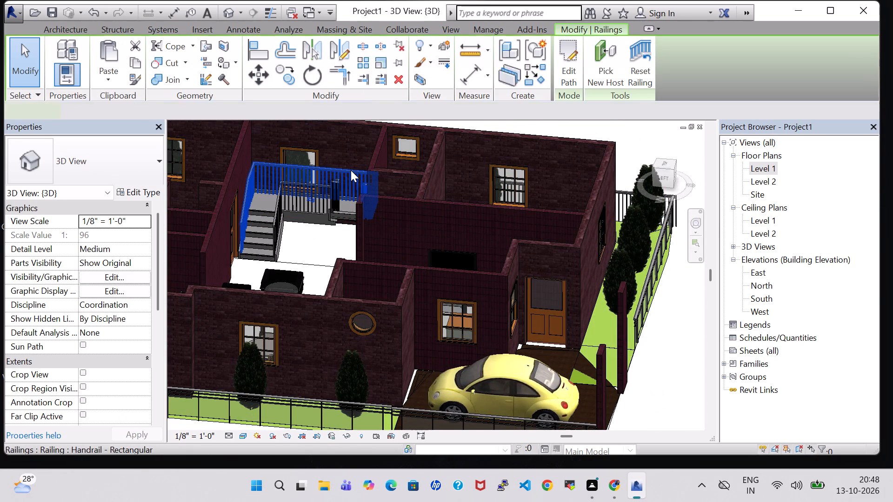
pyautogui.press('Delete')
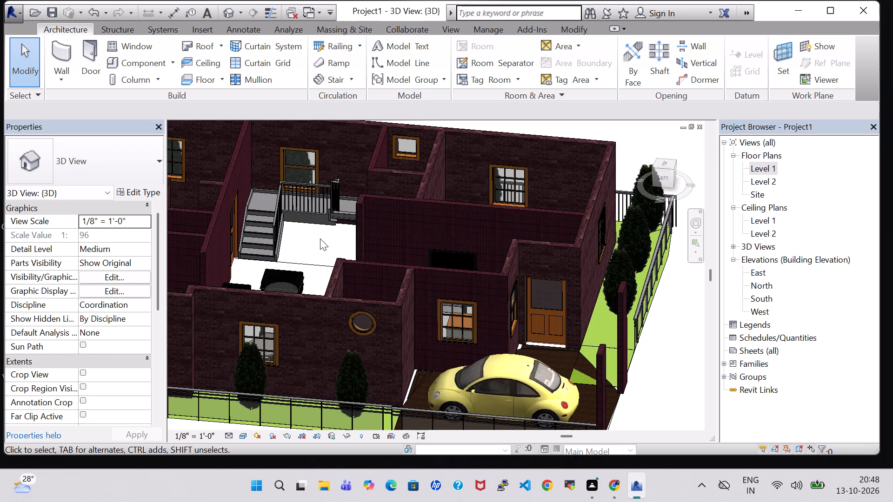
# Raise the 36" x 48" double-hung window above the stair landing to a sill height of 4' 9".
pyautogui.keyDown('shift'); pyautogui.moveTo(312, 238); pyautogui.dragTo(361, 250, button='middle'); pyautogui.keyUp('shift')
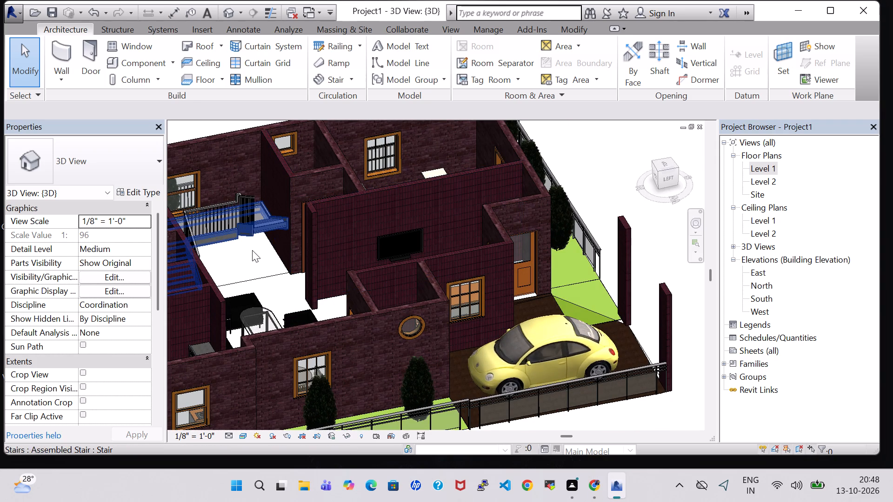
pyautogui.keyDown('shift'); pyautogui.moveTo(252, 250); pyautogui.dragTo(234, 272, button='middle'); pyautogui.keyUp('shift')
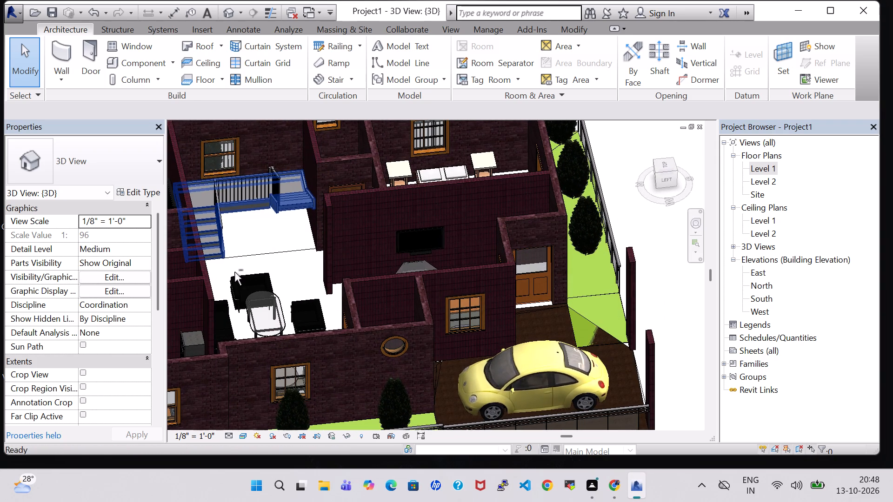
pyautogui.click(229, 151)
pyautogui.press('Up')
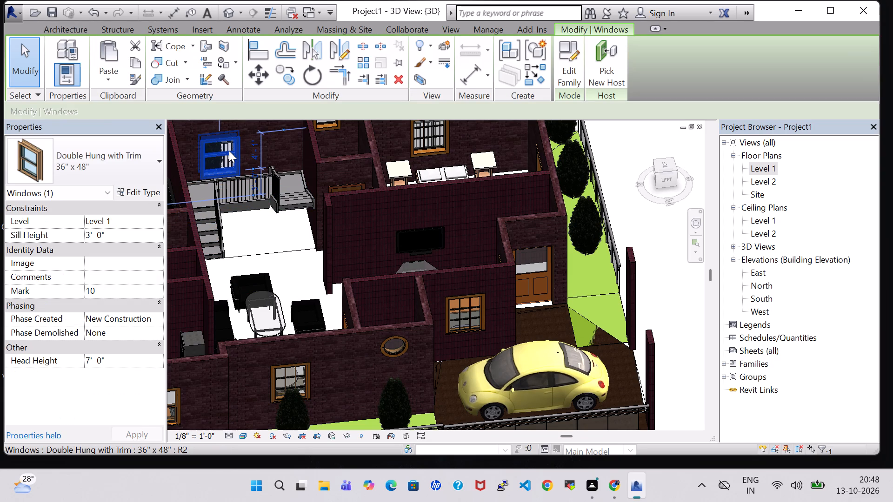
pyautogui.press('Up')
pyautogui.press('Up')
pyautogui.press('Up')
pyautogui.press('Up')
pyautogui.press('Up')
pyautogui.press('Up')
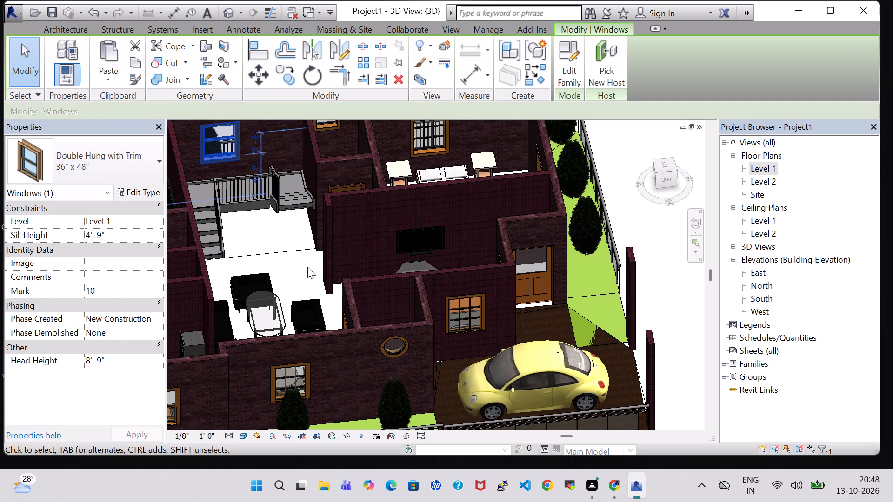
pyautogui.click(648, 300)
# Examine the whole house in 3D from several angles, including the stair and the raised window.
pyautogui.scroll(-1, 693, 297)
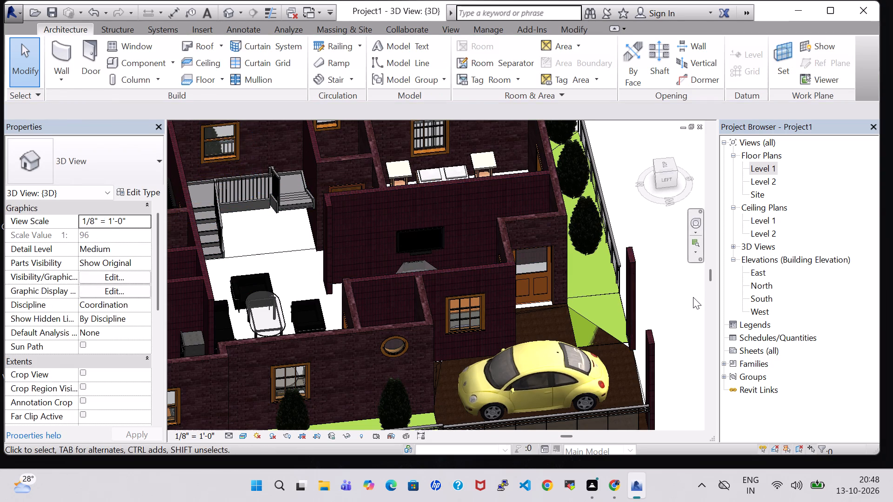
pyautogui.scroll(-1, 693, 297)
pyautogui.keyDown('shift'); pyautogui.moveTo(679, 296); pyautogui.dragTo(668, 262, button='middle'); pyautogui.keyUp('shift')
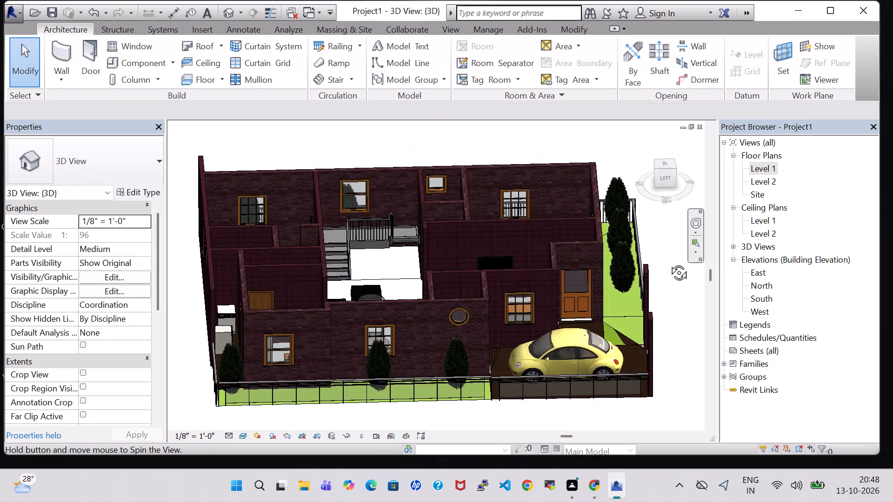
pyautogui.keyDown('shift'); pyautogui.moveTo(668, 262); pyautogui.dragTo(668, 244, button='middle'); pyautogui.keyUp('shift')
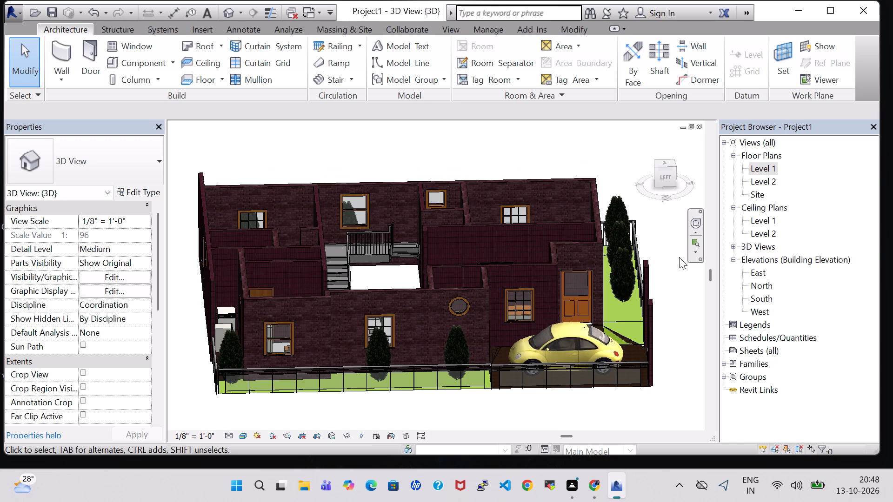
pyautogui.keyDown('shift'); pyautogui.moveTo(678, 279); pyautogui.dragTo(697, 297, button='middle'); pyautogui.keyUp('shift')
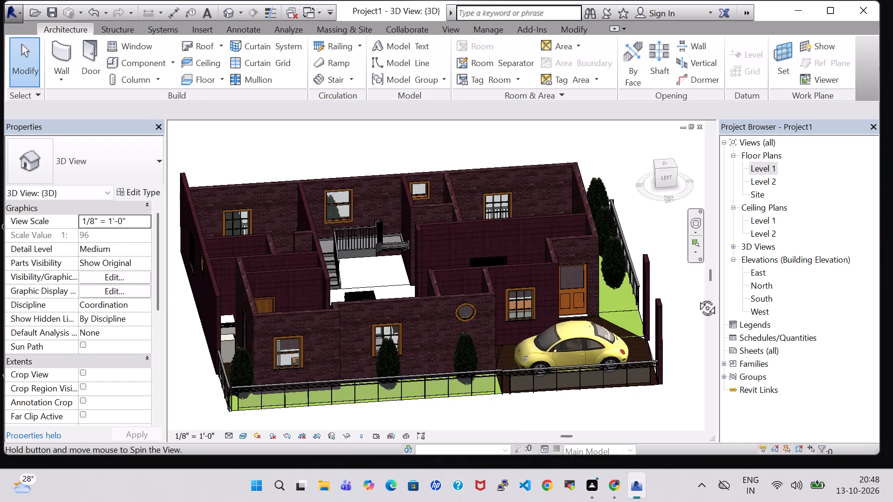
pyautogui.keyDown('shift'); pyautogui.moveTo(697, 297); pyautogui.dragTo(668, 301, button='middle'); pyautogui.keyUp('shift')
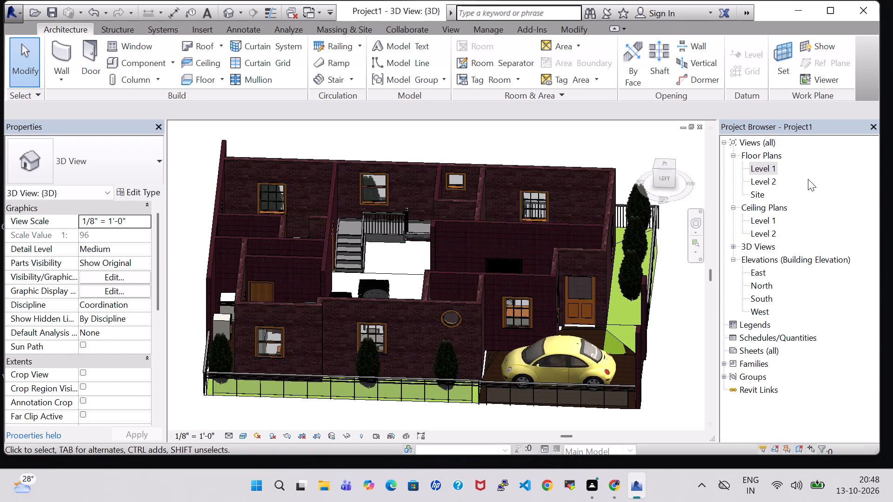
# In the Level 1 floor plan, nudge the KITCHEN room tag slightly right and down, clear of the counter fixtures.
pyautogui.doubleClick(766, 165)
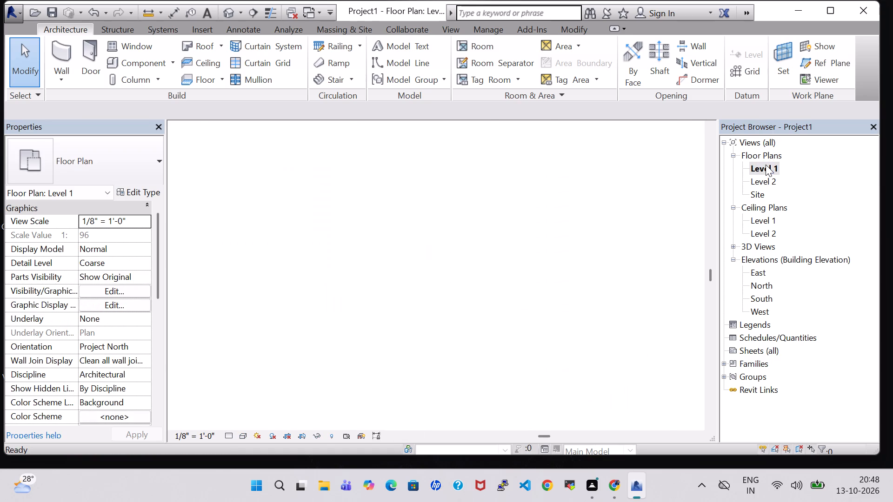
pyautogui.scroll(-5, 583, 274)
pyautogui.moveTo(673, 300); pyautogui.dragTo(611, 295, button='middle')
pyautogui.scroll(-3, 611, 292)
pyautogui.moveTo(620, 273); pyautogui.dragTo(598, 266, button='middle')
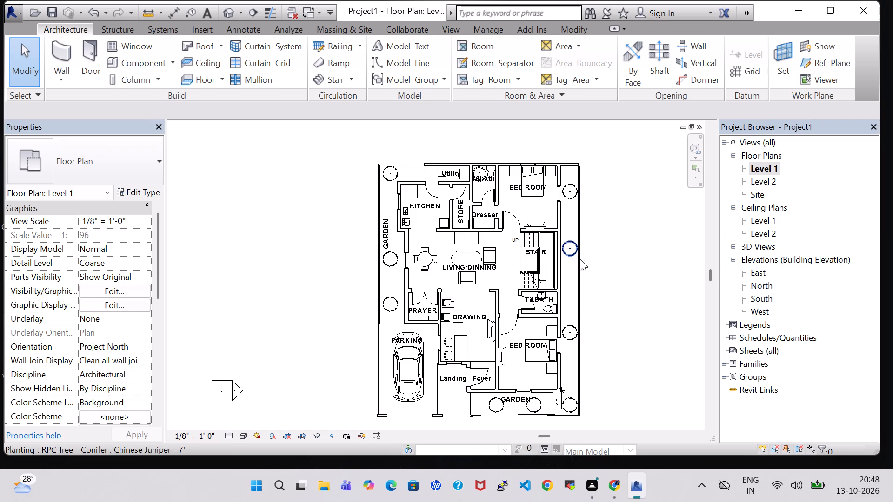
pyautogui.click(603, 264)
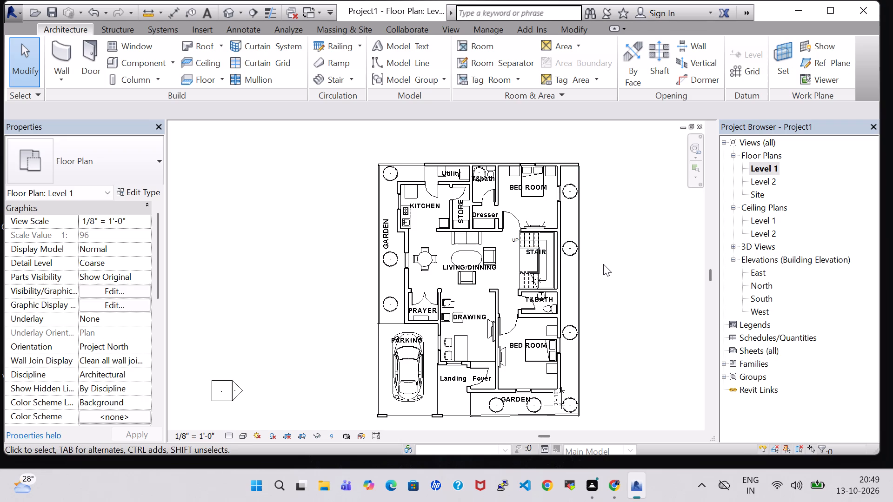
pyautogui.scroll(2, 573, 269)
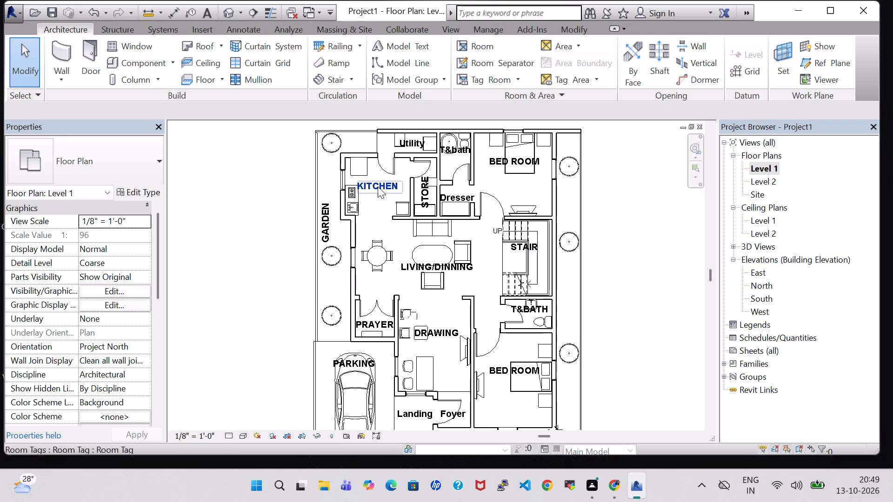
pyautogui.click(378, 186)
pyautogui.press('Right')
pyautogui.press('Right')
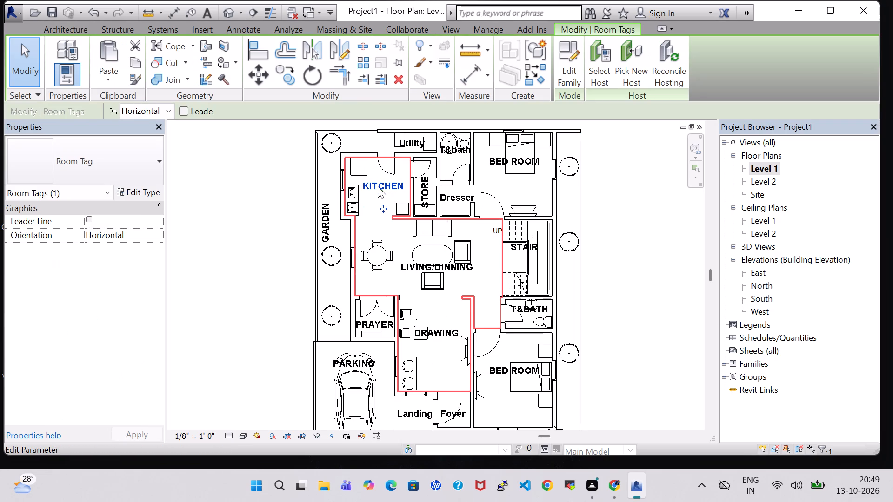
pyautogui.press('Down')
pyautogui.click(609, 198)
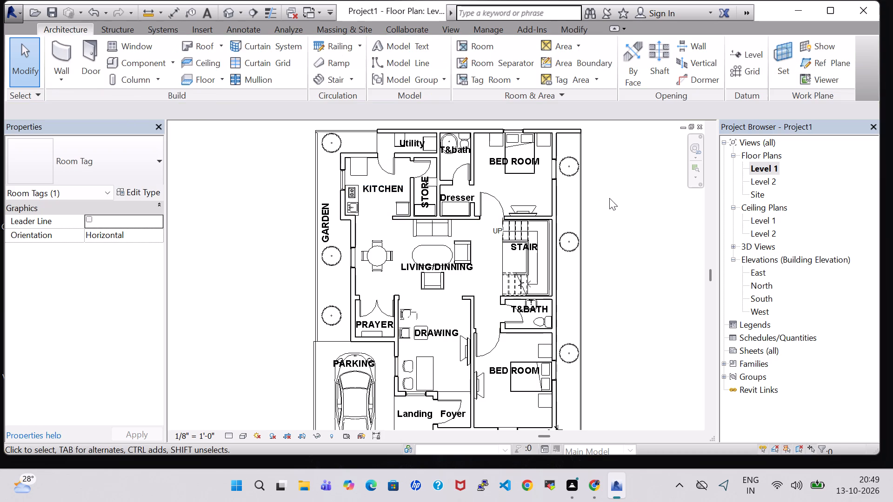
# Nudge the Dresser room tag slightly up, away from the furniture below it.
pyautogui.click(455, 194)
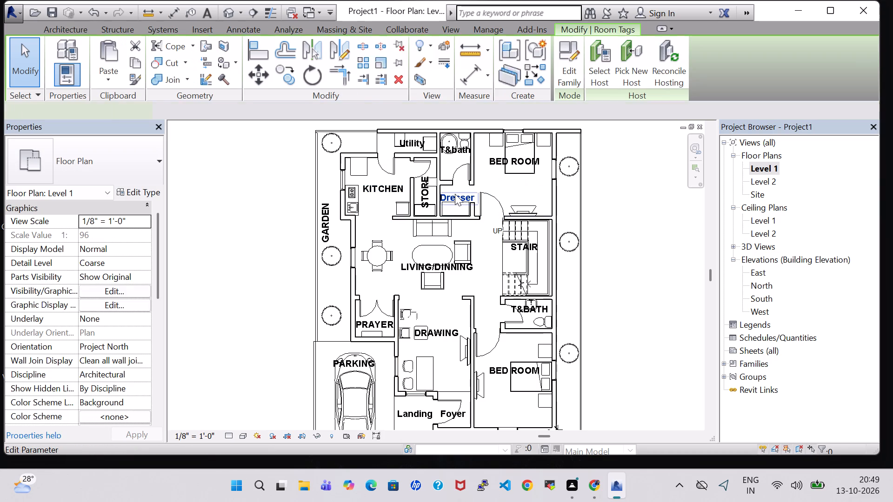
pyautogui.press('Up')
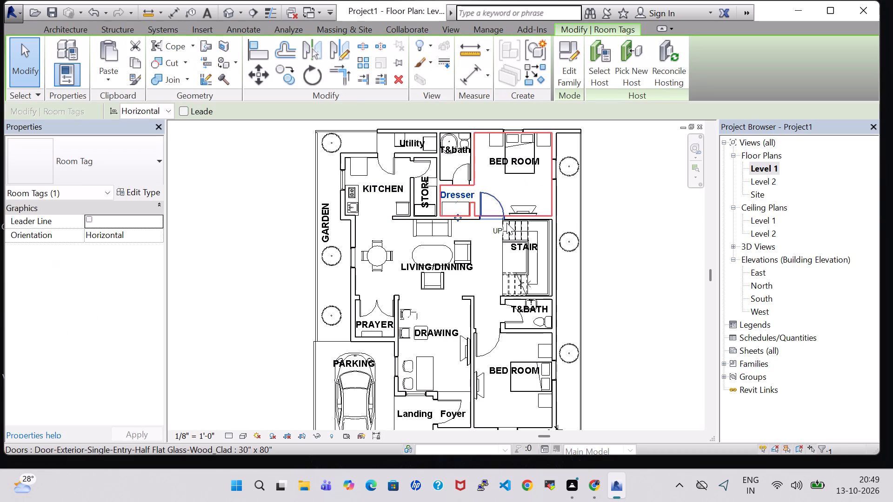
pyautogui.click(652, 225)
# Nudge the north bedroom's BED ROOM tag down into the clear space between the bed and the TV.
pyautogui.click(500, 164)
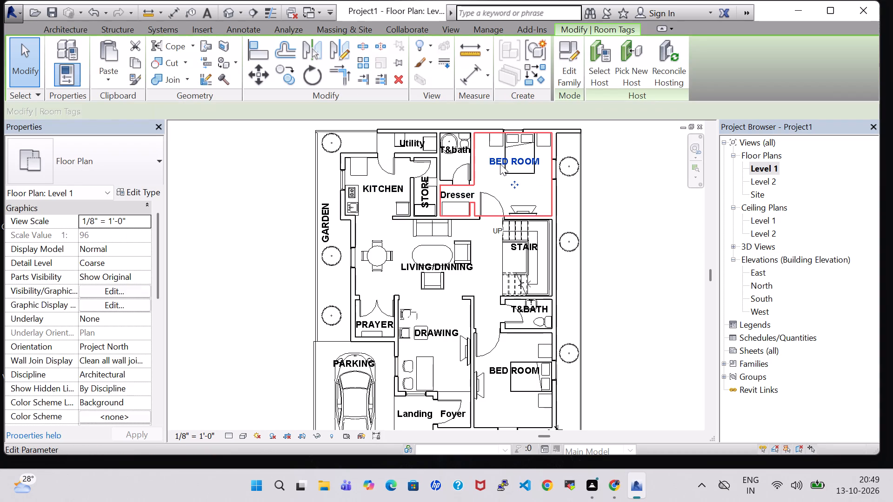
pyautogui.press('Down')
pyautogui.press('Down')
pyautogui.press('Down')
pyautogui.press('Down')
pyautogui.press('Down')
pyautogui.press('Down')
pyautogui.press('Down')
pyautogui.press('Down')
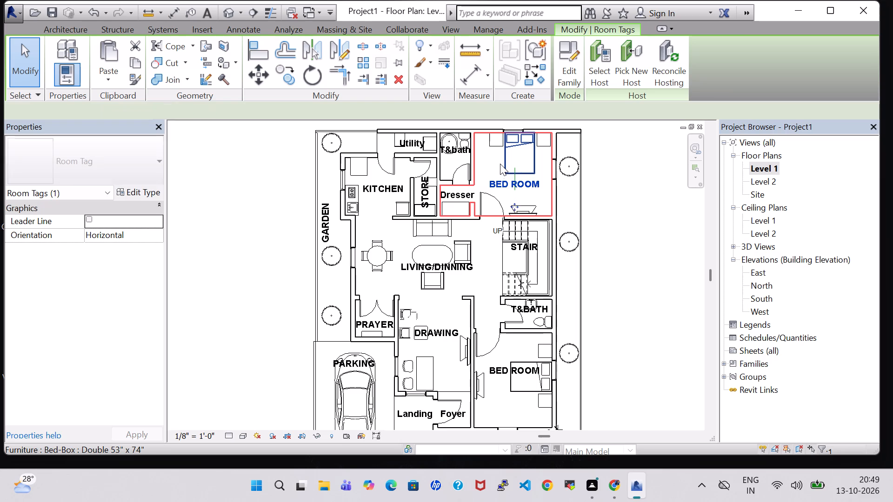
pyautogui.press('Down')
pyautogui.press('Down')
pyautogui.press('Up')
pyautogui.press('Up')
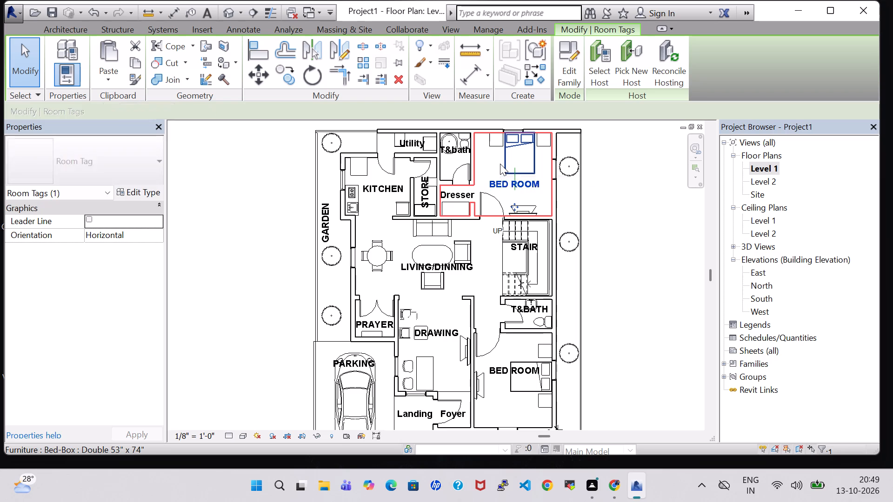
pyautogui.click(660, 217)
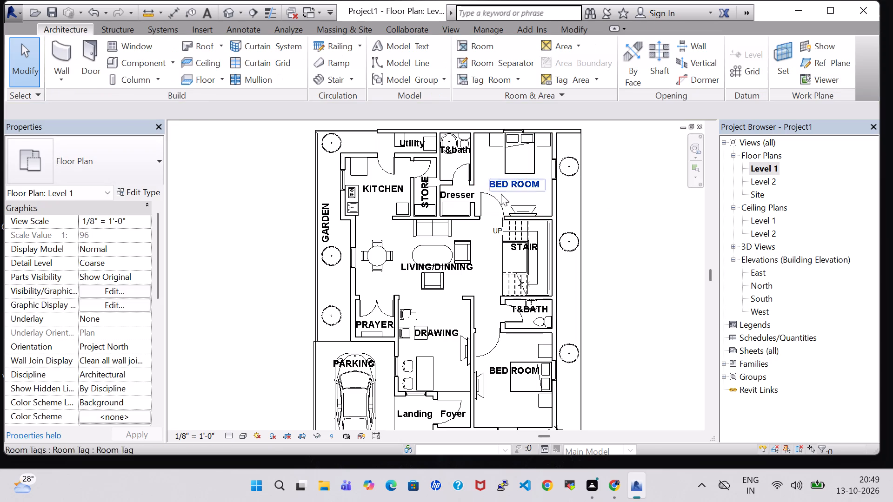
# Nudge the T&bath tag beside the north bedroom down, clear of the bathroom fixtures.
pyautogui.click(459, 155)
pyautogui.press('Down')
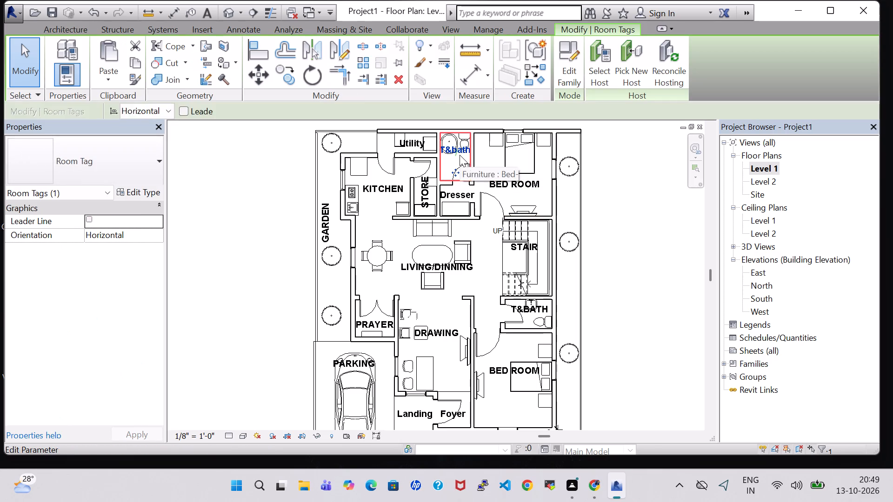
pyautogui.press('Down')
pyautogui.press('Down')
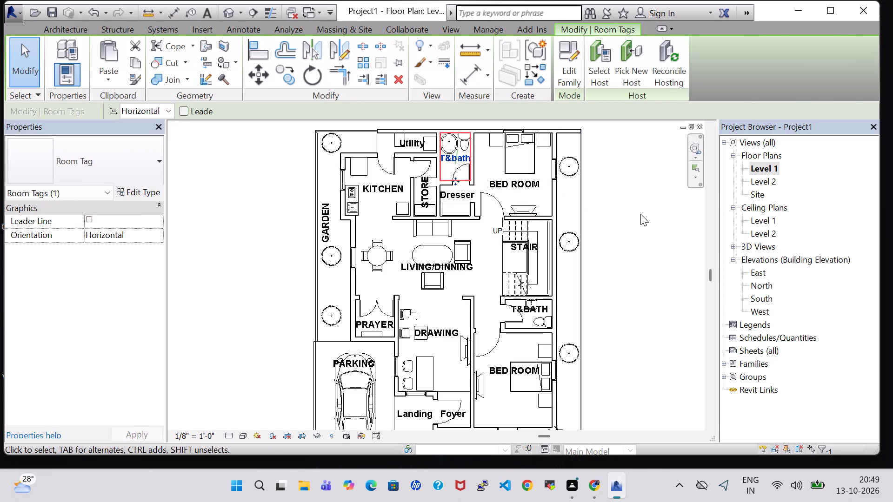
pyautogui.click(640, 214)
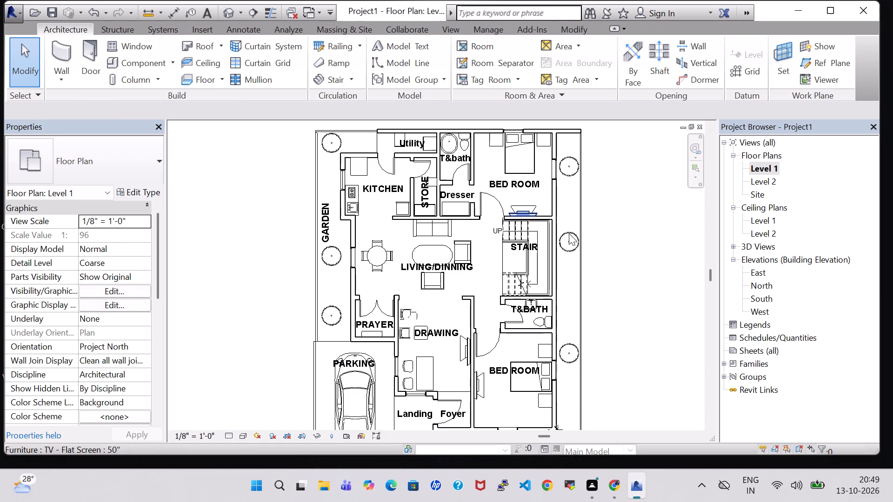
# Nudge the DRAWING room tag down and slightly left into the open space between the furniture.
pyautogui.scroll(-1, 596, 243)
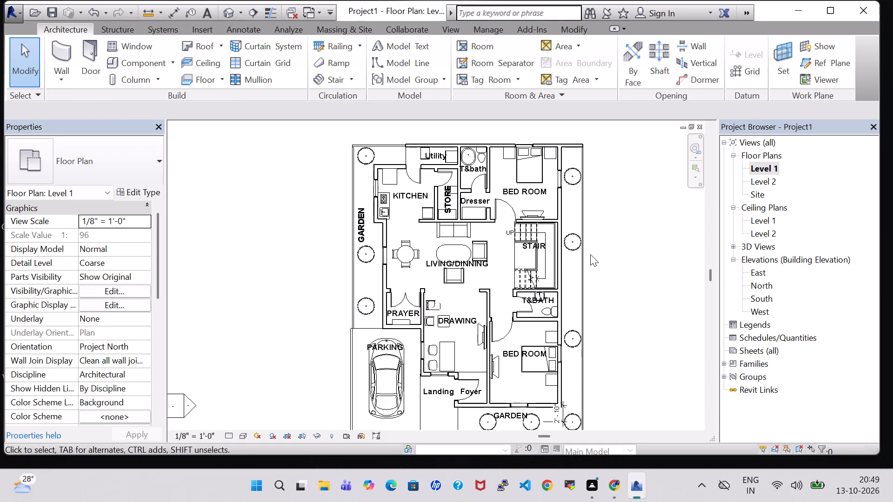
pyautogui.click(469, 317)
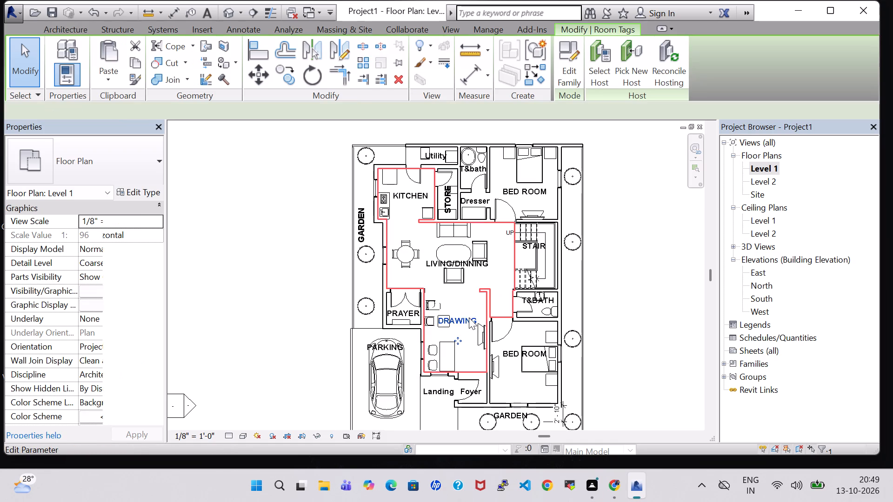
pyautogui.press('Down')
pyautogui.press('Down')
pyautogui.press('Down')
pyautogui.press('Down')
pyautogui.press('Down')
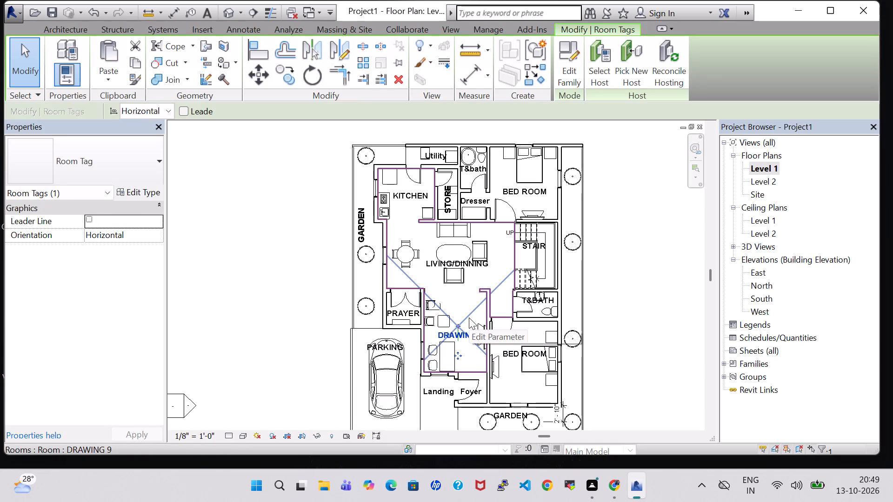
pyautogui.press('Up')
pyautogui.press('Left')
pyautogui.press('Down')
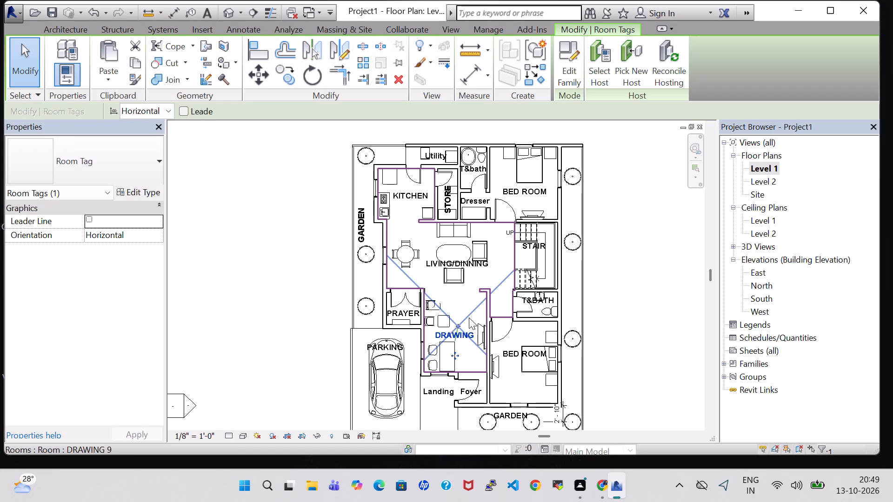
pyautogui.click(642, 332)
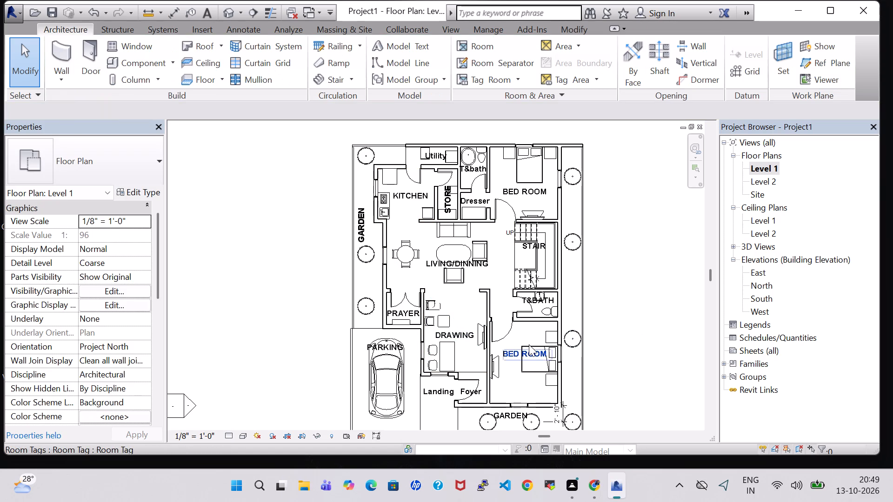
# Nudge the south bedroom's BED ROOM tag down and slightly left so it sits below the bed.
pyautogui.click(529, 351)
pyautogui.press('Down')
pyautogui.press('Down')
pyautogui.press('Down')
pyautogui.press('Down')
pyautogui.press('Down')
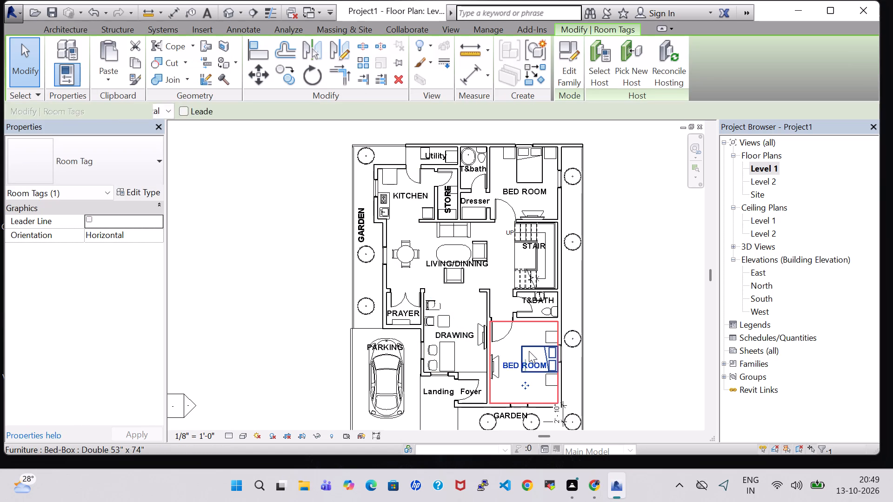
pyautogui.press('Down')
pyautogui.press('Down')
pyautogui.press('Down')
pyautogui.press('Down')
pyautogui.press('Down')
pyautogui.press('Down')
pyautogui.press('Down')
pyautogui.press('Down')
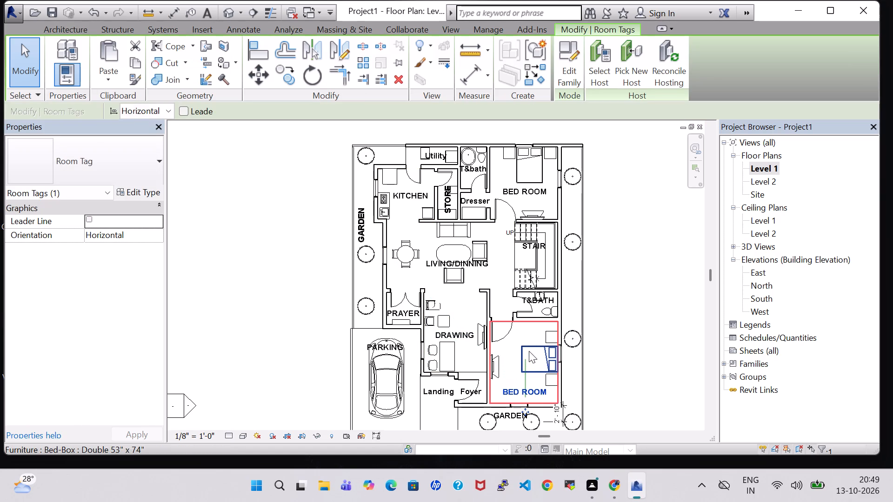
pyautogui.press('Left')
pyautogui.press('Up')
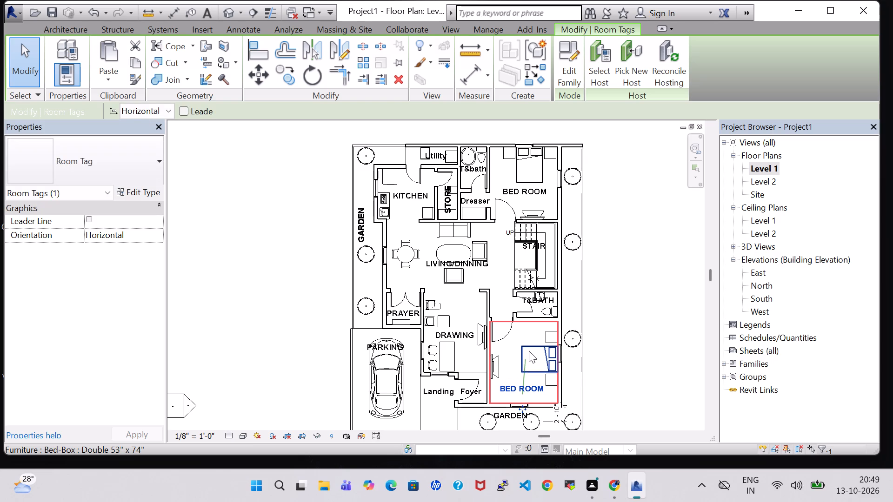
pyautogui.click(654, 361)
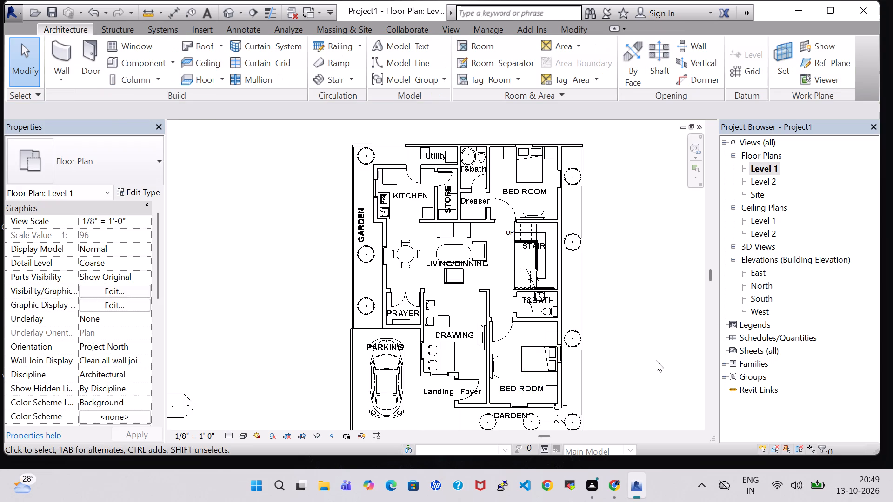
# Place a new room with a vertical tag in the planted strip along the house's east side, beside the stair.
pyautogui.scroll(-1, 650, 349)
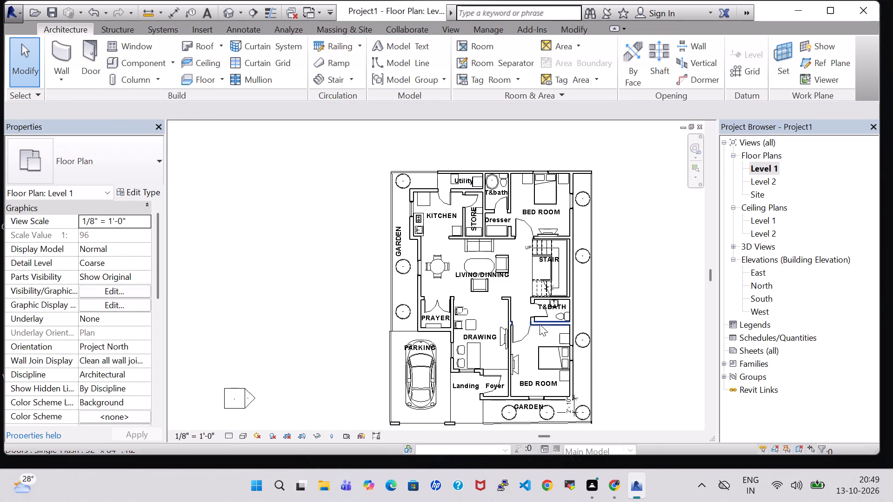
pyautogui.click(128, 28)
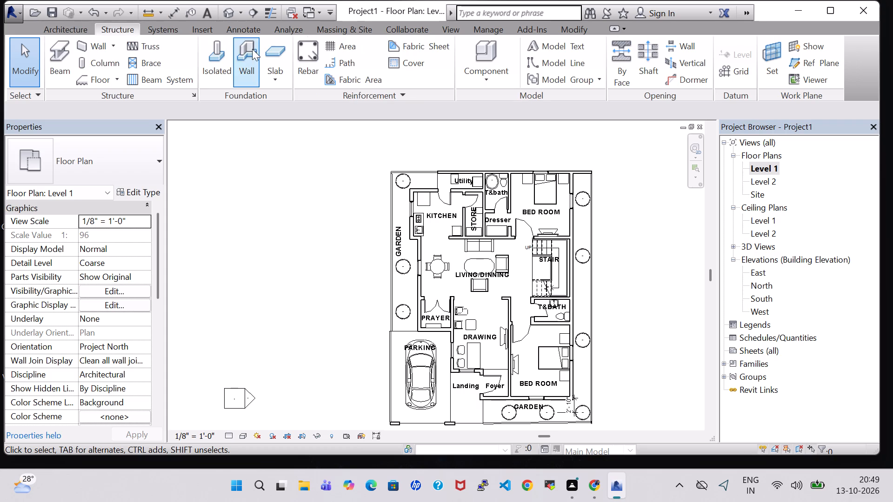
pyautogui.click(70, 32)
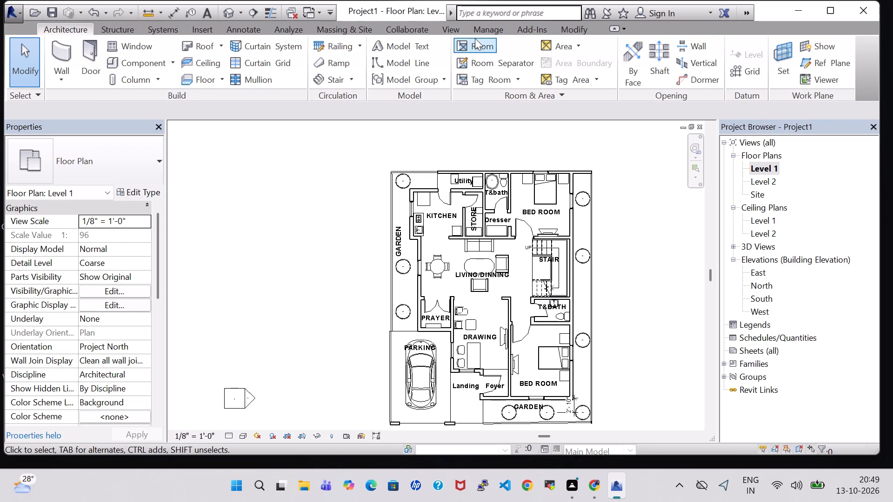
pyautogui.click(475, 40)
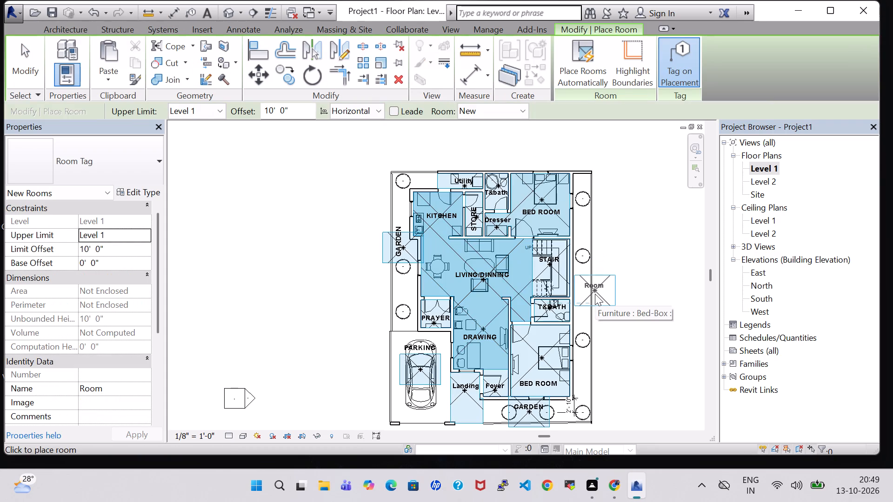
pyautogui.press('space')
pyautogui.click(585, 293)
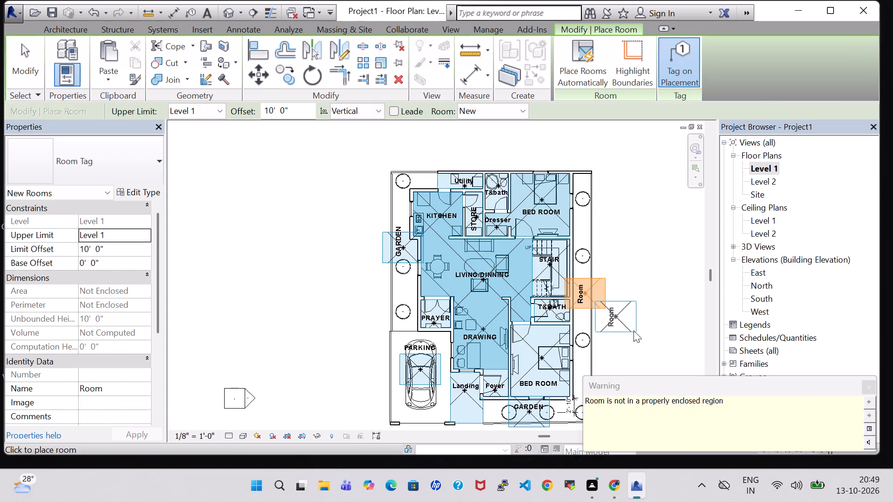
pyautogui.click(867, 383)
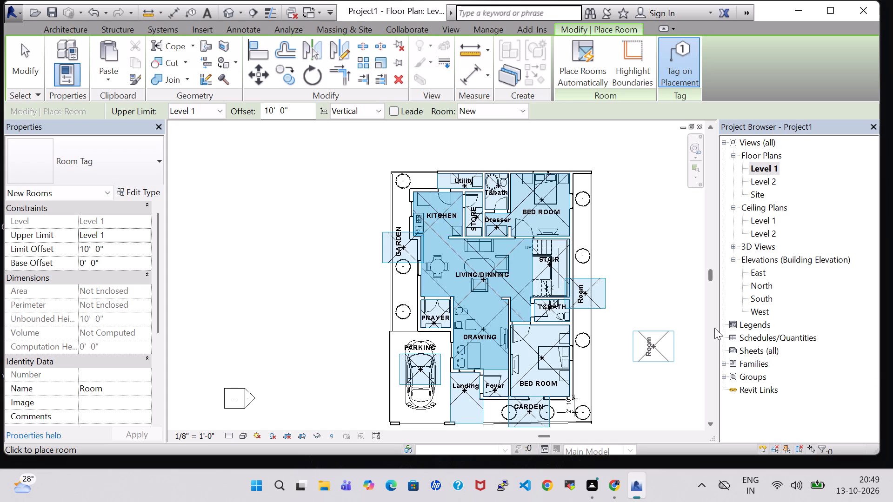
# Rename the new vertical room tag in the east planted strip beside the stair as GAEDEN.
pyautogui.press('Escape')
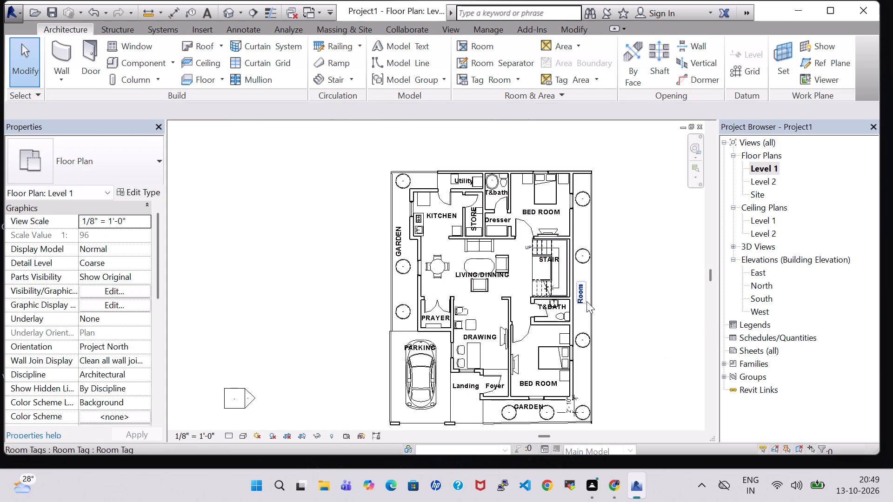
pyautogui.doubleClick(581, 295)
pyautogui.press('BackSpace')
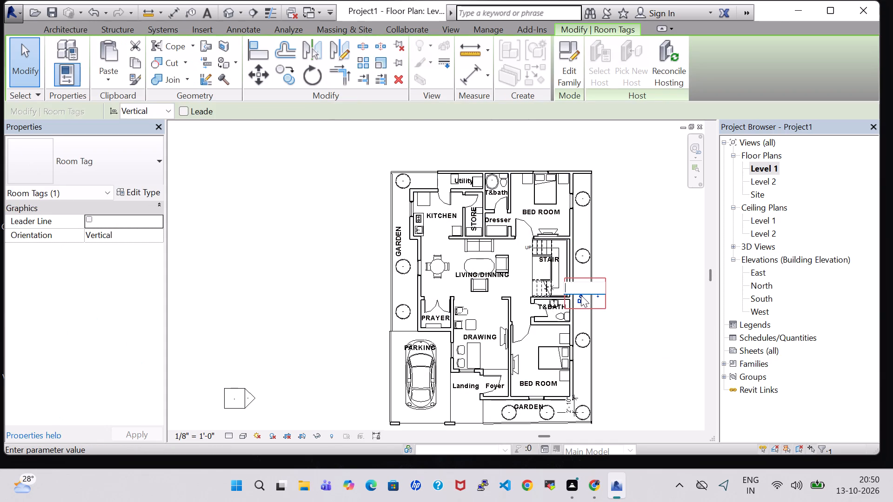
pyautogui.write('GAEDEN')
pyautogui.press('Return')
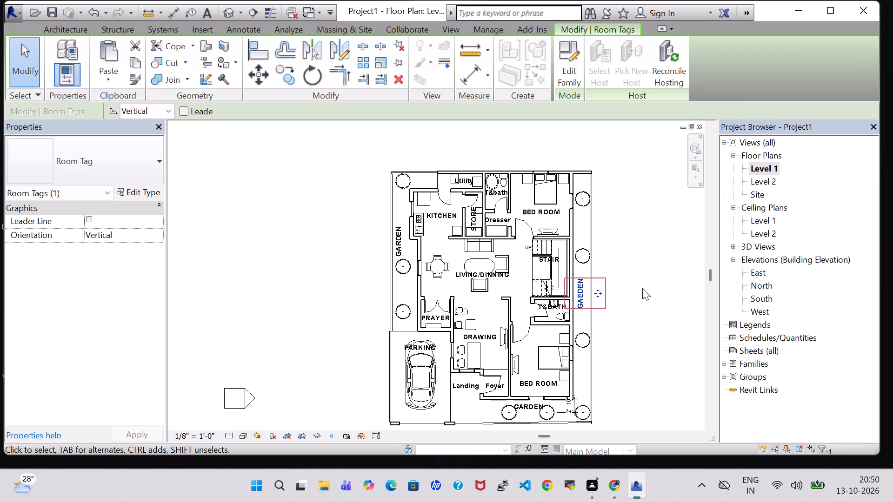
pyautogui.click(642, 288)
# Examine the house in the default 3D view from the front, including parking and gardens, and return to the Level 1 plan.
pyautogui.scroll(-1, 642, 288)
pyautogui.moveTo(642, 288); pyautogui.dragTo(640, 282, button='middle')
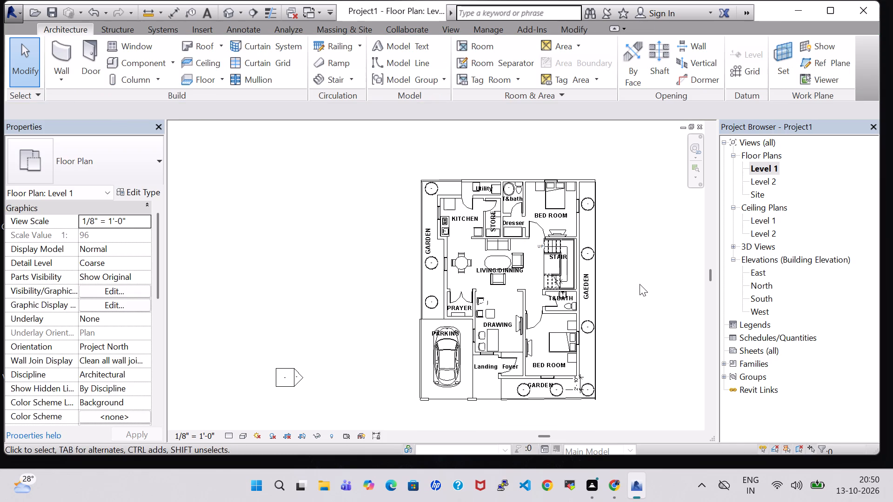
pyautogui.click(225, 12)
pyautogui.keyDown('shift'); pyautogui.moveTo(664, 350); pyautogui.dragTo(490, 347, button='middle'); pyautogui.keyUp('shift')
pyautogui.moveTo(595, 352); pyautogui.dragTo(609, 219, button='middle')
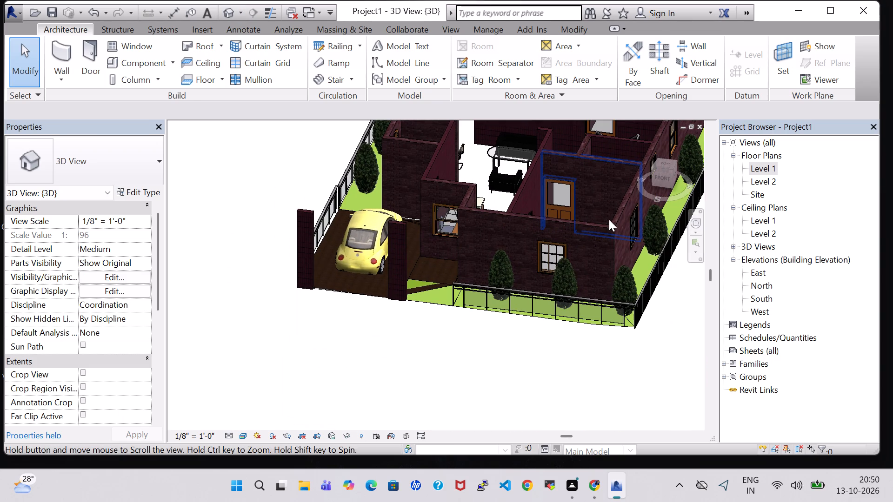
pyautogui.keyDown('shift'); pyautogui.moveTo(419, 363); pyautogui.dragTo(449, 363, button='middle'); pyautogui.keyUp('shift')
pyautogui.moveTo(609, 359); pyautogui.dragTo(512, 378, button='middle')
pyautogui.doubleClick(771, 167)
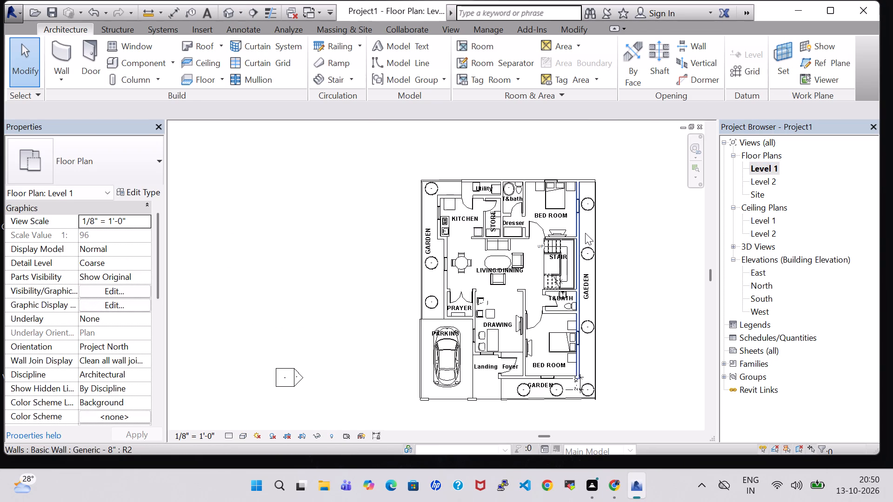
# Load the Chair-Breuer family from the Furniture Seating library, overwriting the existing version and its parameter values.
pyautogui.scroll(-1, 585, 233)
pyautogui.moveTo(610, 266); pyautogui.dragTo(564, 250, button='middle')
pyautogui.scroll(3, 570, 250)
pyautogui.moveTo(570, 250); pyautogui.dragTo(574, 216, button='middle')
pyautogui.click(123, 55)
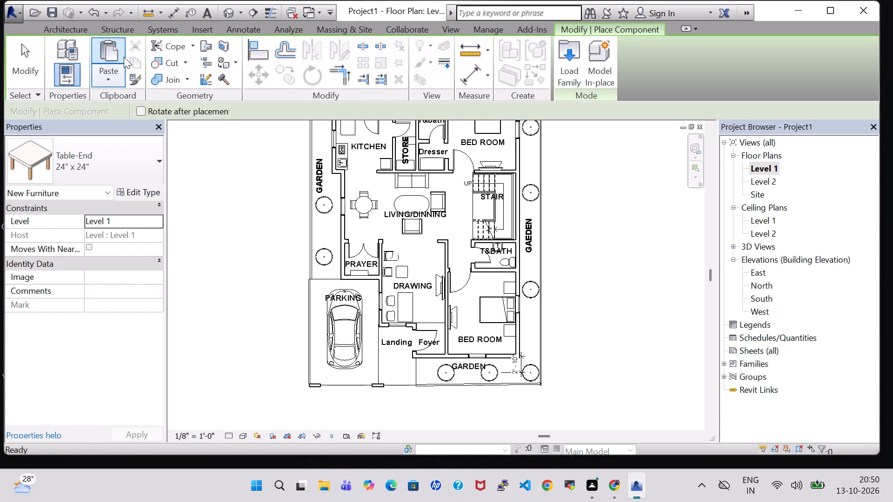
pyautogui.click(560, 64)
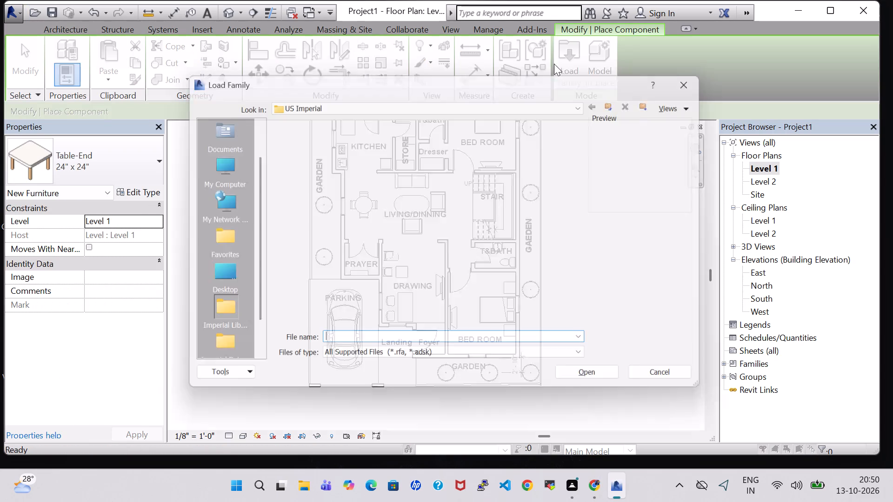
pyautogui.scroll(-1, 506, 140)
pyautogui.doubleClick(531, 194)
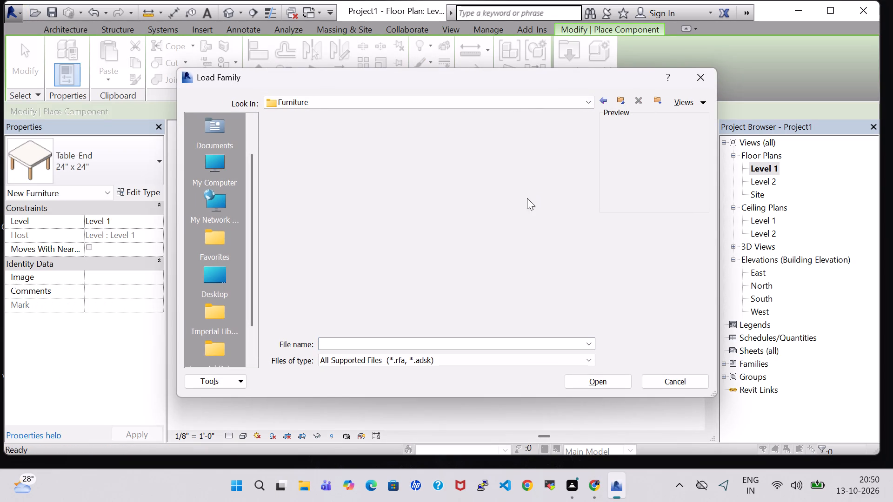
pyautogui.doubleClick(352, 139)
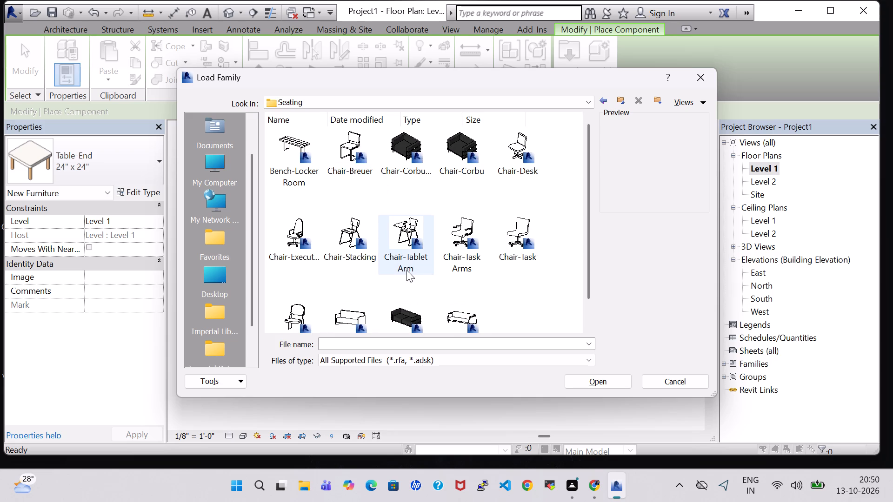
pyautogui.scroll(-1, 336, 259)
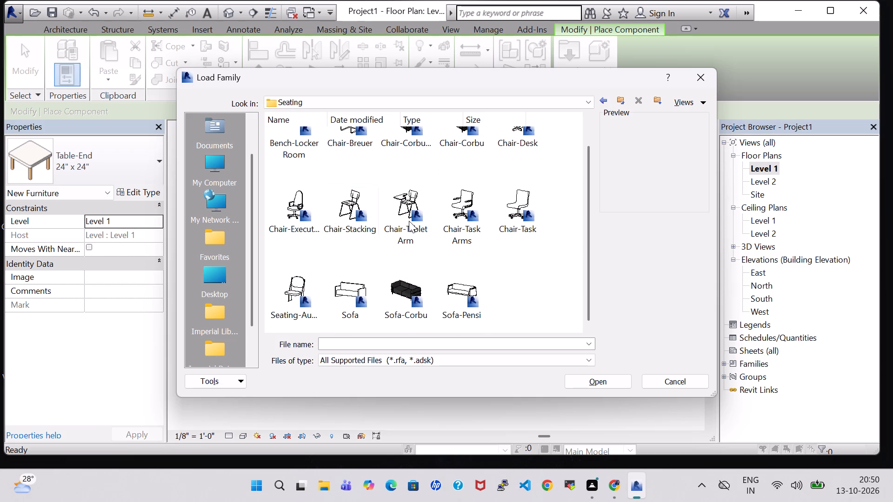
pyautogui.scroll(1, 458, 220)
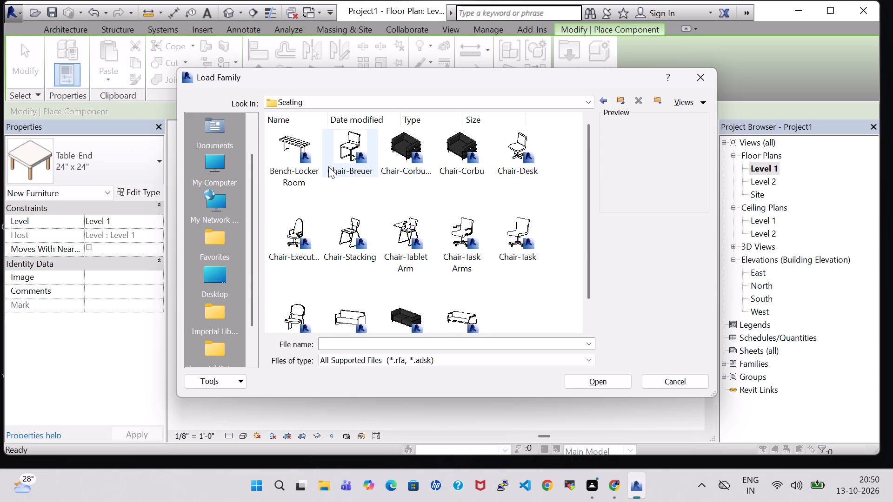
pyautogui.click(330, 165)
pyautogui.click(600, 380)
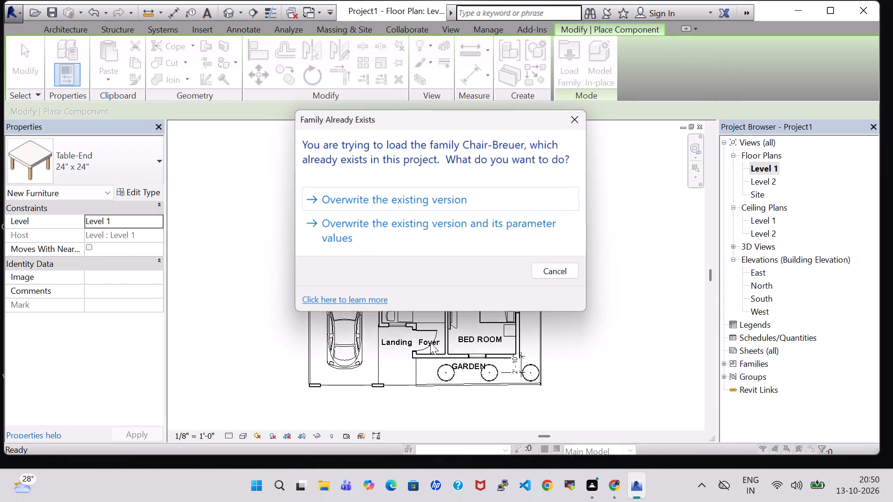
pyautogui.click(491, 220)
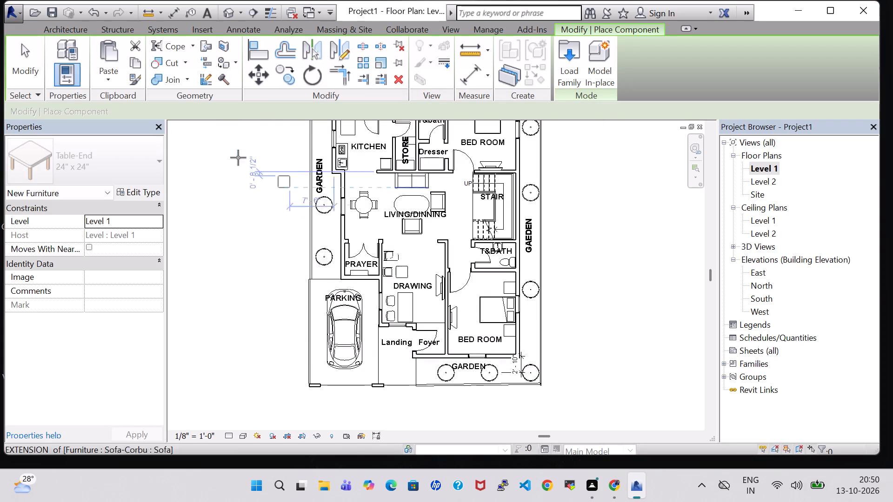
pyautogui.press('Escape')
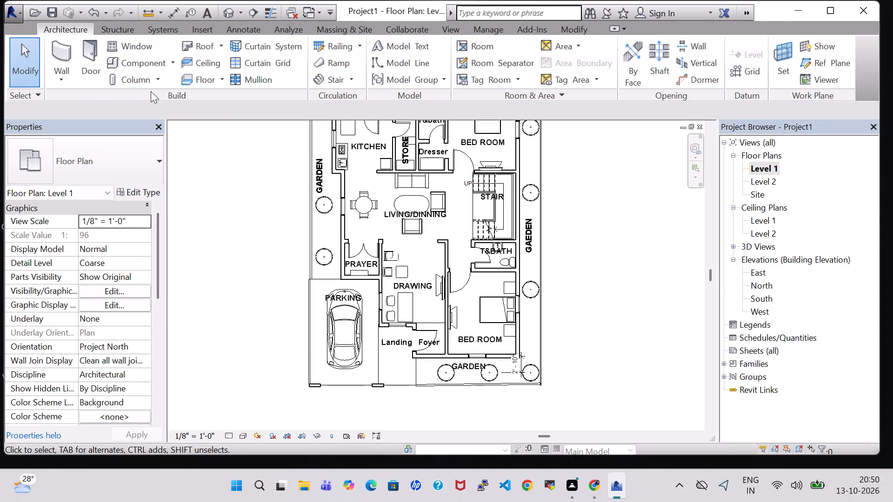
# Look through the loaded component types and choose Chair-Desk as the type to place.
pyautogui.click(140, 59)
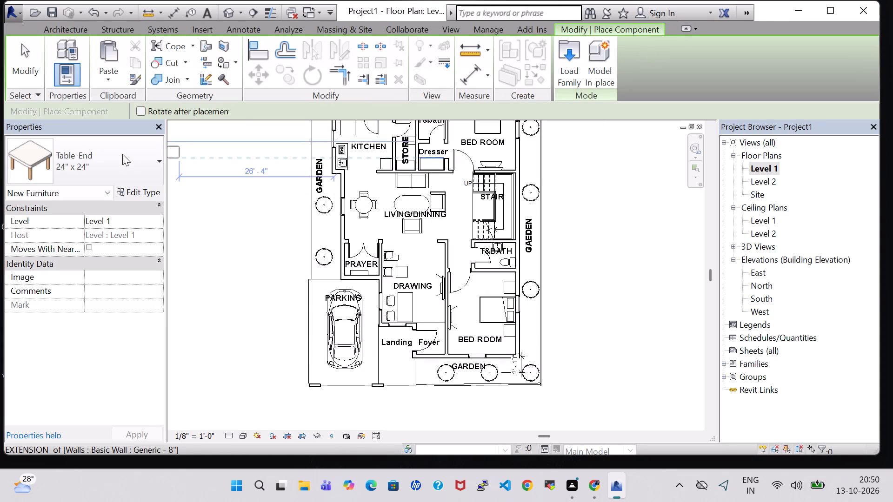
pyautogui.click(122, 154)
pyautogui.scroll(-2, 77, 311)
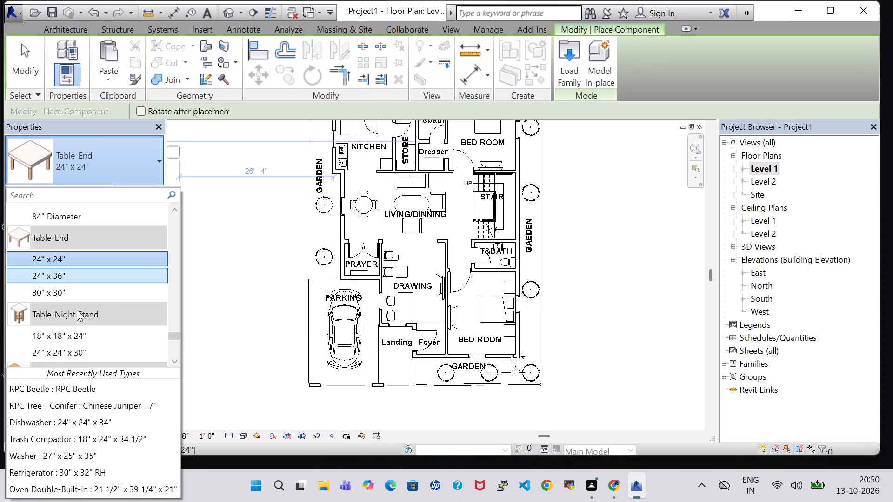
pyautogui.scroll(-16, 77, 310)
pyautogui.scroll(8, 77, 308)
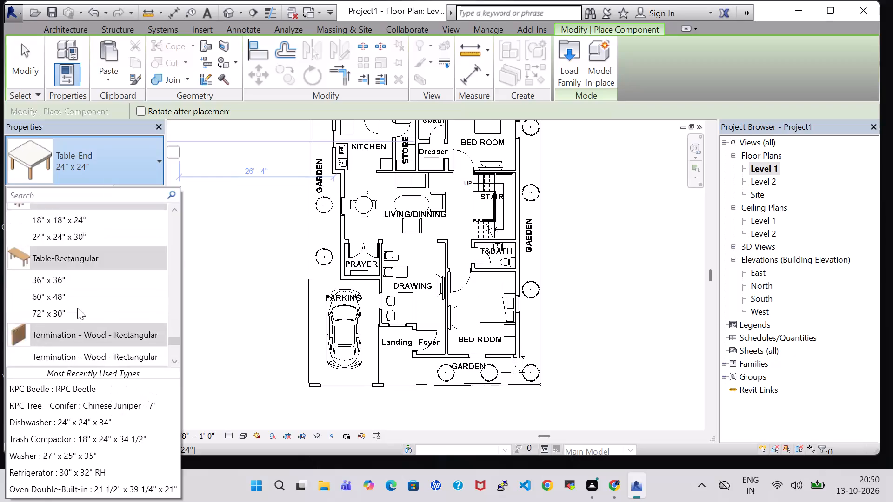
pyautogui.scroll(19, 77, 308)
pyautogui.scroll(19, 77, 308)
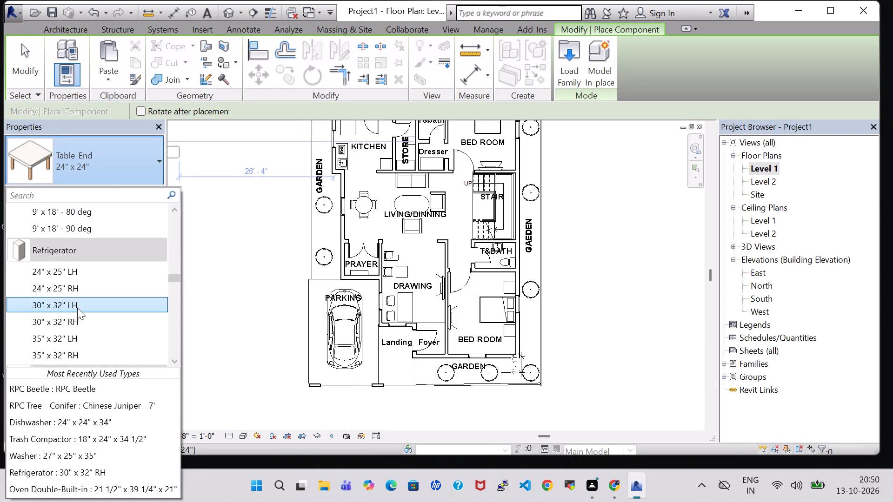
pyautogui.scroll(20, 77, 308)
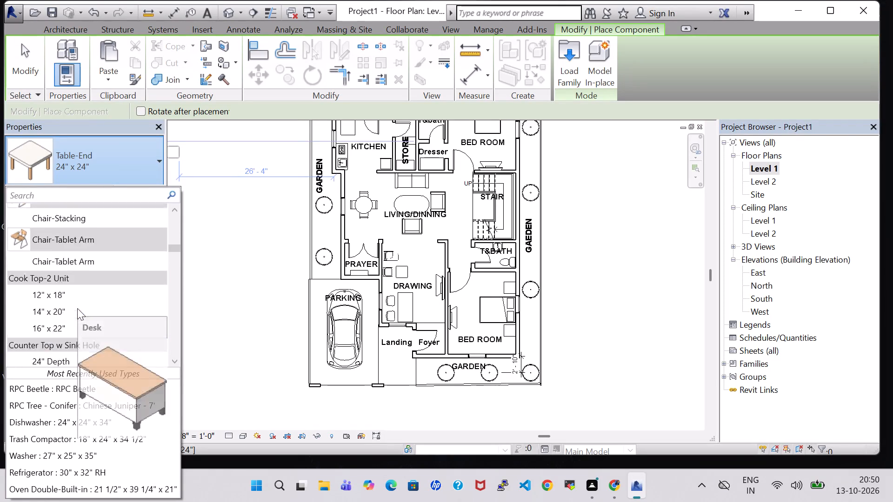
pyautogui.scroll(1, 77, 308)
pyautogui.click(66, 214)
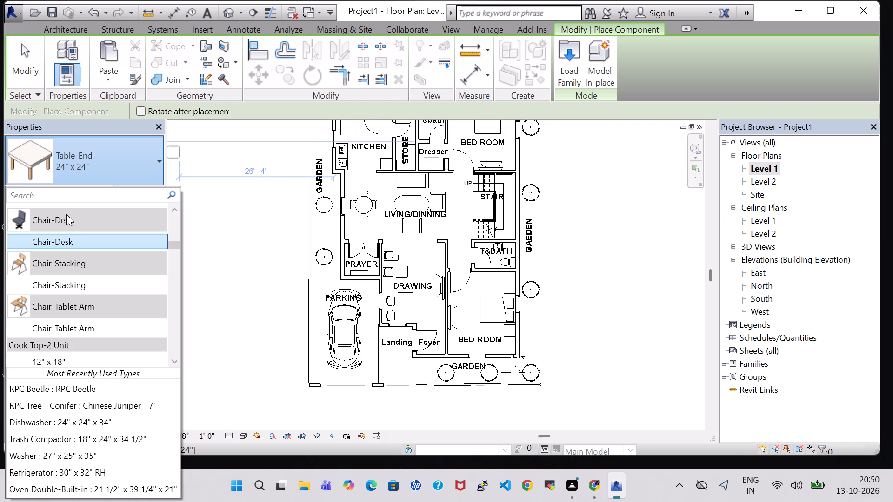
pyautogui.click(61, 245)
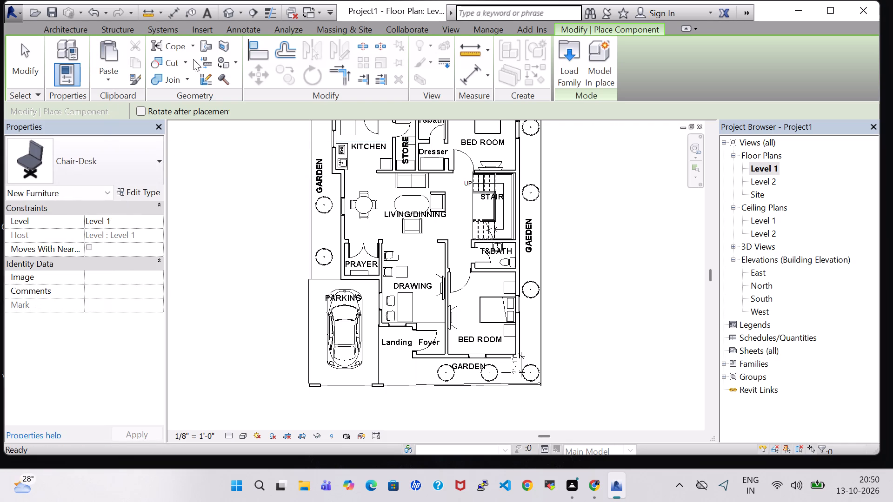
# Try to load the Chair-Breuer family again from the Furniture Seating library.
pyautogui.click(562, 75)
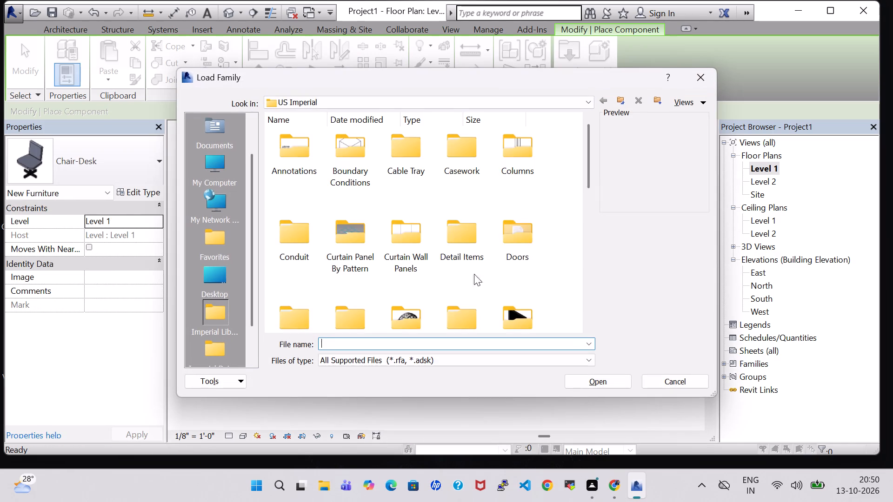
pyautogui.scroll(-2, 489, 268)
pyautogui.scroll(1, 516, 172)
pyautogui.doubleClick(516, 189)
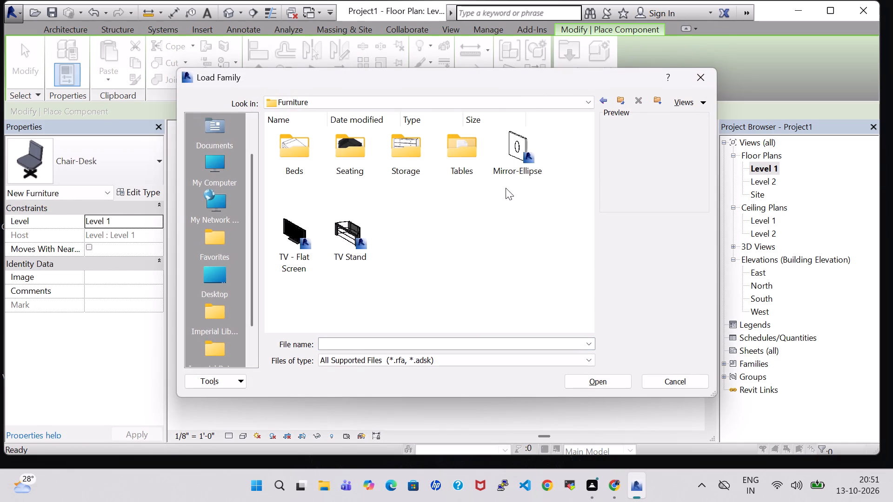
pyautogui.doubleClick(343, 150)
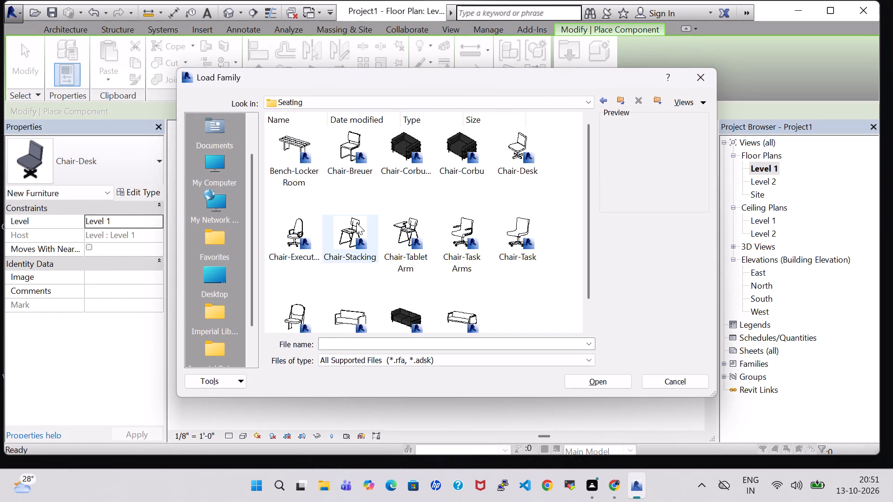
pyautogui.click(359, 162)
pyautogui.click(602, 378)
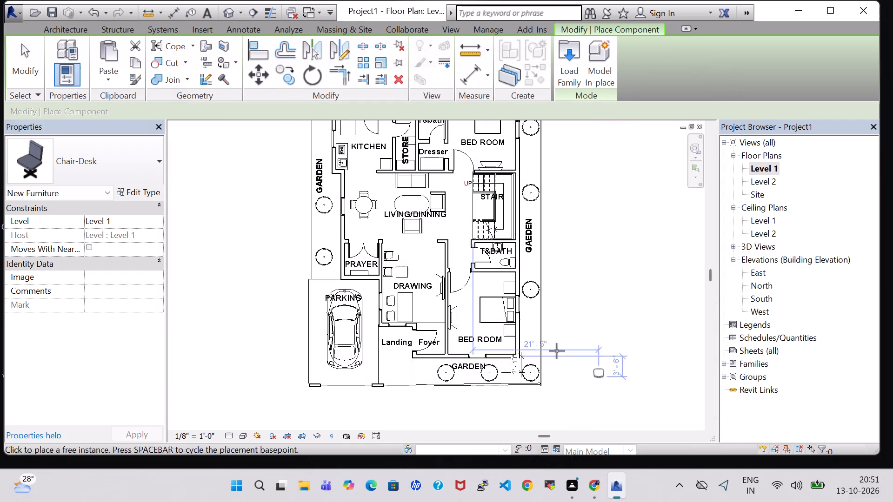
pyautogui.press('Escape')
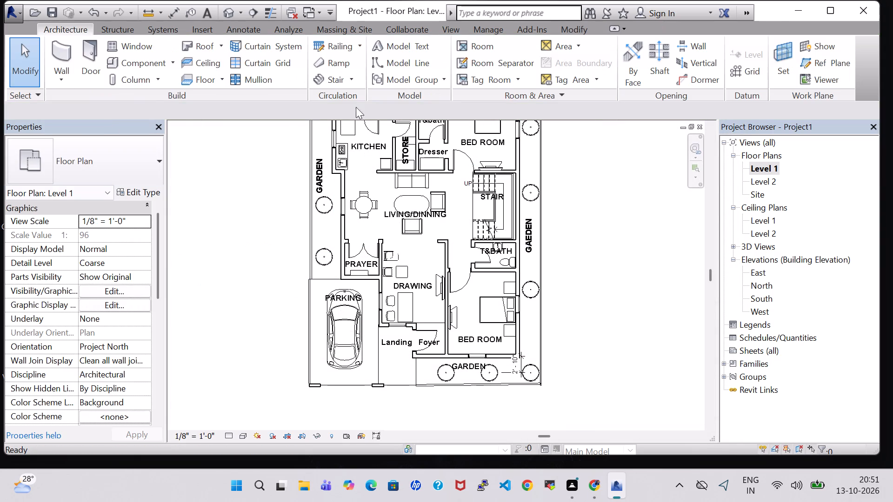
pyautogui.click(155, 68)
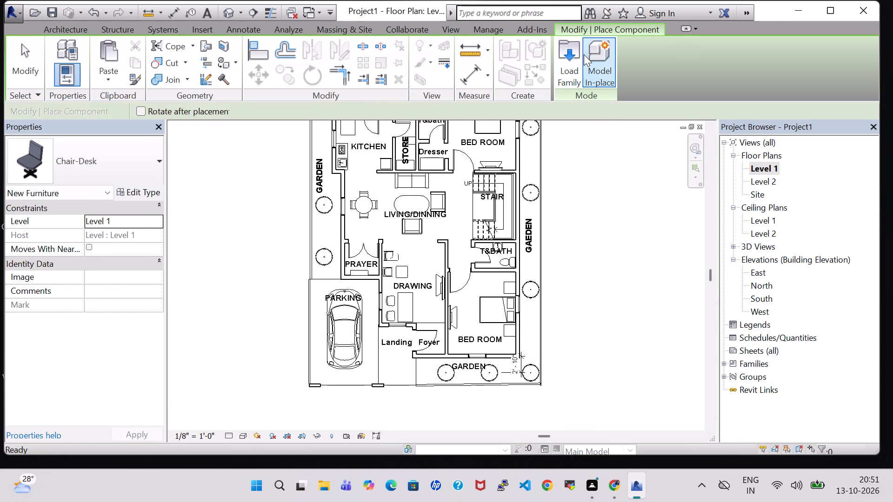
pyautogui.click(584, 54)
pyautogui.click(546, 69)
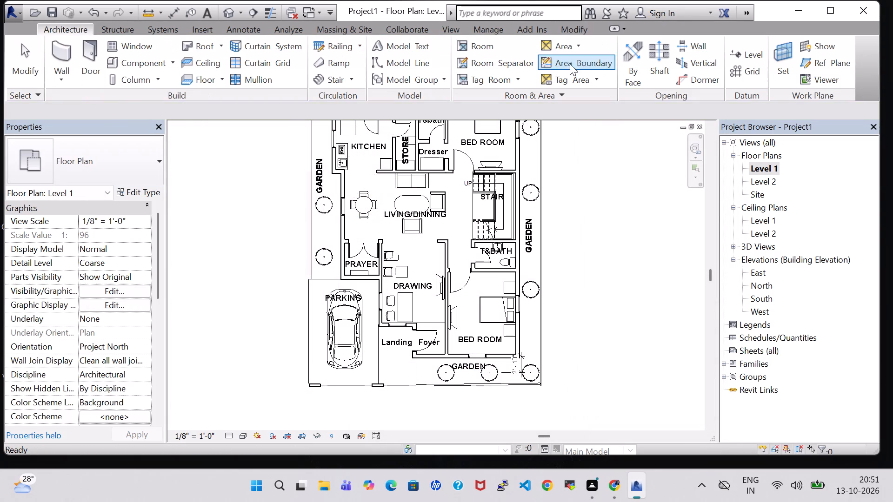
# Load the Seating-Auditorium family from the Furniture Seating library for component placement.
pyautogui.click(130, 59)
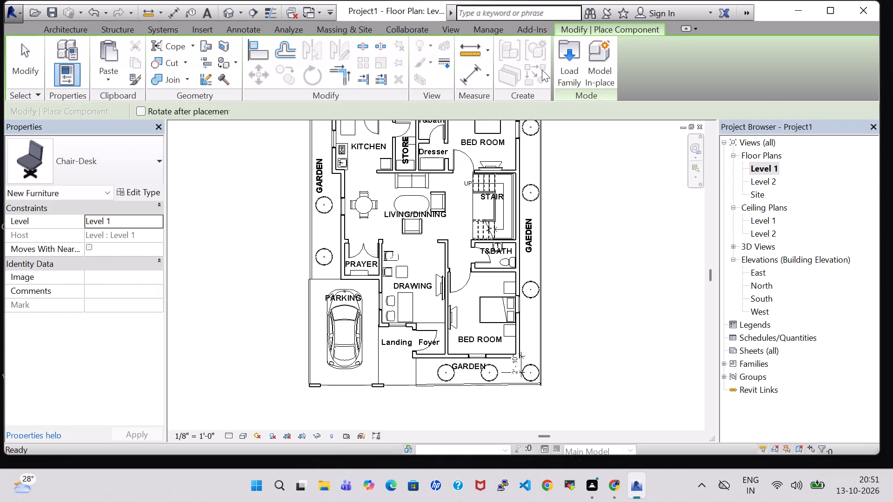
pyautogui.click(563, 72)
pyautogui.scroll(-1, 551, 192)
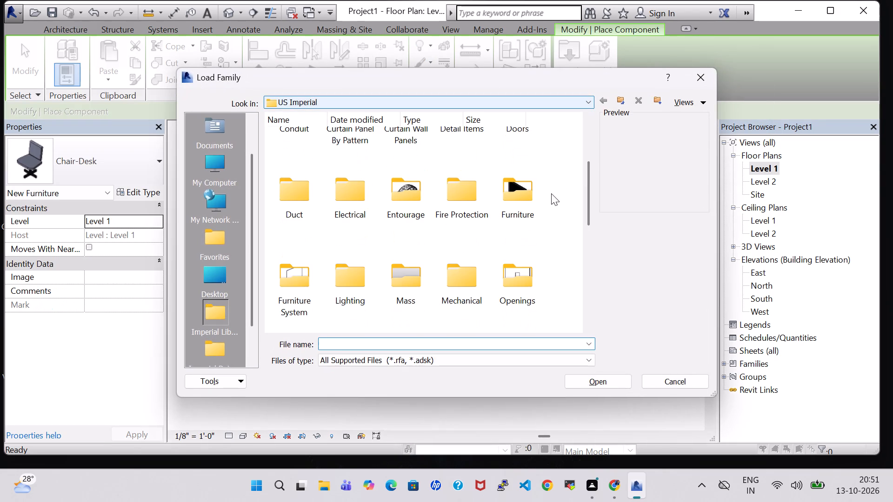
pyautogui.doubleClick(520, 205)
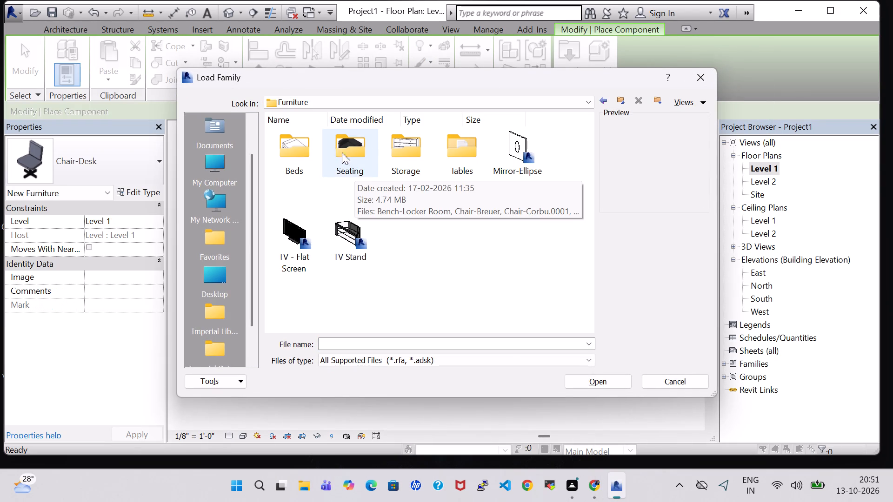
pyautogui.doubleClick(376, 159)
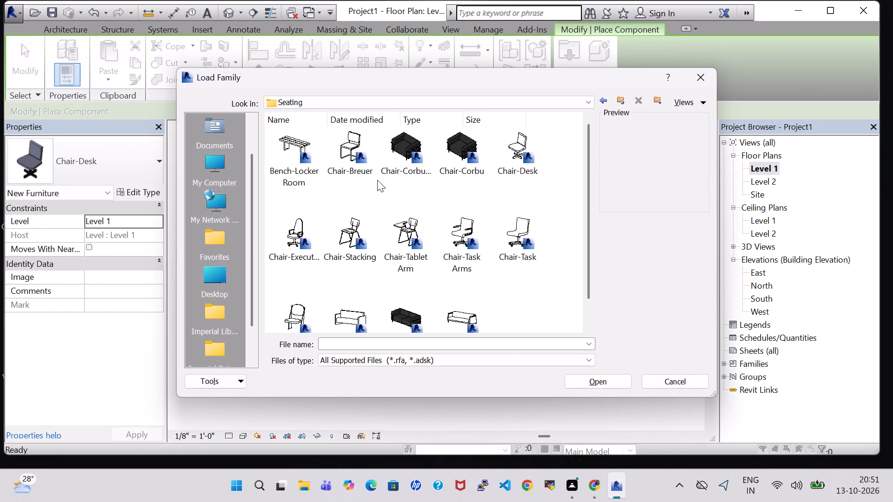
pyautogui.scroll(-1, 377, 184)
pyautogui.click(319, 282)
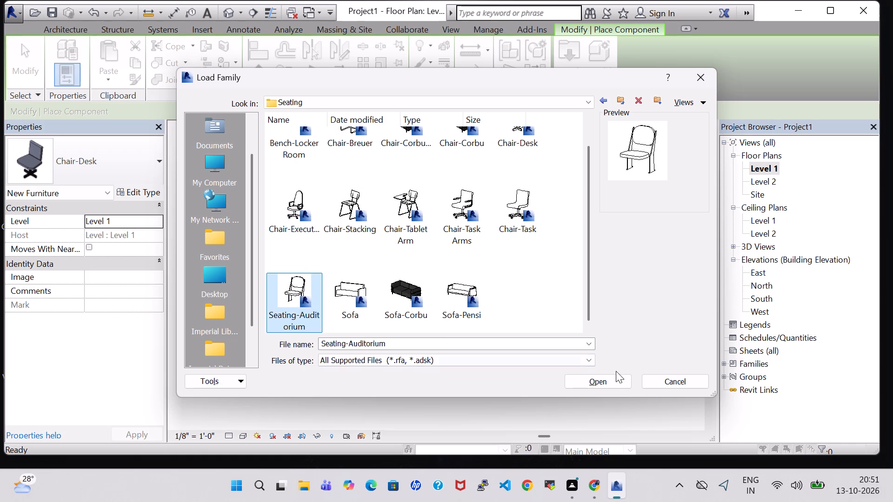
pyautogui.click(611, 379)
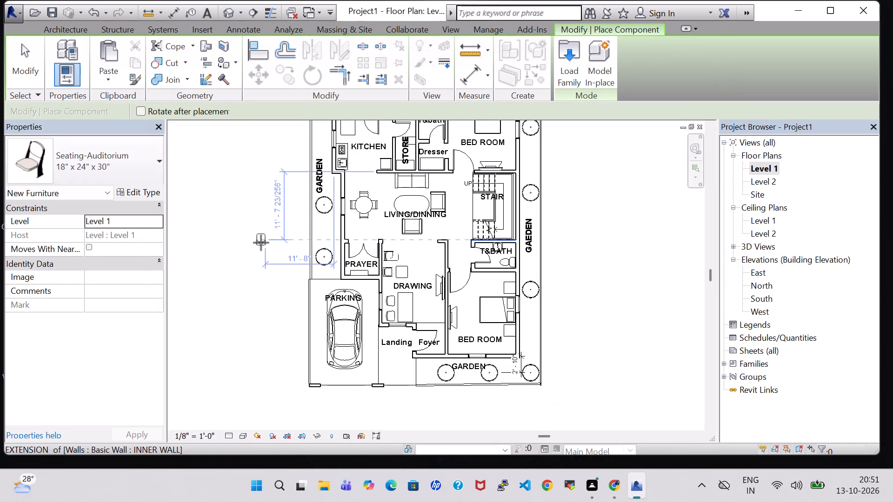
# Place three Seating-Auditorium chairs along the outer wall in the front garden, rotated so their backs face the house.
pyautogui.scroll(6, 225, 247)
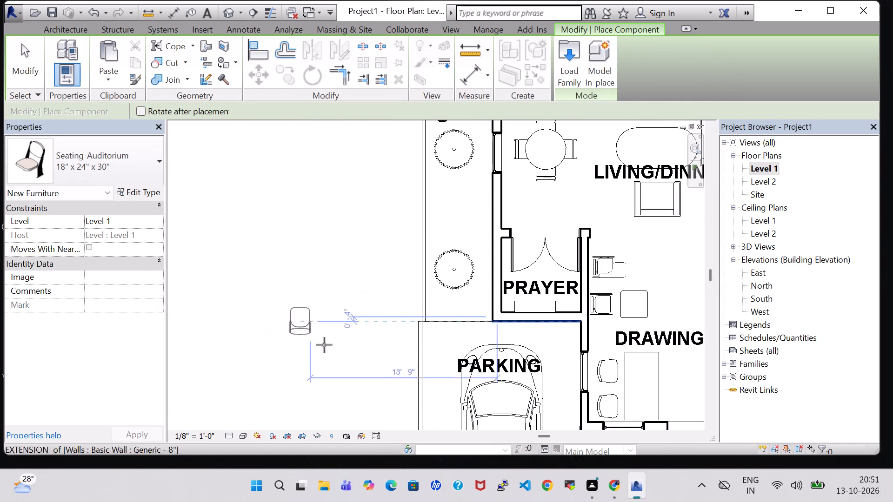
pyautogui.moveTo(385, 367); pyautogui.dragTo(274, 334, button='middle')
pyautogui.press('space')
pyautogui.press('space')
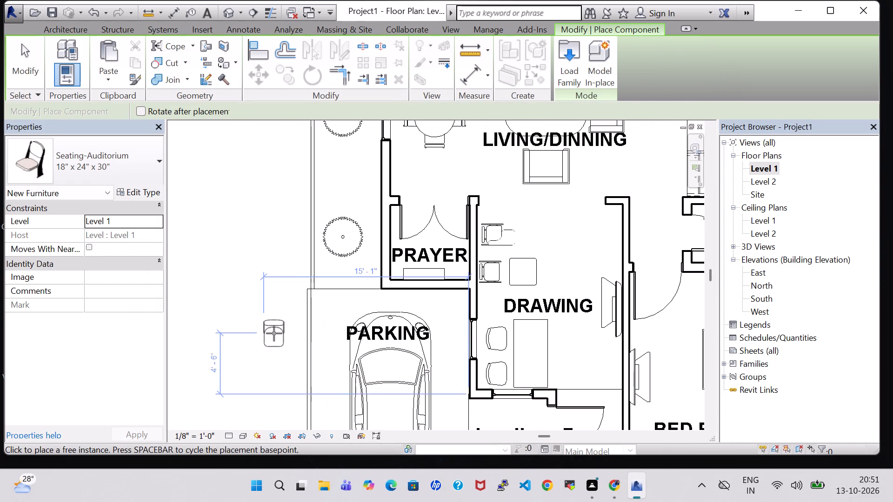
pyautogui.moveTo(274, 333); pyautogui.dragTo(208, 317, button='middle')
pyautogui.scroll(-2, 436, 352)
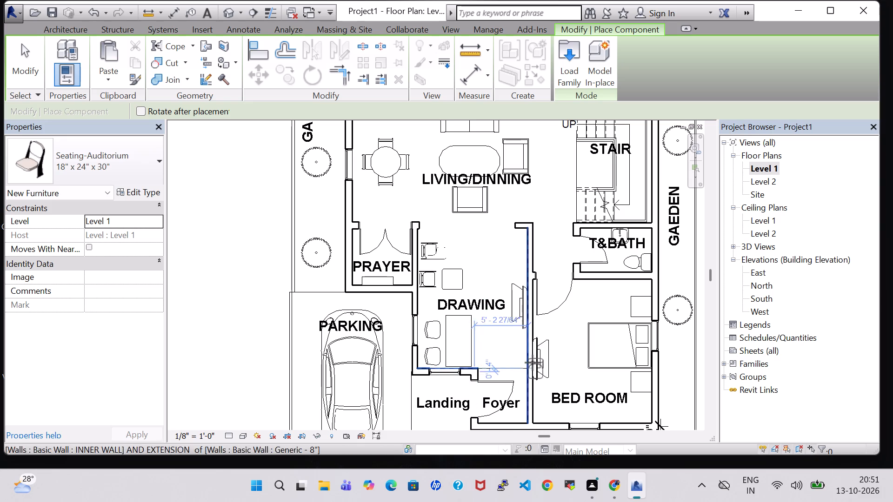
pyautogui.moveTo(551, 384); pyautogui.dragTo(500, 330, button='middle')
pyautogui.scroll(5, 500, 330)
pyautogui.moveTo(499, 330); pyautogui.dragTo(493, 315, button='middle')
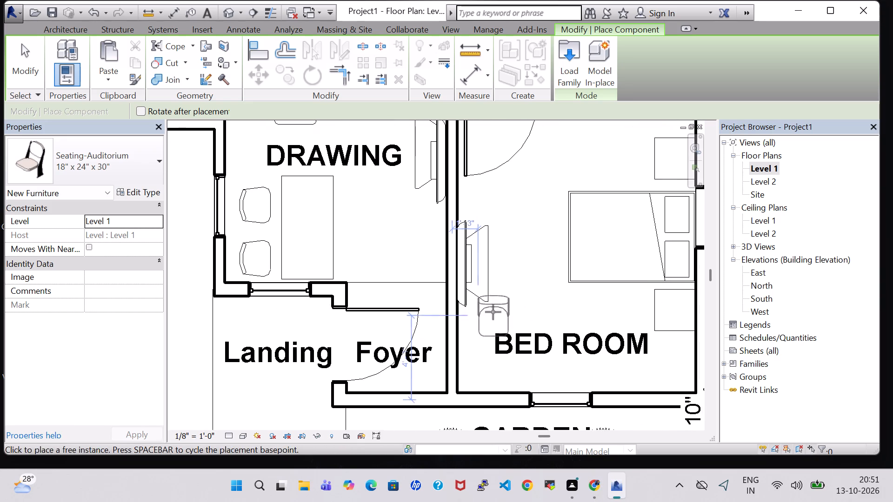
pyautogui.moveTo(491, 393); pyautogui.dragTo(480, 207, button='middle')
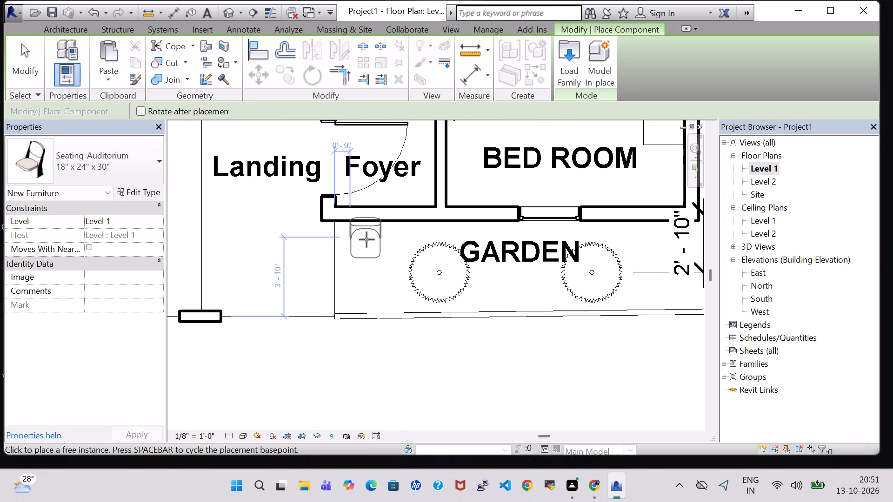
pyautogui.click(367, 239)
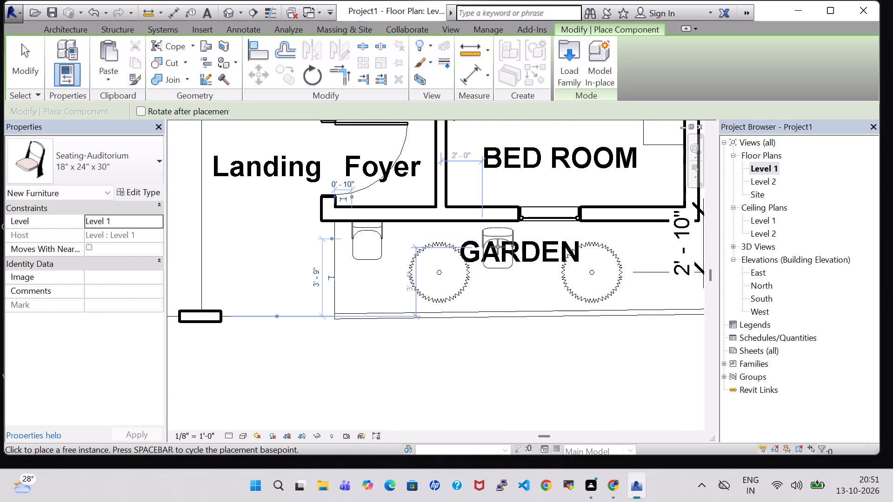
pyautogui.click(498, 242)
pyautogui.moveTo(498, 242); pyautogui.dragTo(385, 260, button='middle')
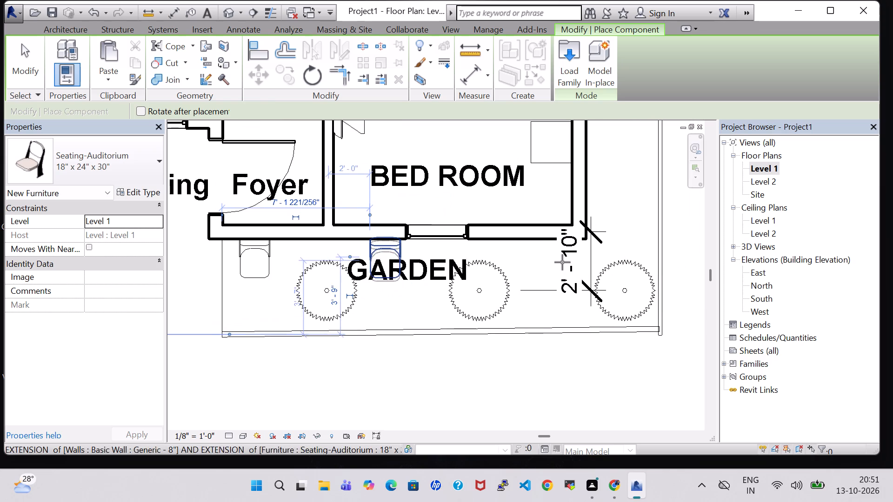
pyautogui.click(538, 253)
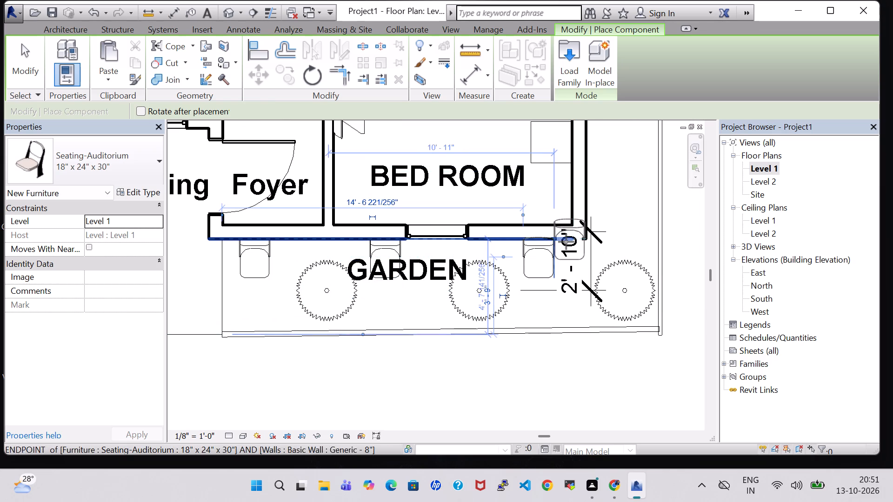
pyautogui.press('Escape')
pyautogui.press('Escape')
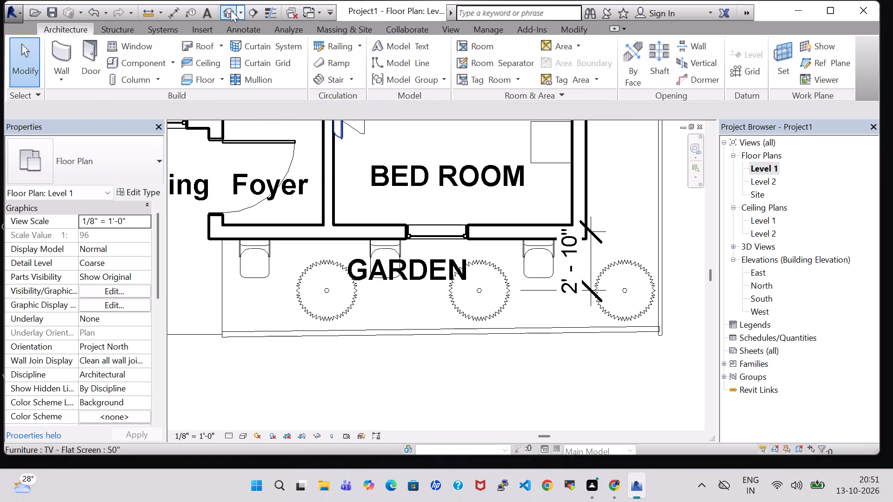
# Check the front garden chairs in the 3D view, then return to the Level 1 floor plan.
pyautogui.click(231, 10)
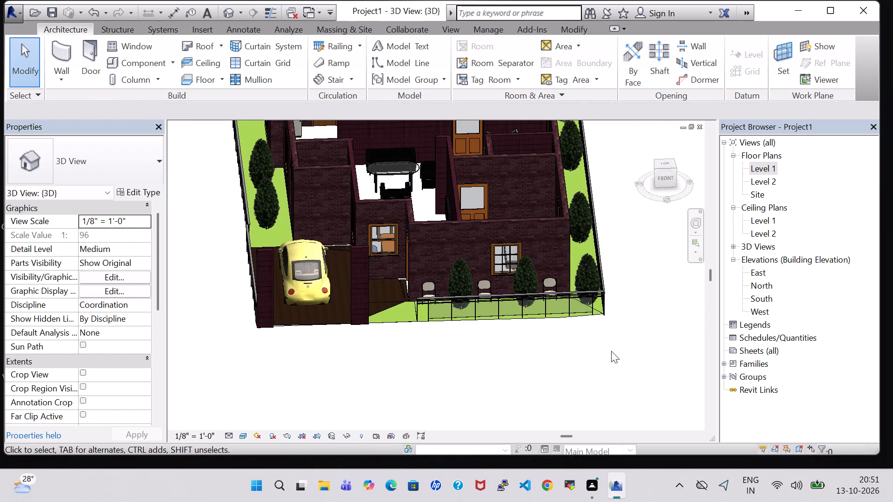
pyautogui.doubleClick(760, 169)
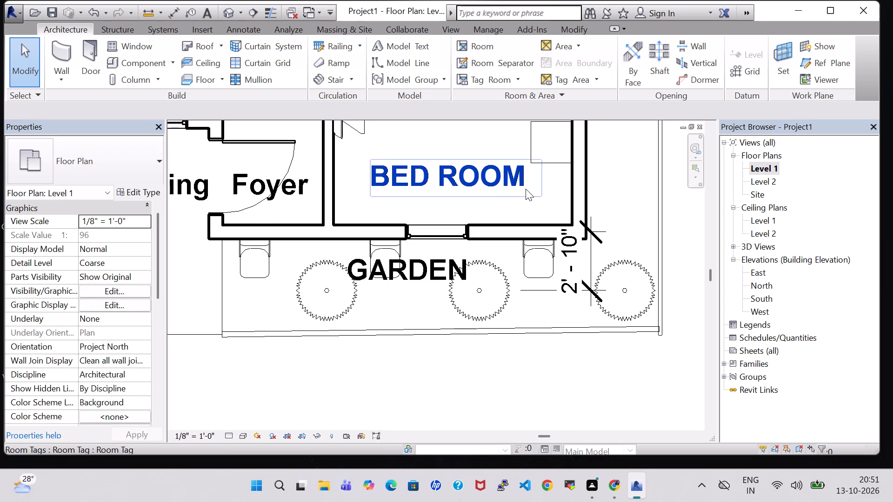
# Load the Park Bench family from the Accessories folder of the Site library for component placement.
pyautogui.scroll(-3, 526, 189)
pyautogui.moveTo(636, 219); pyautogui.dragTo(625, 263, button='middle')
pyautogui.scroll(-1, 624, 263)
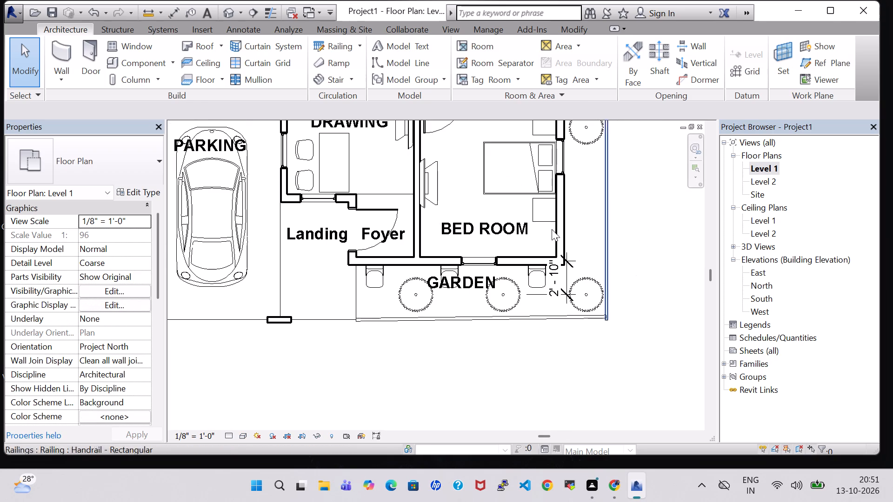
pyautogui.click(153, 67)
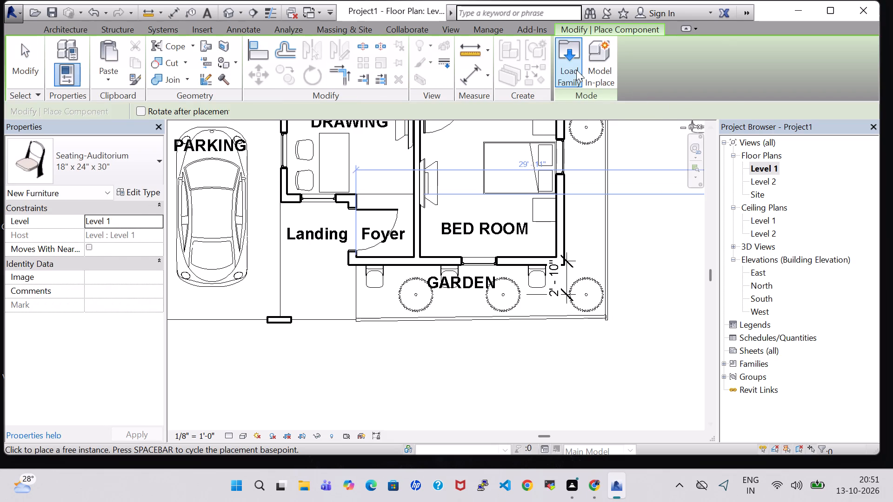
pyautogui.click(576, 70)
pyautogui.scroll(-2, 504, 247)
pyautogui.scroll(1, 503, 237)
pyautogui.scroll(-2, 503, 240)
pyautogui.doubleClick(295, 207)
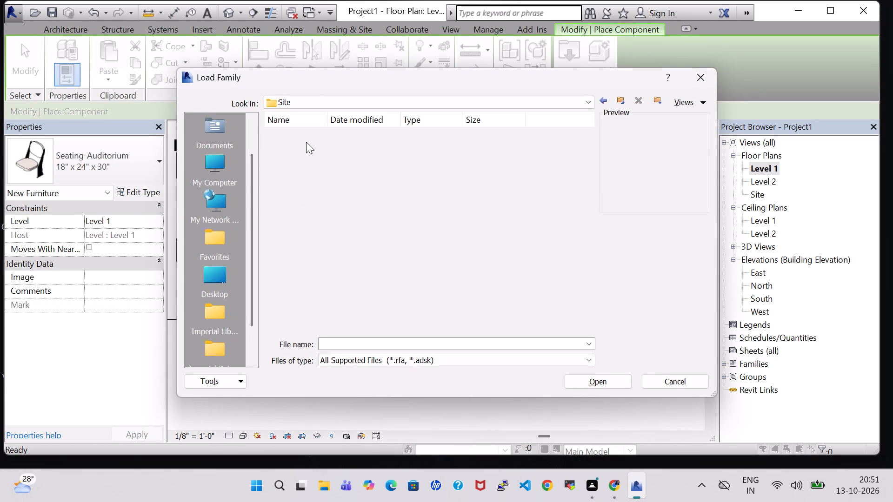
pyautogui.doubleClick(306, 142)
pyautogui.click(347, 220)
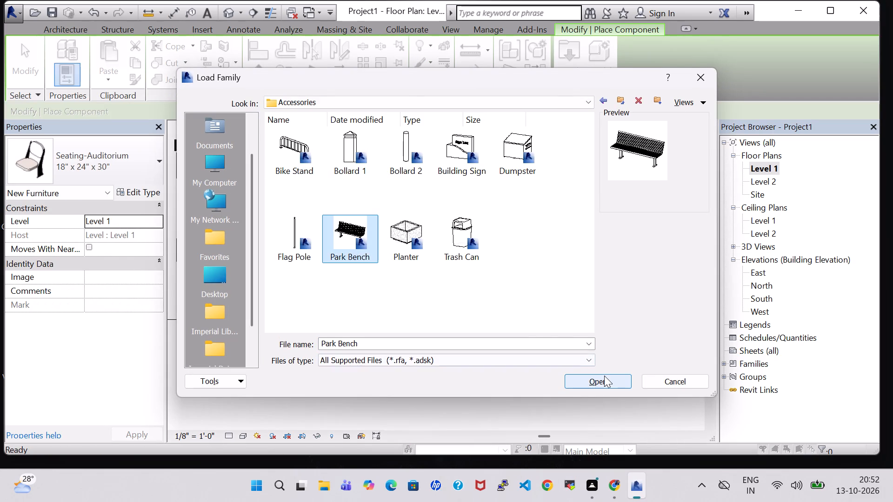
pyautogui.click(604, 377)
# Place a 72" Park Bench lengthwise in the garden strip beside the T&BATH next to the stair.
pyautogui.moveTo(634, 251); pyautogui.dragTo(636, 415, button='middle')
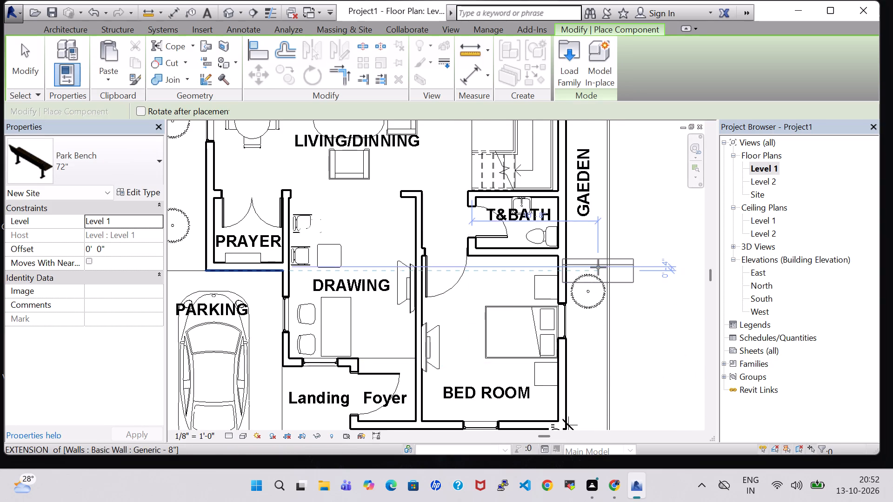
pyautogui.press('space')
pyautogui.moveTo(653, 232); pyautogui.dragTo(643, 346, button='middle')
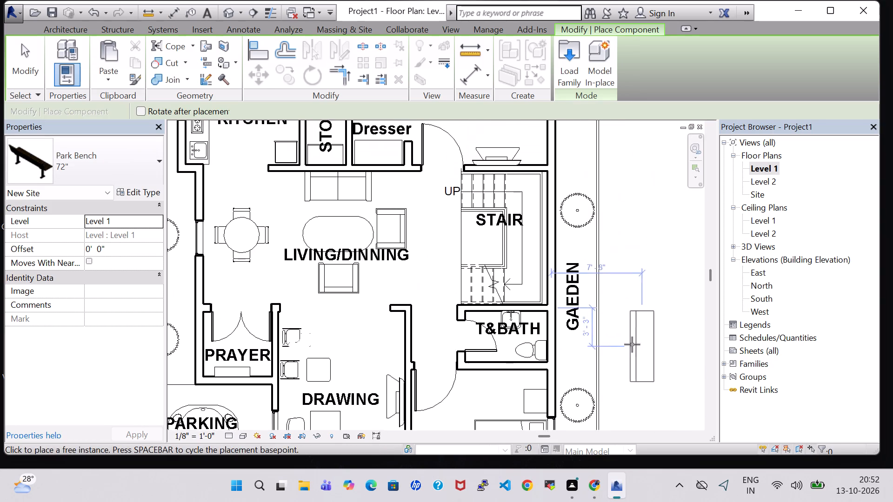
pyautogui.scroll(-4, 600, 325)
pyautogui.moveTo(620, 366); pyautogui.dragTo(613, 335, button='middle')
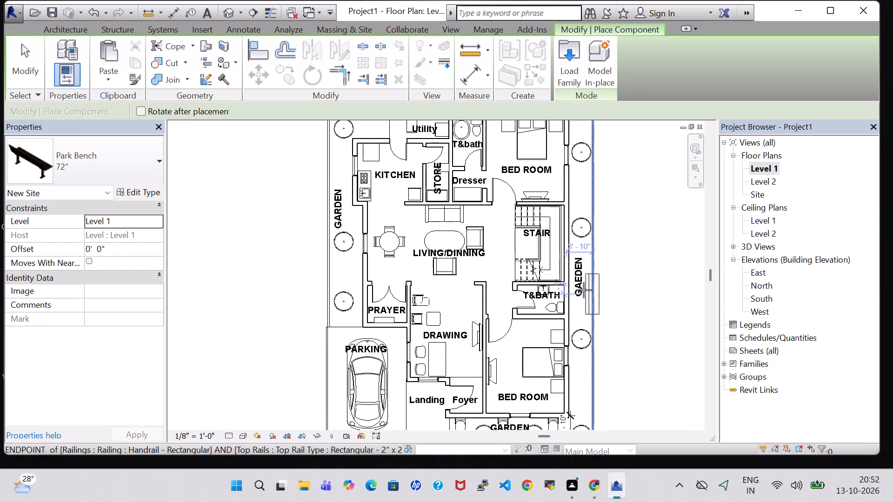
pyautogui.scroll(2, 580, 293)
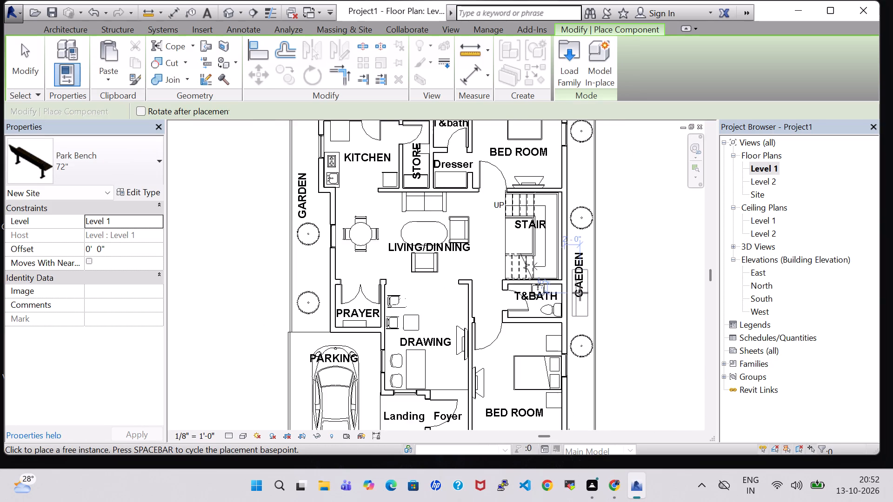
pyautogui.click(575, 293)
# Place a second 72" Park Bench lengthwise in the opposite garden strip, between the two trees beside the living and prayer rooms.
pyautogui.moveTo(646, 264); pyautogui.dragTo(661, 361, button='middle')
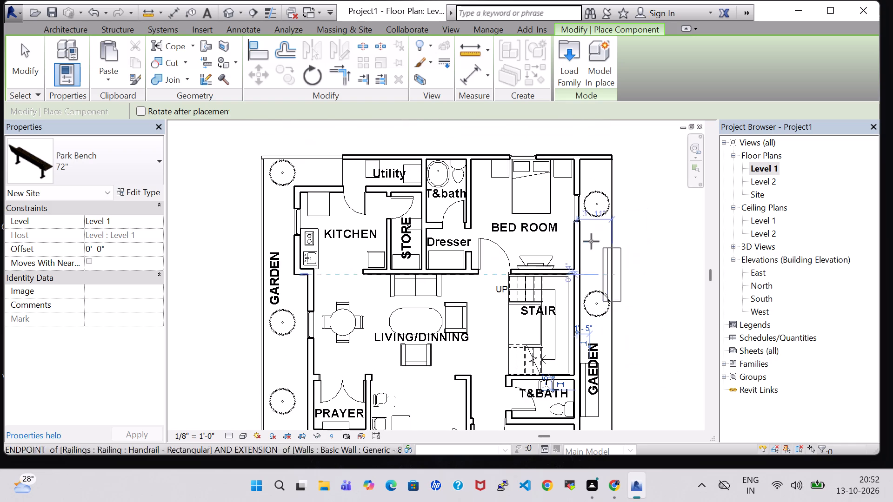
pyautogui.press('space')
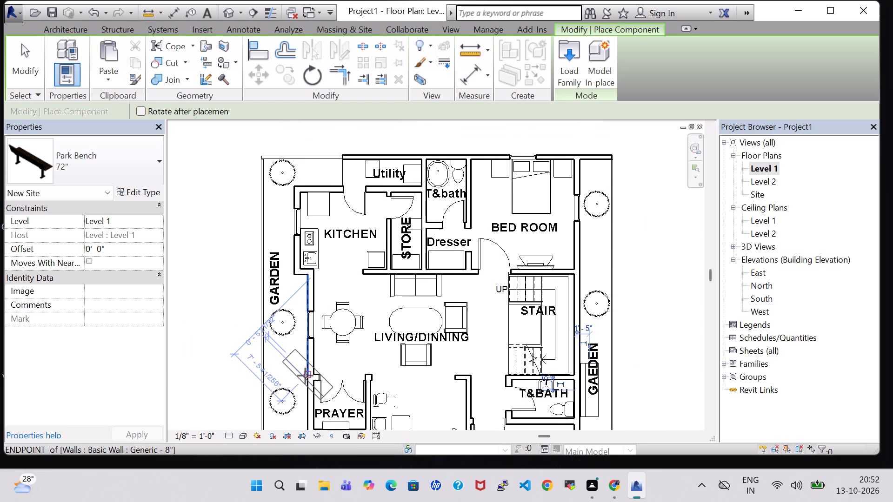
pyautogui.press('space')
pyautogui.press('space')
pyautogui.press('space')
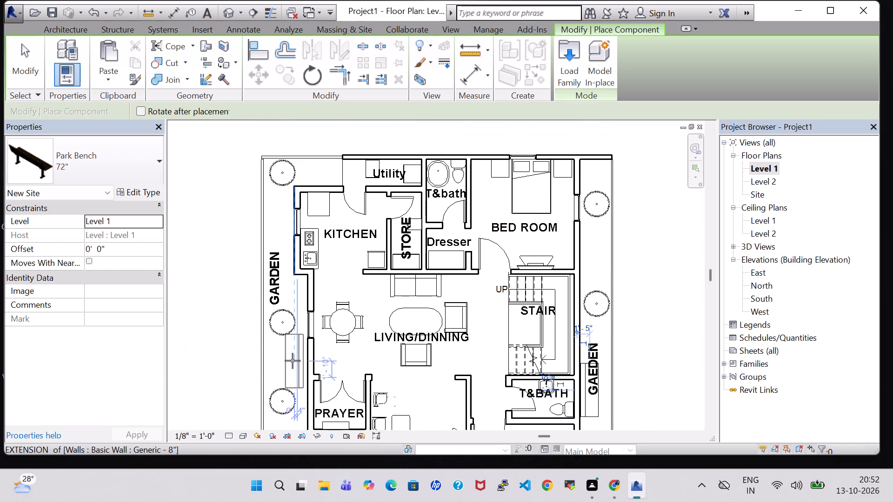
pyautogui.moveTo(295, 369); pyautogui.dragTo(308, 299, button='middle')
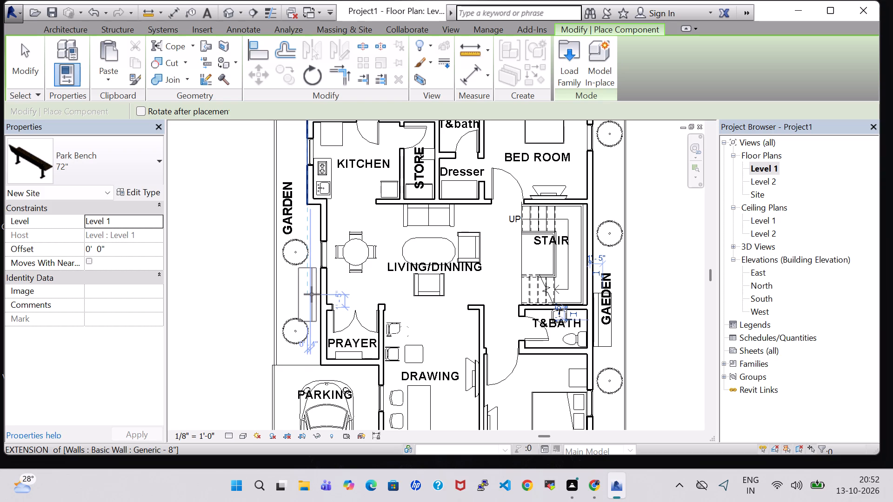
pyautogui.click(312, 294)
pyautogui.press('Escape')
pyautogui.press('Escape')
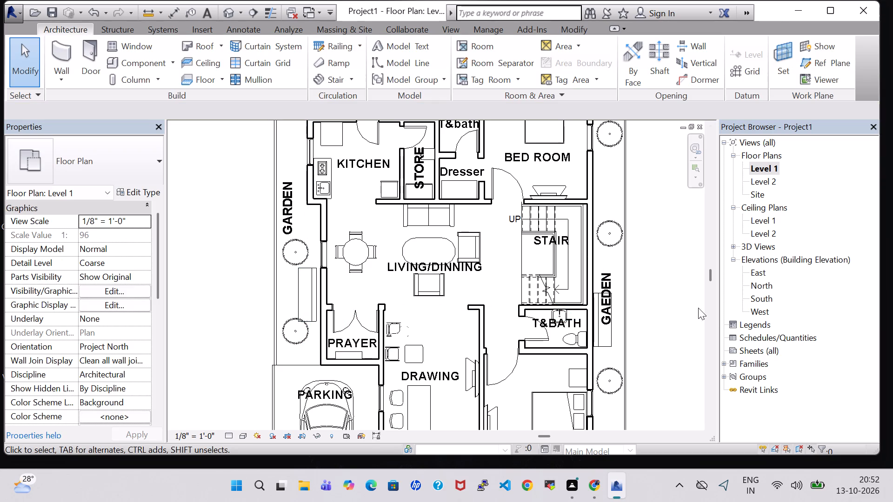
pyautogui.press('Escape')
# Nudge the bench near the prayer room one increment up and one increment toward the house wall.
pyautogui.click(307, 286)
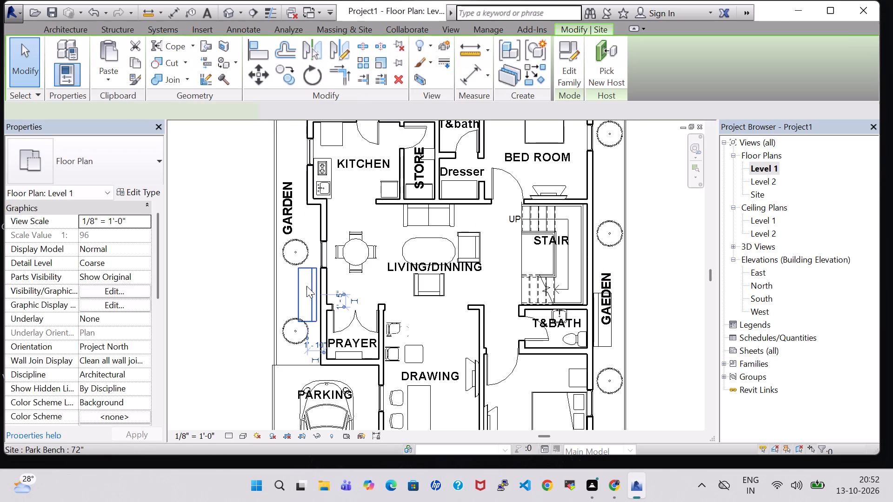
pyautogui.press('Up')
pyautogui.press('Right')
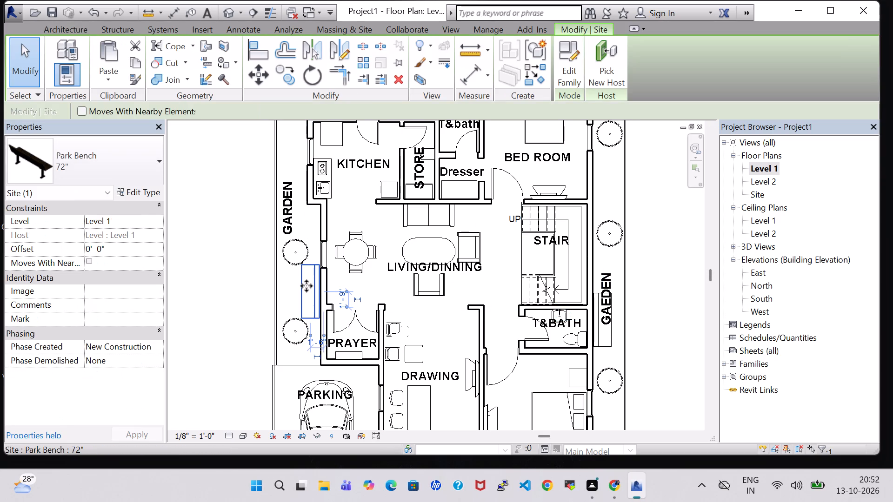
# Spread the two juniper trees around that bench, nudging the lower one down four increments and the upper one up one.
pyautogui.click(288, 328)
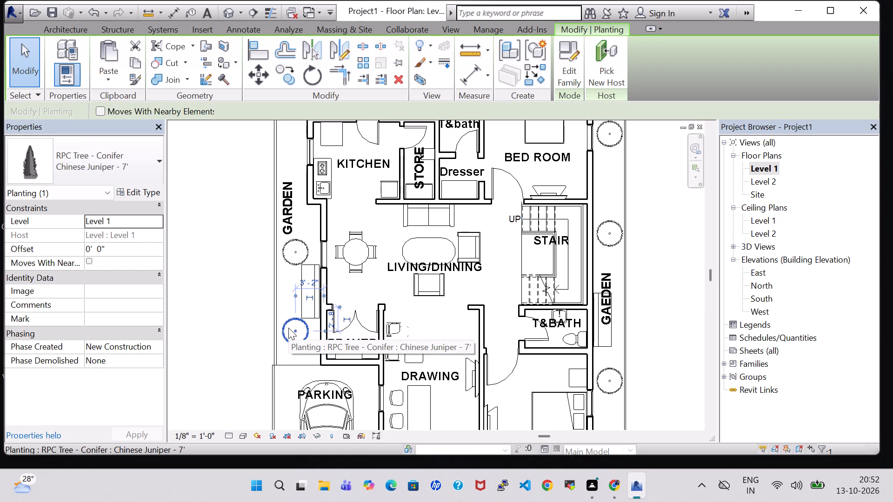
pyautogui.press('Down')
pyautogui.press('Down')
pyautogui.press('Down')
pyautogui.press('Down')
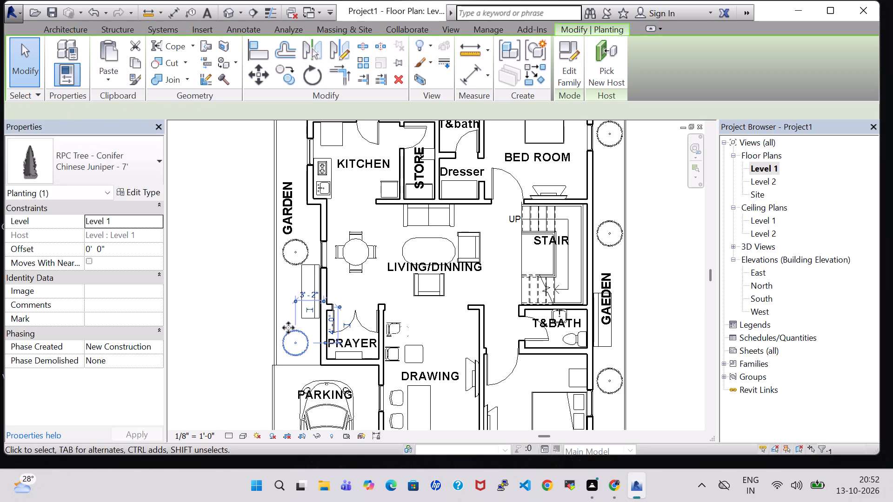
pyautogui.click(304, 254)
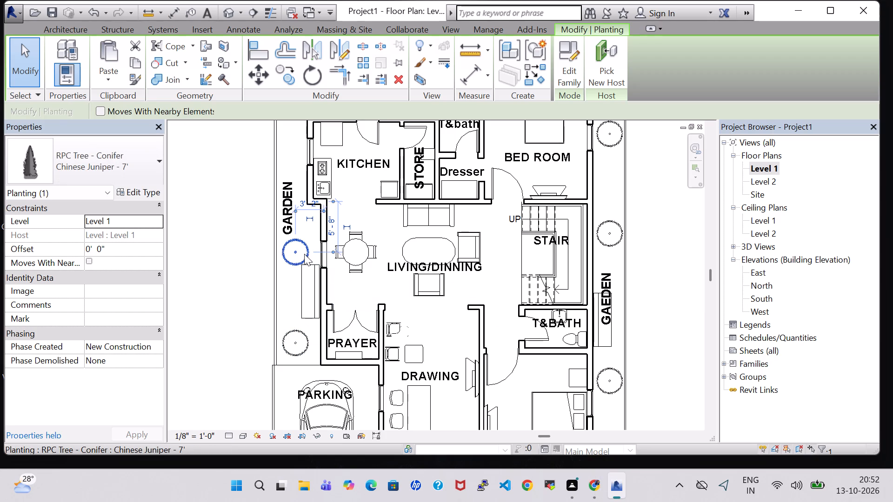
pyautogui.press('Up')
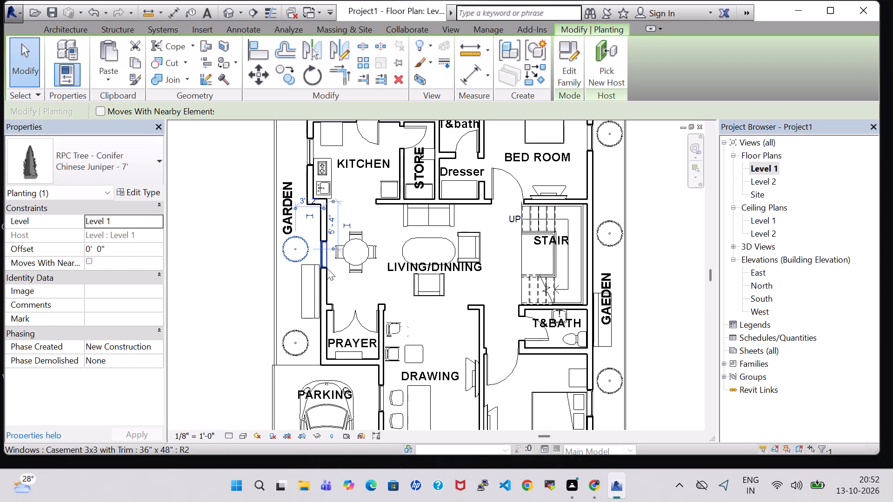
# Nudge the bench between the two spread trees down two increments.
pyautogui.click(309, 270)
pyautogui.press('Down')
pyautogui.press('Down')
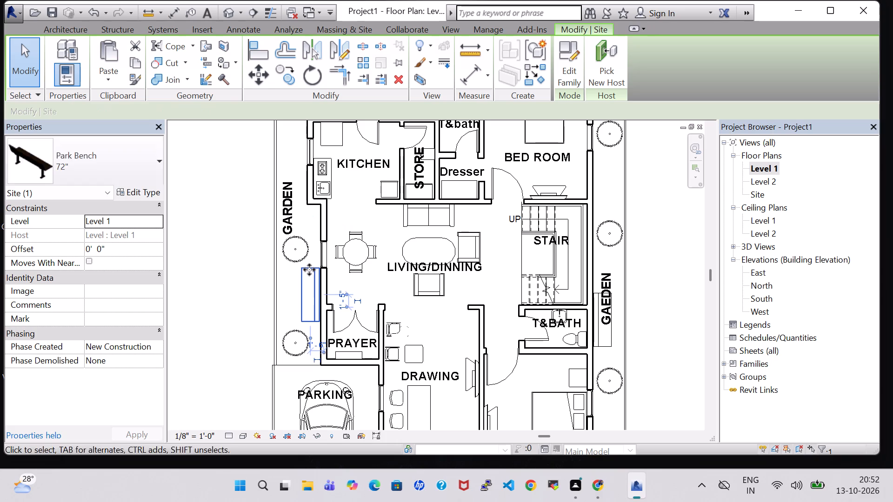
pyautogui.click(242, 275)
# Nudge the room tag in the garden strip beside the stair up three increments and two toward the boundary railing.
pyautogui.scroll(-1, 242, 275)
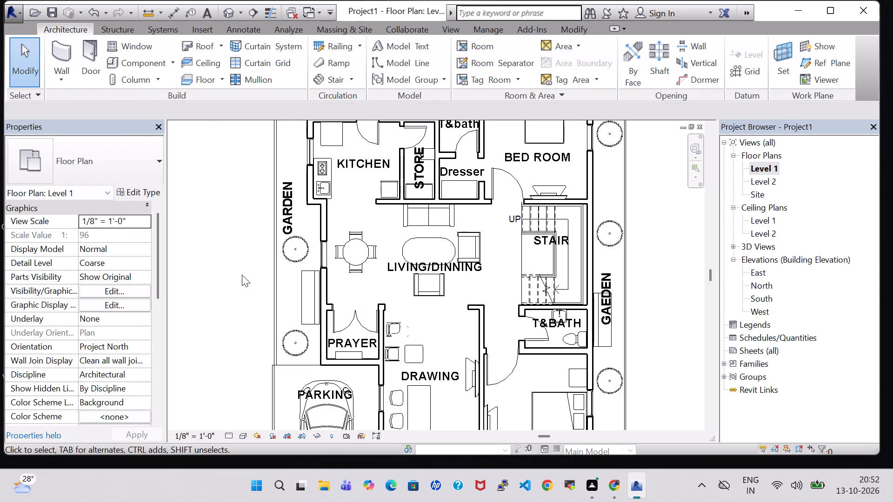
pyautogui.scroll(-1, 653, 271)
pyautogui.middleClick(653, 271)
pyautogui.moveTo(653, 271); pyautogui.dragTo(652, 243, button='middle')
pyautogui.scroll(-1, 589, 252)
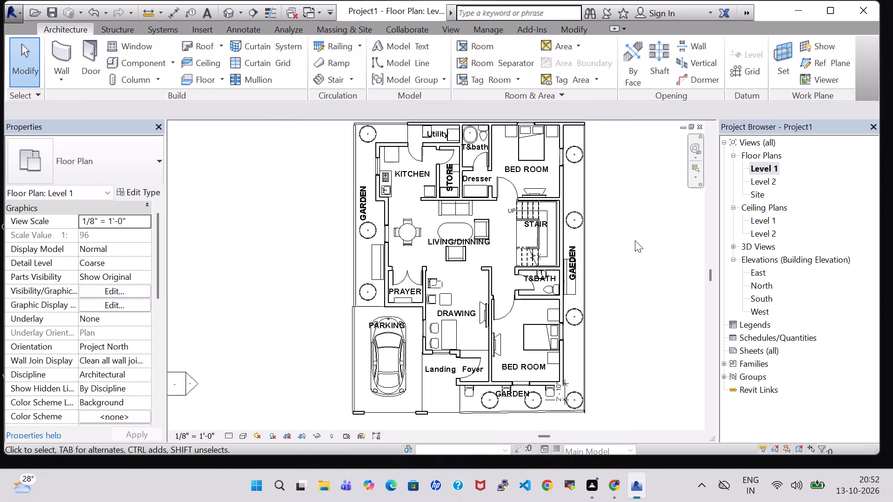
pyautogui.moveTo(631, 241); pyautogui.dragTo(597, 276, button='middle')
pyautogui.click(542, 287)
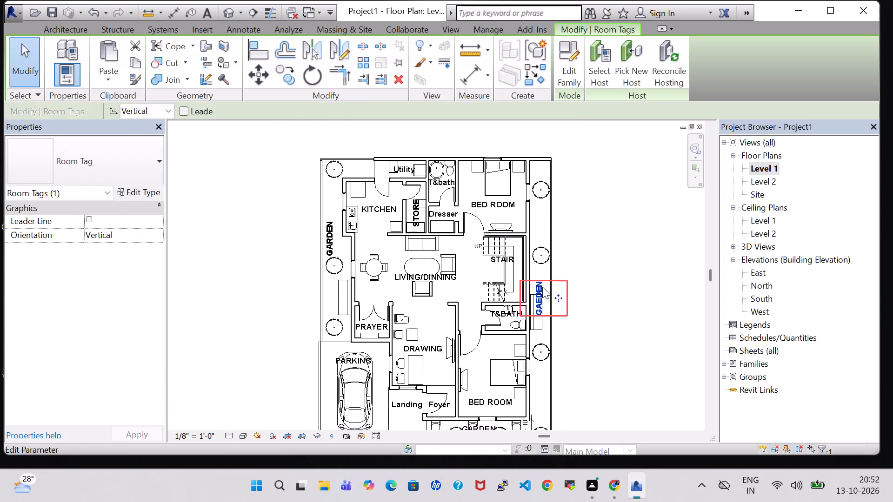
pyautogui.press('Up')
pyautogui.press('Up')
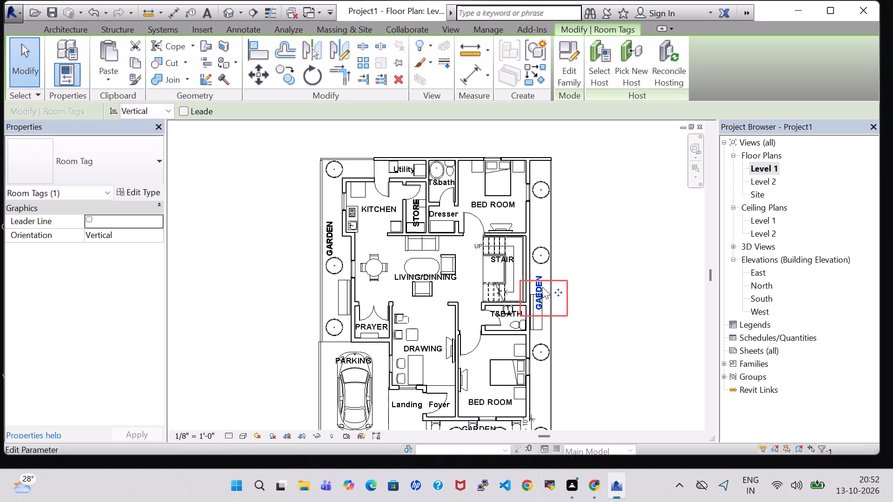
pyautogui.press('Right')
pyautogui.press('Right')
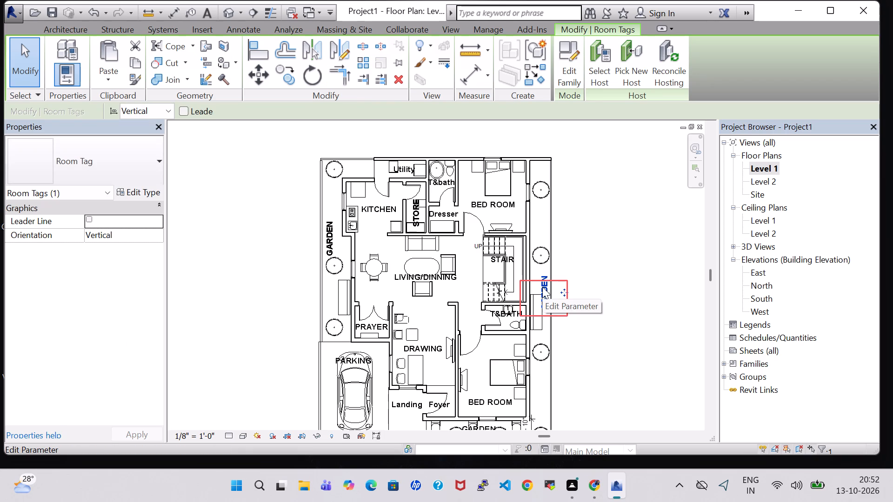
pyautogui.press('Up')
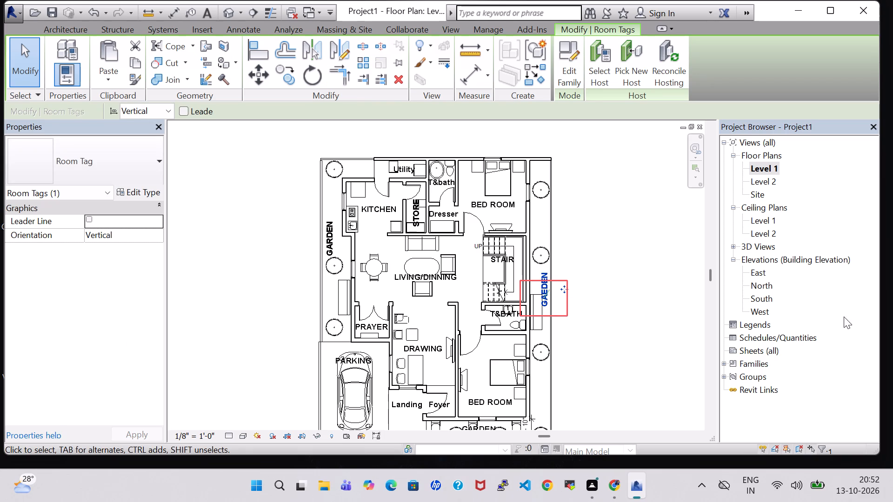
# Correct the room name in the garden strip beside the stair to GARDEN.
pyautogui.doubleClick(547, 296)
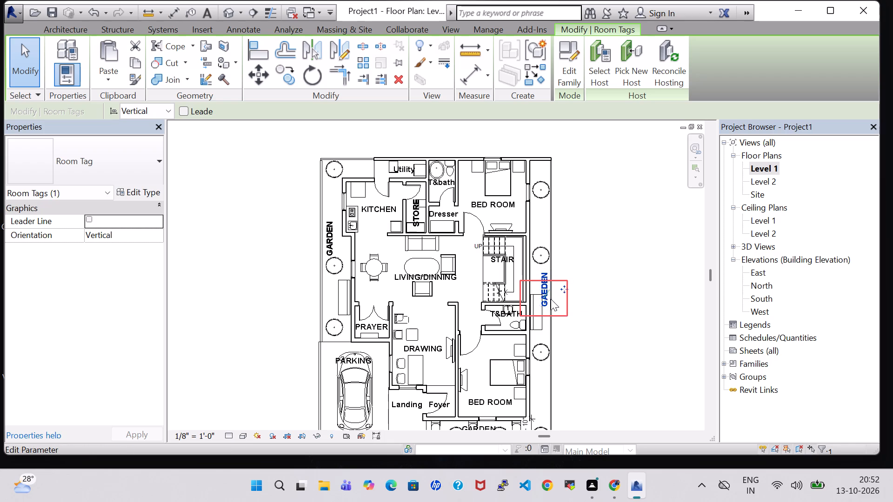
pyautogui.click(605, 292)
pyautogui.doubleClick(542, 283)
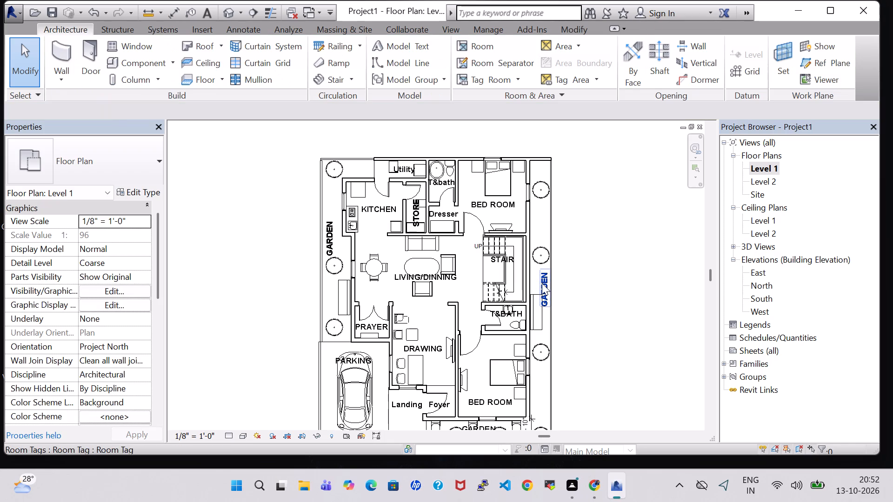
pyautogui.press('BackSpace')
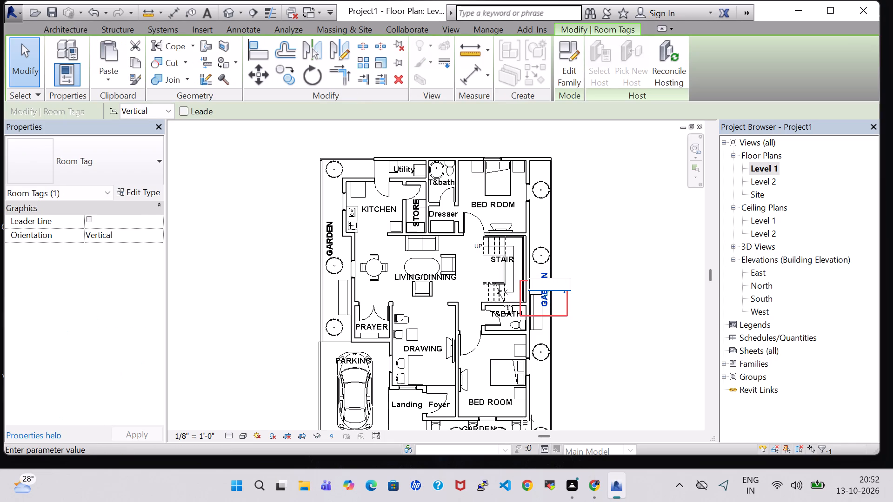
pyautogui.write('GARDEN')
pyautogui.press('Return')
pyautogui.click(643, 345)
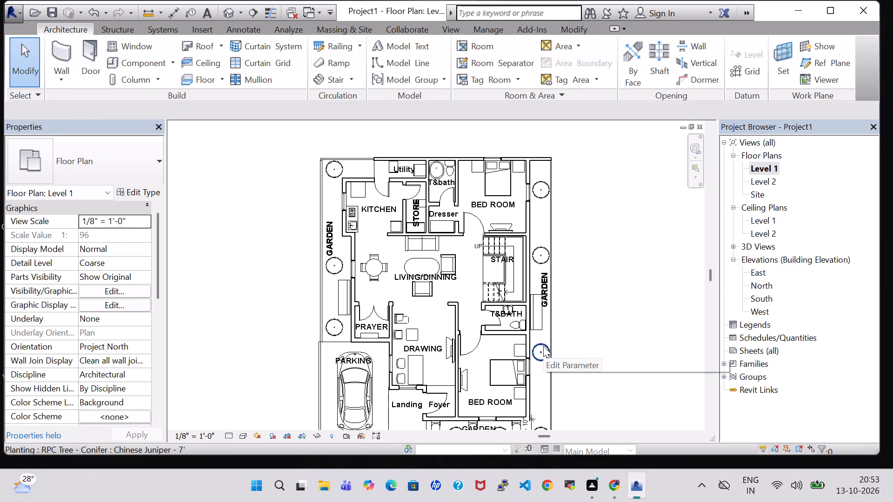
# Nudge the boundary railing along the stair-side garden strip down five increments.
pyautogui.click(546, 379)
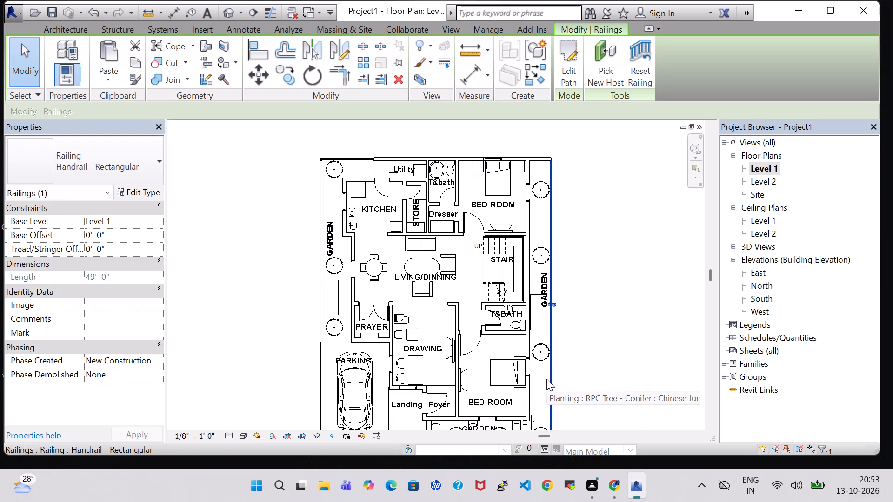
pyautogui.press('Down')
pyautogui.press('Down')
pyautogui.press('Down')
pyautogui.press('Down')
pyautogui.press('Down')
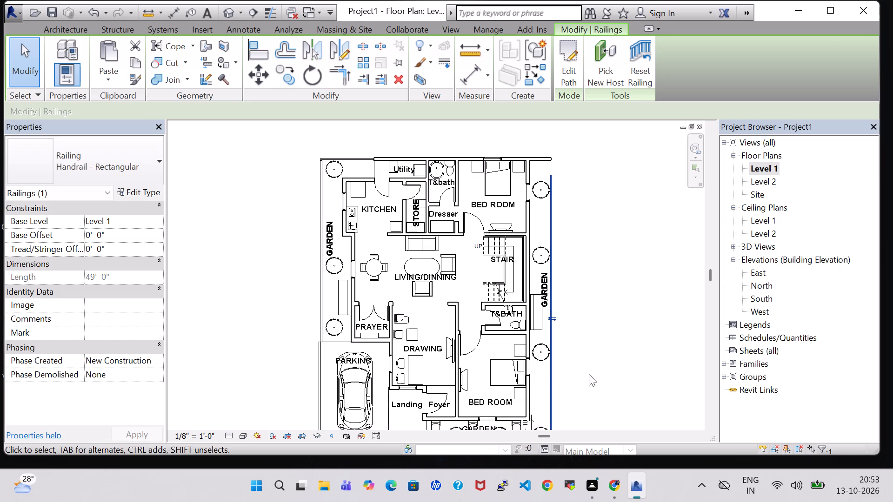
pyautogui.click(609, 273)
# Nudge the juniper tree beside the front bedroom down nine increments along the stair-side garden strip.
pyautogui.scroll(-1, 609, 284)
pyautogui.moveTo(593, 341); pyautogui.dragTo(558, 231, button='middle')
pyautogui.scroll(-1, 558, 229)
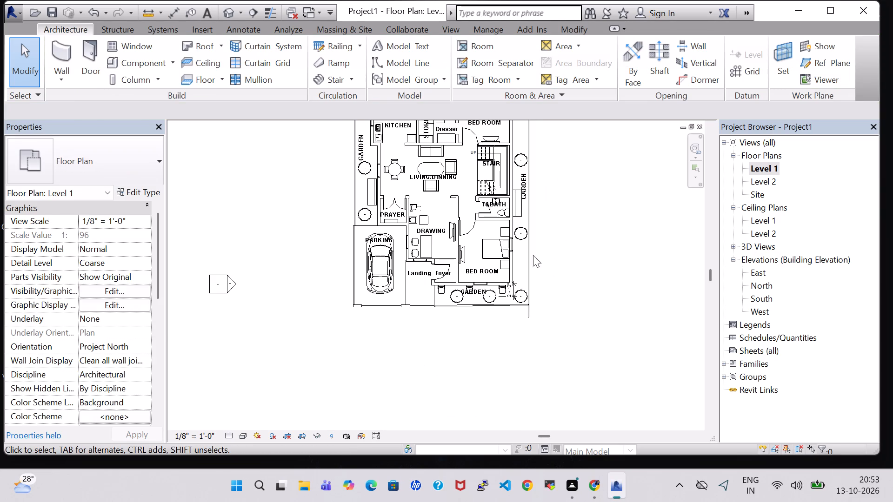
pyautogui.click(522, 231)
pyautogui.press('Down')
pyautogui.press('Down')
pyautogui.press('Down')
pyautogui.press('Down')
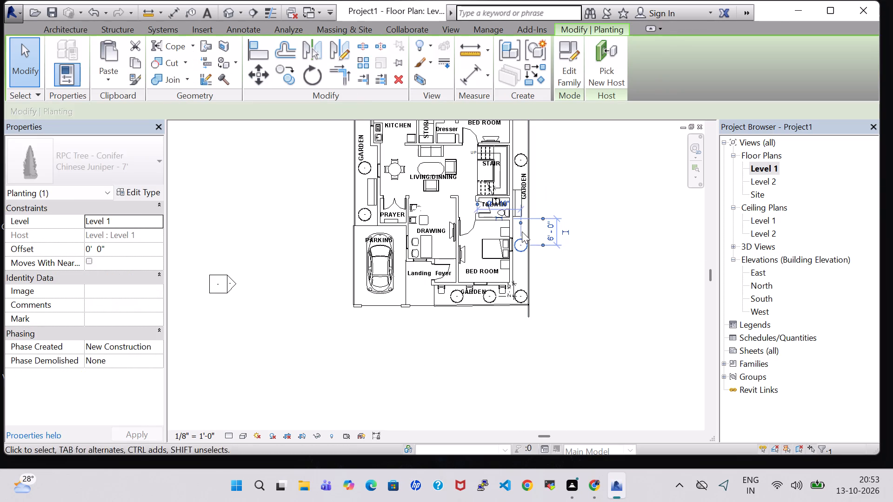
pyautogui.press('Down')
pyautogui.press('Down')
pyautogui.press('Down')
pyautogui.press('Down')
pyautogui.press('Down')
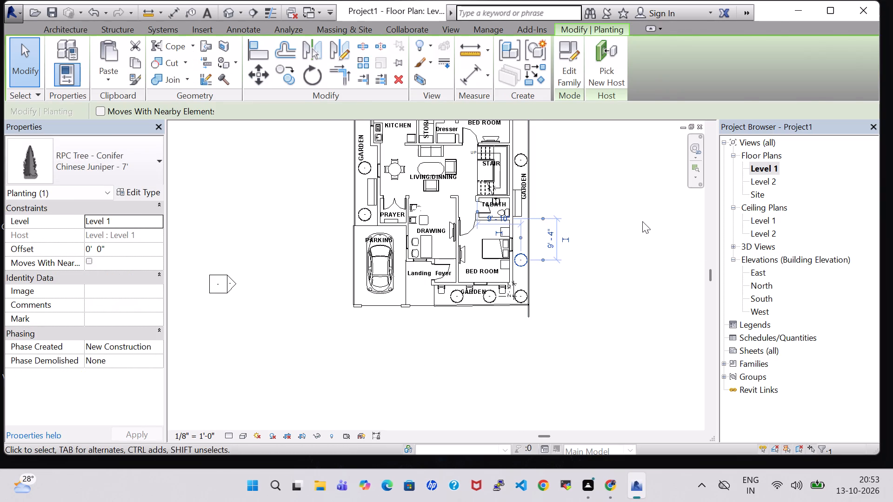
pyautogui.click(642, 221)
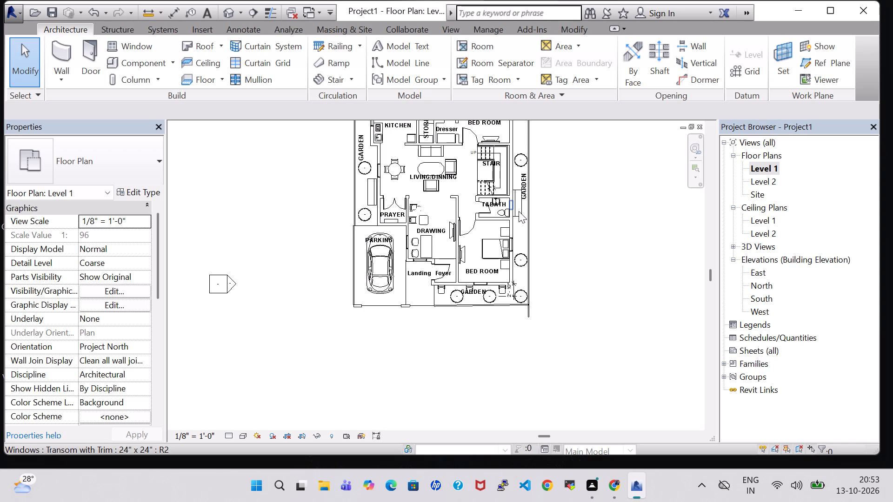
# Nudge the park bench beside the T&BATH down six increments and back up one.
pyautogui.click(520, 211)
pyautogui.press('Down')
pyautogui.press('Down')
pyautogui.press('Down')
pyautogui.press('Down')
pyautogui.press('Down')
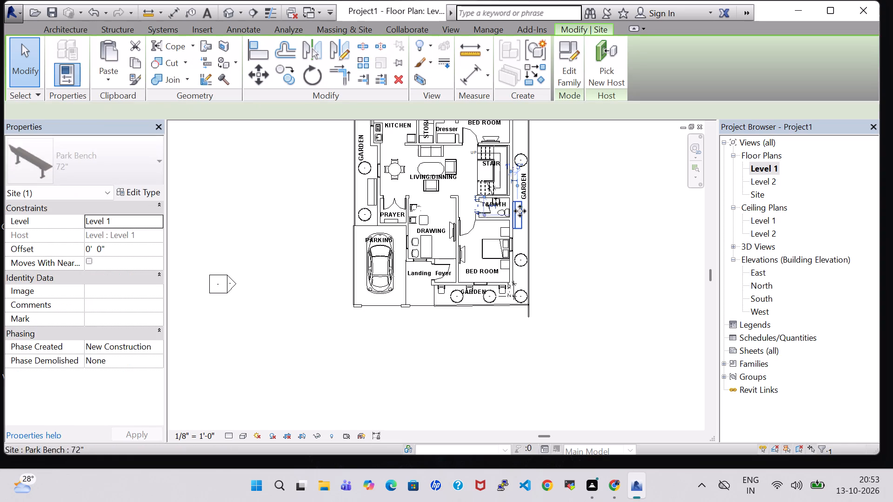
pyautogui.press('Down')
pyautogui.press('Up')
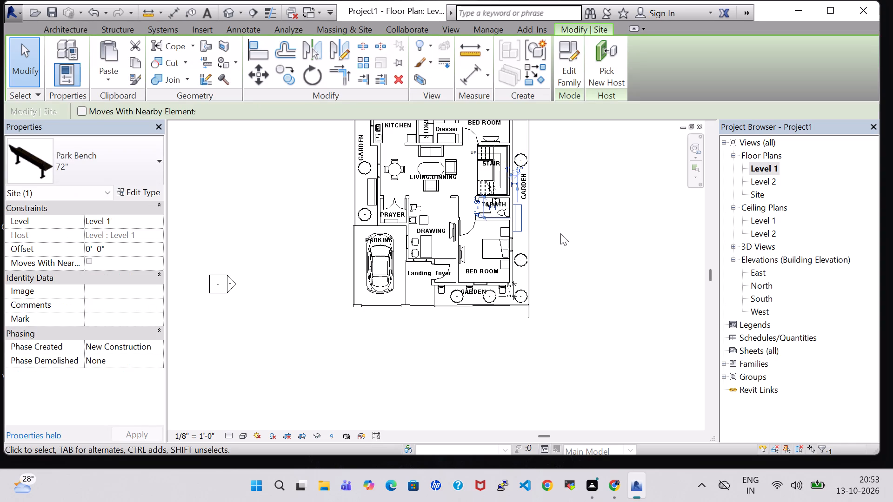
# Nudge the juniper tree beside the front bedroom up seven increments, closer to the park bench.
pyautogui.click(520, 259)
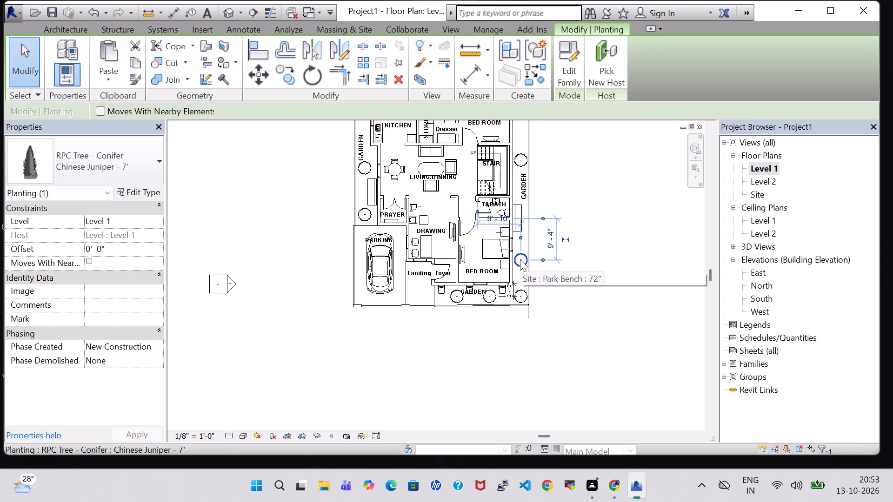
pyautogui.press('Up')
pyautogui.press('Up')
pyautogui.press('Up')
pyautogui.press('Up')
pyautogui.press('Up')
pyautogui.press('Up')
pyautogui.press('Up')
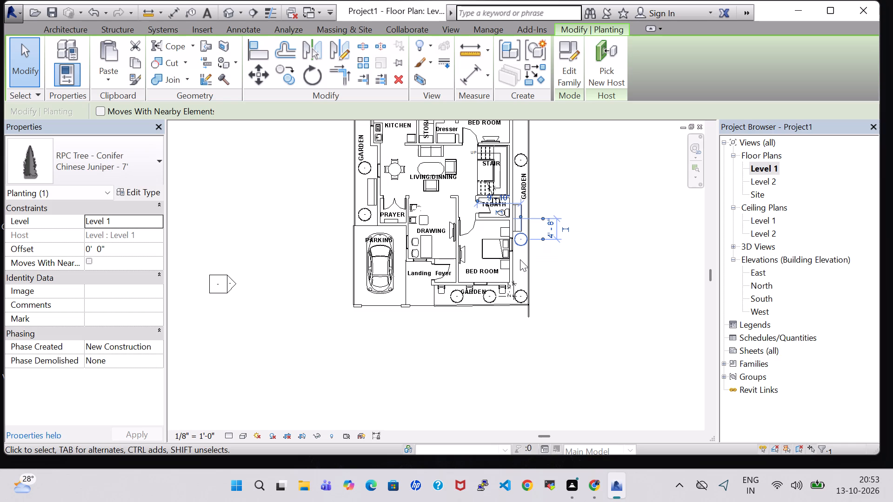
pyautogui.click(582, 209)
# Nudge the GARDEN tag beside the stair three increments toward the house wall.
pyautogui.scroll(4, 580, 214)
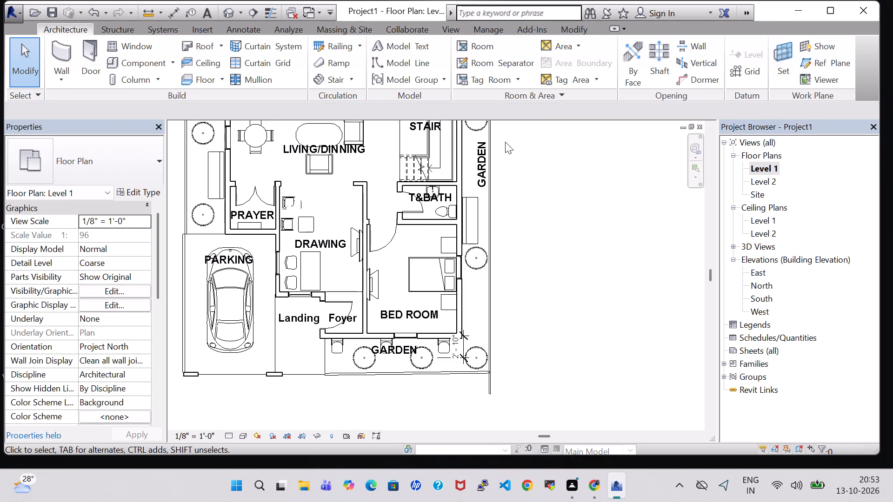
pyautogui.click(481, 162)
pyautogui.press('Left')
pyautogui.press('Left')
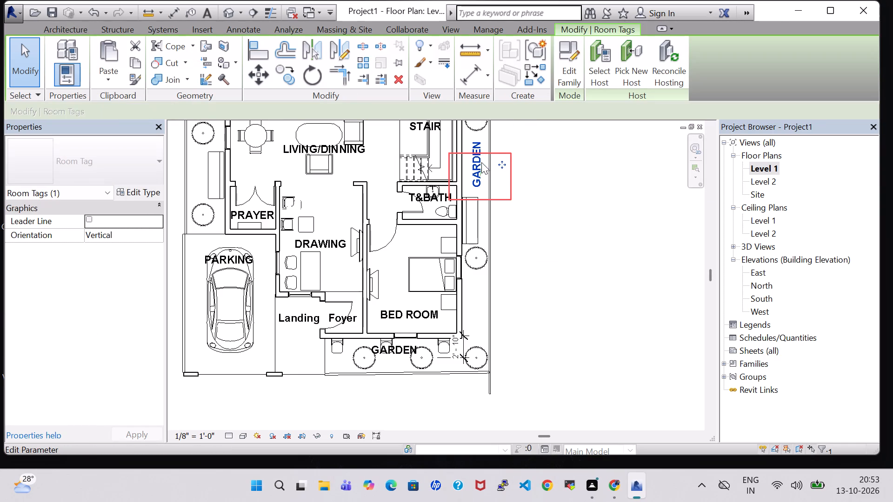
pyautogui.press('Left')
pyautogui.click(562, 305)
# Load the Sink Vanity-Round family from the US Imperial architectural plumbing fixtures for component placement.
pyautogui.scroll(-2, 562, 305)
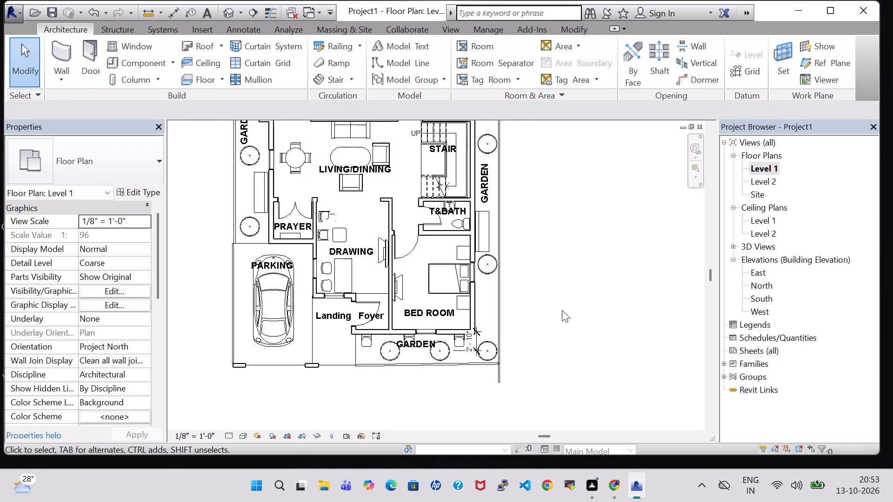
pyautogui.scroll(-2, 562, 310)
pyautogui.moveTo(573, 246); pyautogui.dragTo(633, 342, button='middle')
pyautogui.scroll(2, 632, 340)
pyautogui.moveTo(619, 337); pyautogui.dragTo(616, 311, button='middle')
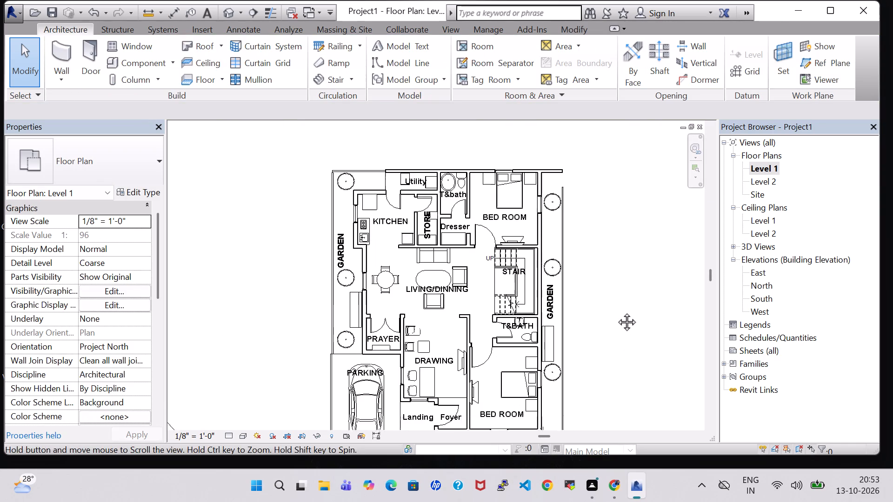
pyautogui.moveTo(616, 311); pyautogui.dragTo(614, 292, button='middle')
pyautogui.scroll(3, 614, 292)
pyautogui.moveTo(595, 256); pyautogui.dragTo(639, 280, button='middle')
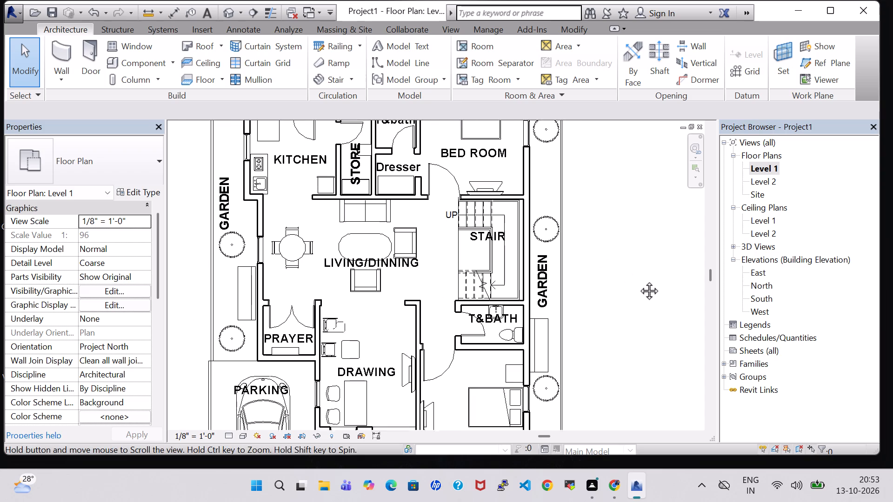
pyautogui.moveTo(639, 280); pyautogui.dragTo(640, 281, button='middle')
pyautogui.click(139, 61)
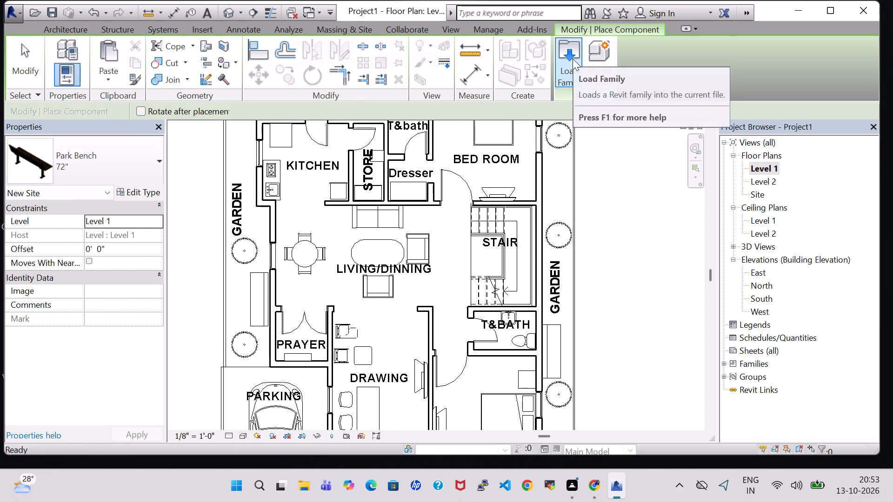
pyautogui.click(573, 59)
pyautogui.scroll(-2, 446, 176)
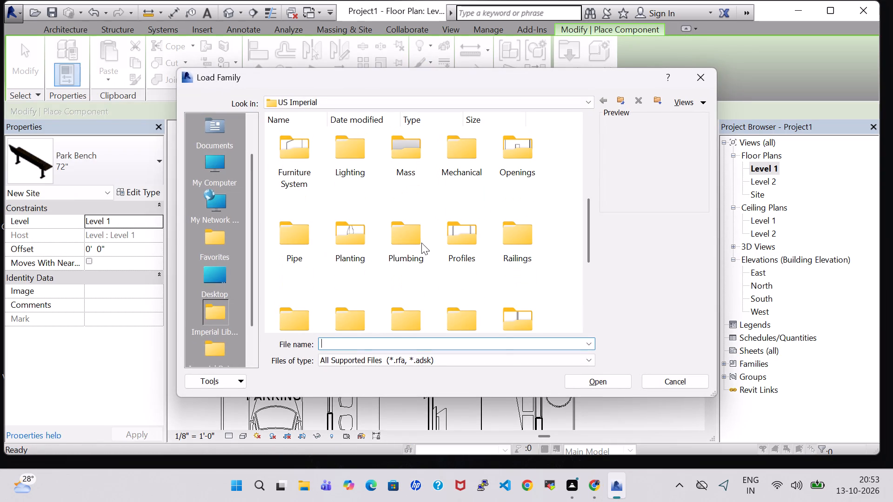
pyautogui.doubleClick(421, 243)
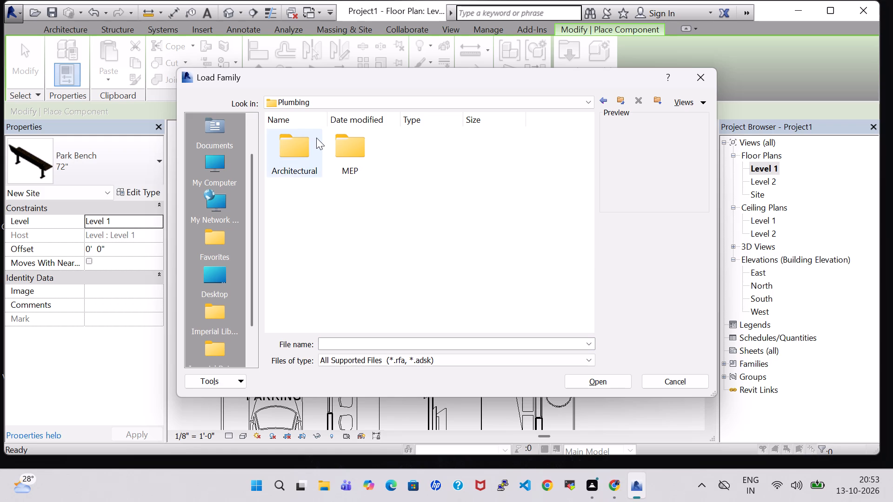
pyautogui.doubleClick(314, 137)
pyautogui.doubleClick(336, 144)
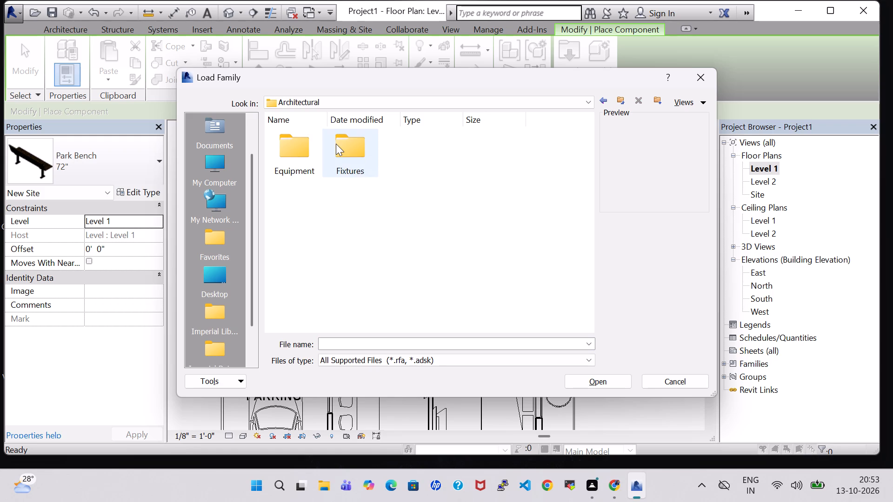
pyautogui.scroll(-2, 516, 125)
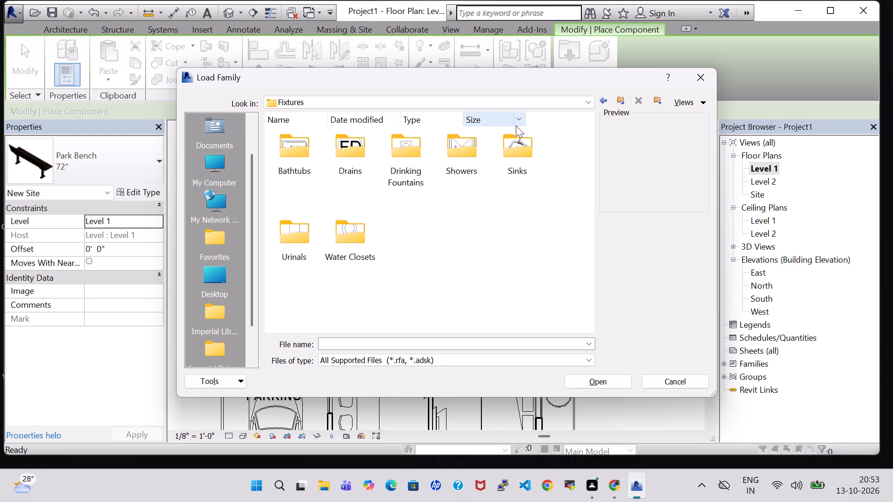
pyautogui.doubleClick(525, 155)
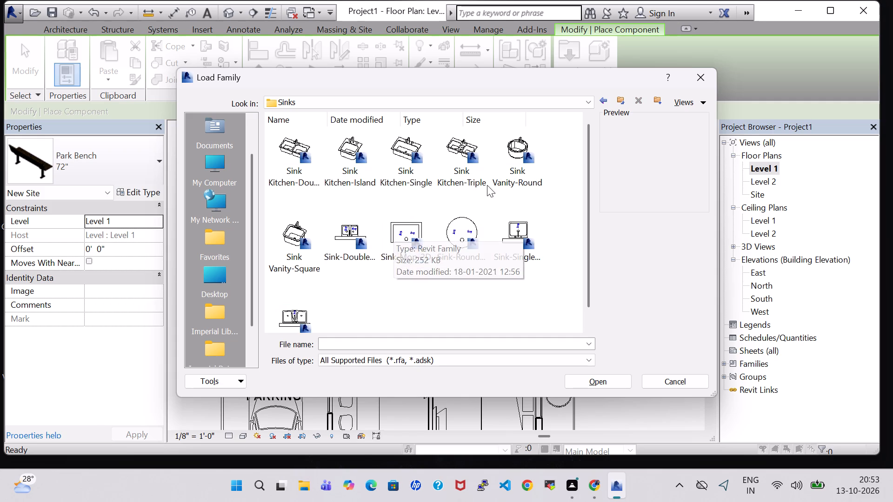
pyautogui.click(518, 146)
pyautogui.click(619, 383)
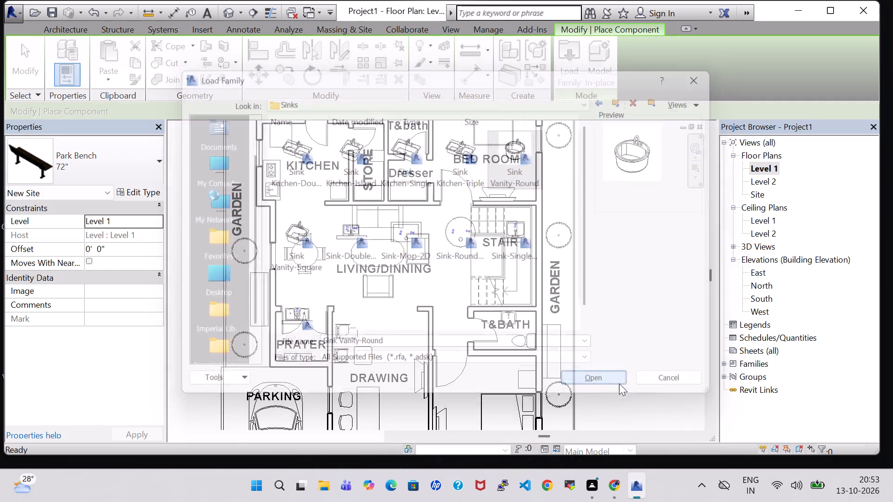
# Place one round vanity sink, rotated with its faucet side against the garden-side wall, above the round dining table in the plan.
pyautogui.scroll(9, 299, 228)
pyautogui.press('space')
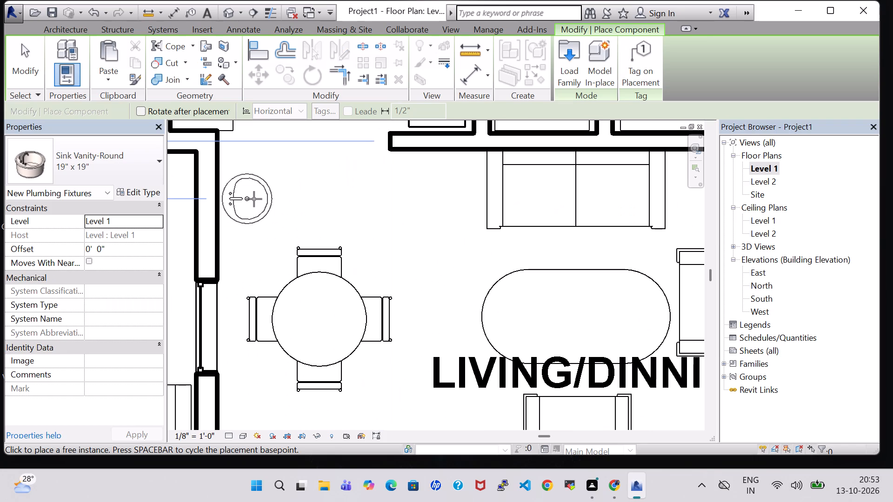
pyautogui.scroll(-3, 255, 198)
pyautogui.moveTo(255, 198); pyautogui.dragTo(261, 161, button='middle')
pyautogui.scroll(-1, 261, 161)
pyautogui.moveTo(261, 161); pyautogui.dragTo(272, 221, button='middle')
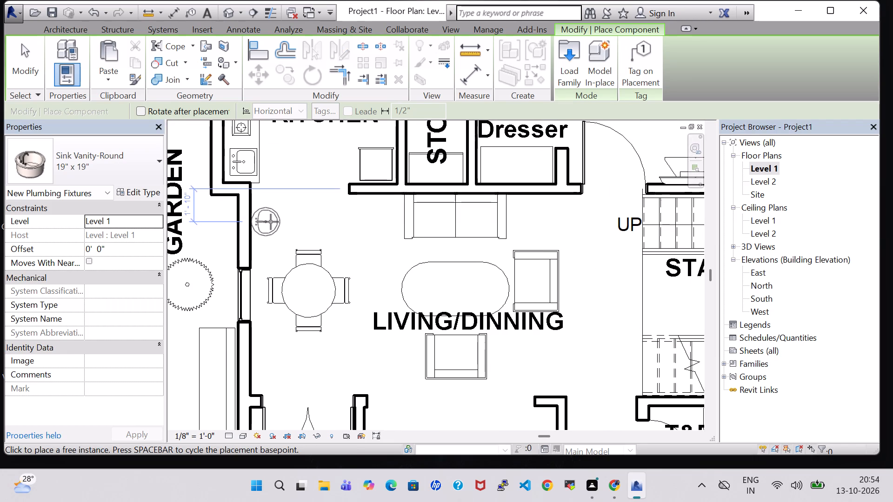
pyautogui.click(271, 222)
pyautogui.press('Escape')
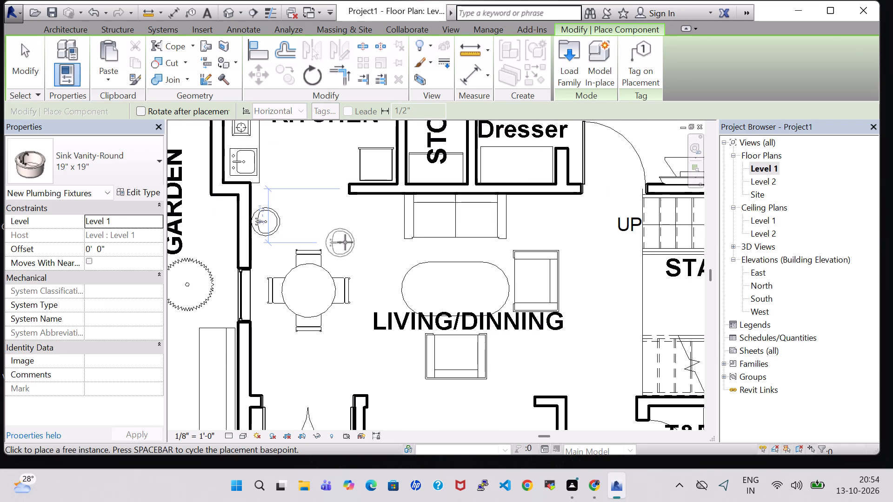
pyautogui.press('Escape')
# Set the offset of the round vanity sink in the dining area to 2' 0".
pyautogui.click(271, 216)
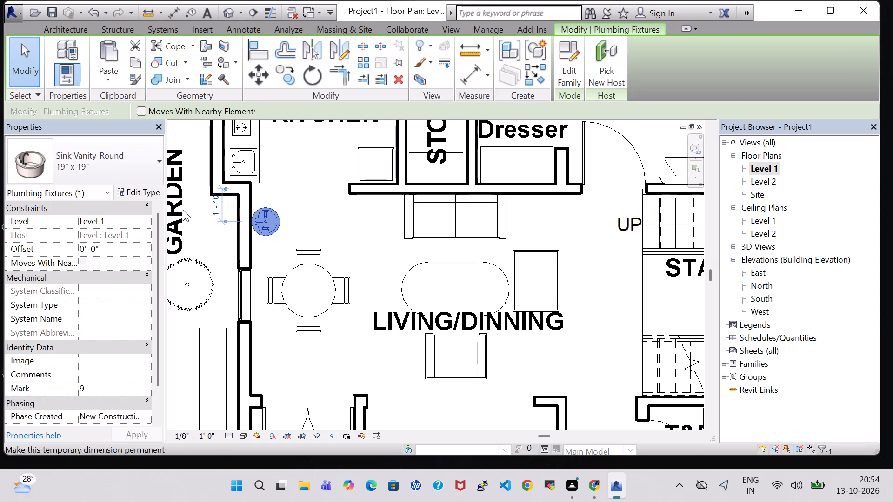
pyautogui.click(85, 249)
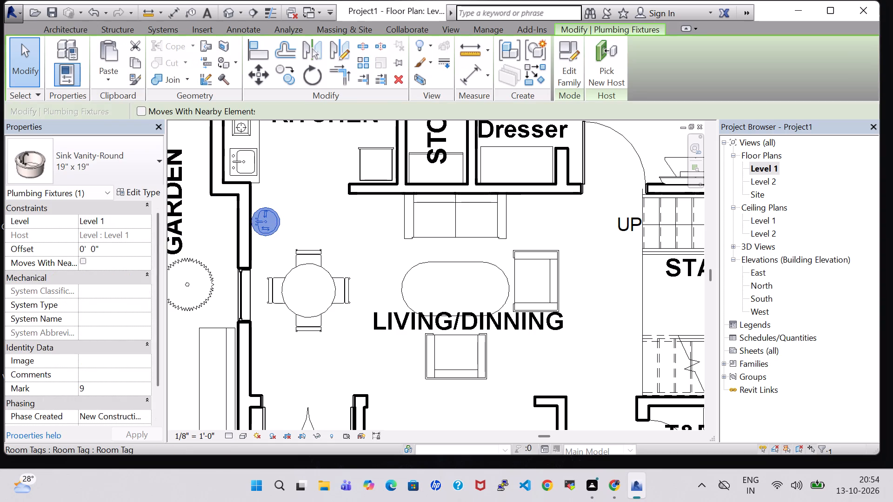
pyautogui.press('BackSpace')
pyautogui.press('2')
pyautogui.press('Return')
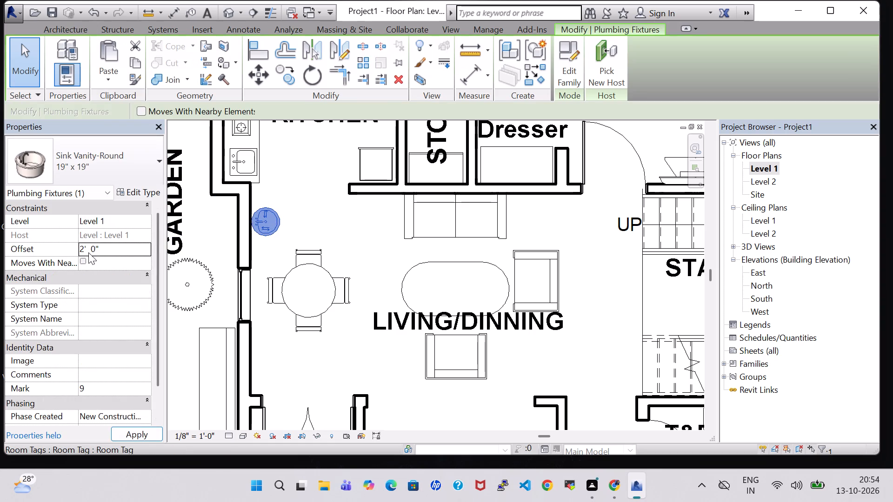
pyautogui.click(363, 363)
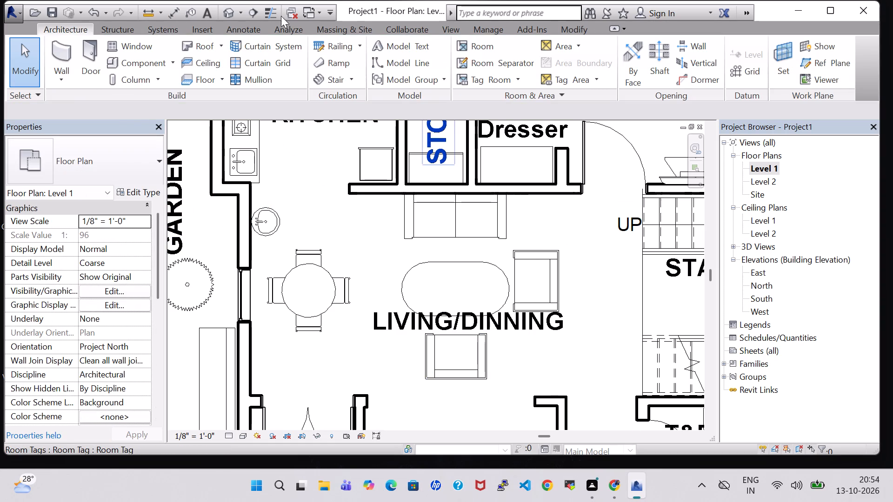
# In the 3D view, nudge the dining-area round sink seven increments along the wall toward the window.
pyautogui.click(230, 12)
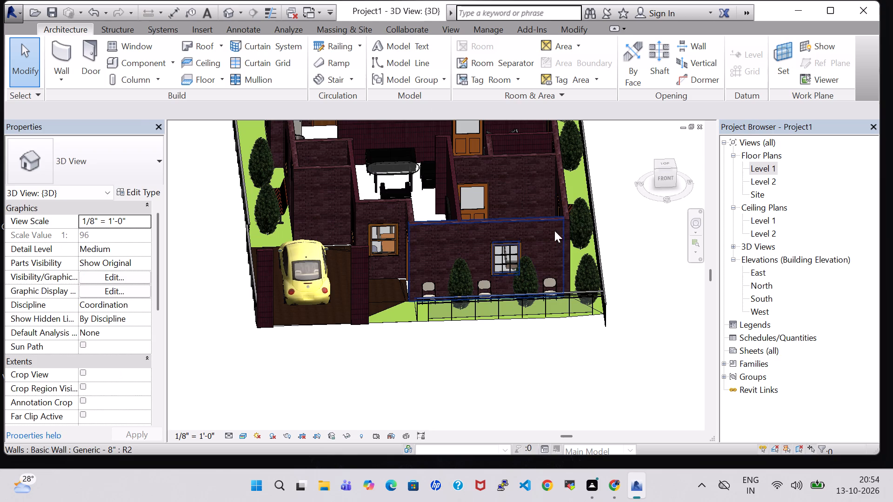
pyautogui.keyDown('shift'); pyautogui.moveTo(629, 217); pyautogui.dragTo(538, 248, button='middle'); pyautogui.keyUp('shift')
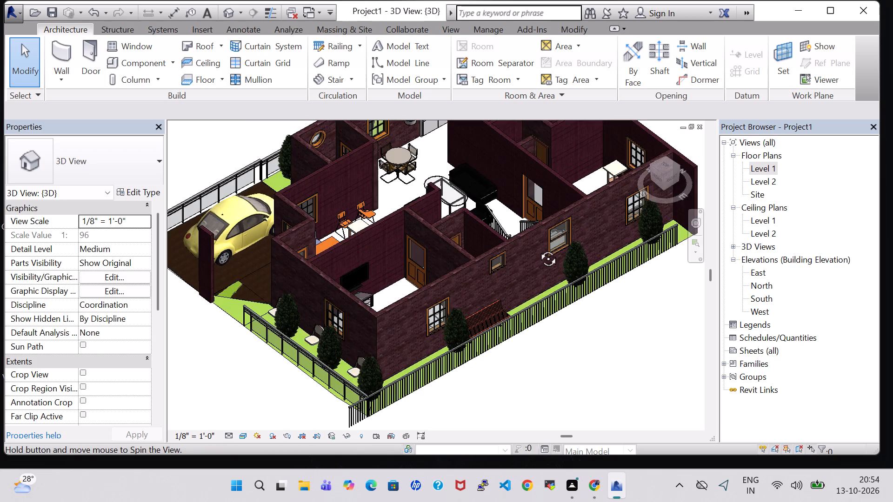
pyautogui.keyDown('shift'); pyautogui.moveTo(538, 248); pyautogui.dragTo(494, 237, button='middle'); pyautogui.keyUp('shift')
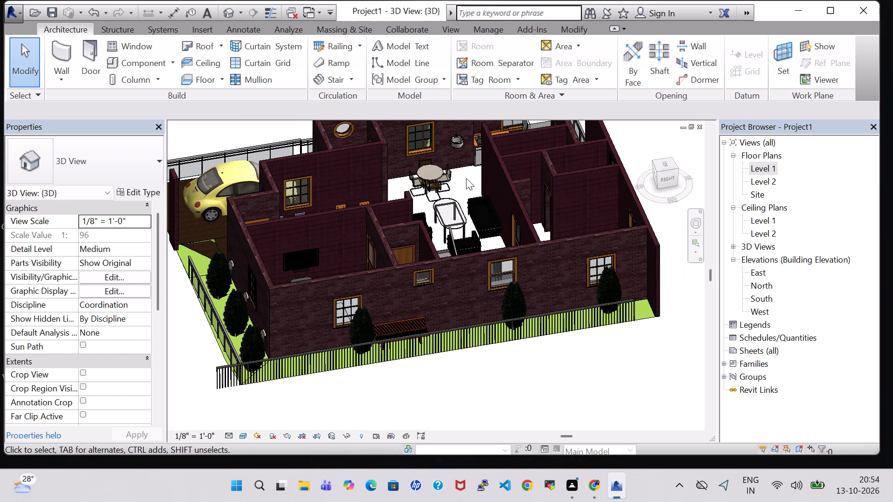
pyautogui.moveTo(466, 178); pyautogui.dragTo(481, 242, button='middle')
pyautogui.scroll(7, 471, 212)
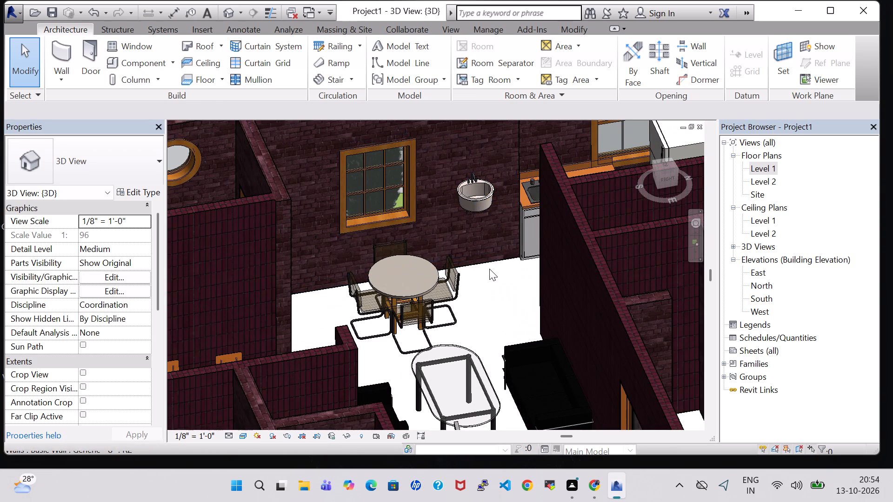
pyautogui.click(480, 198)
pyautogui.press('Left')
pyautogui.press('Left')
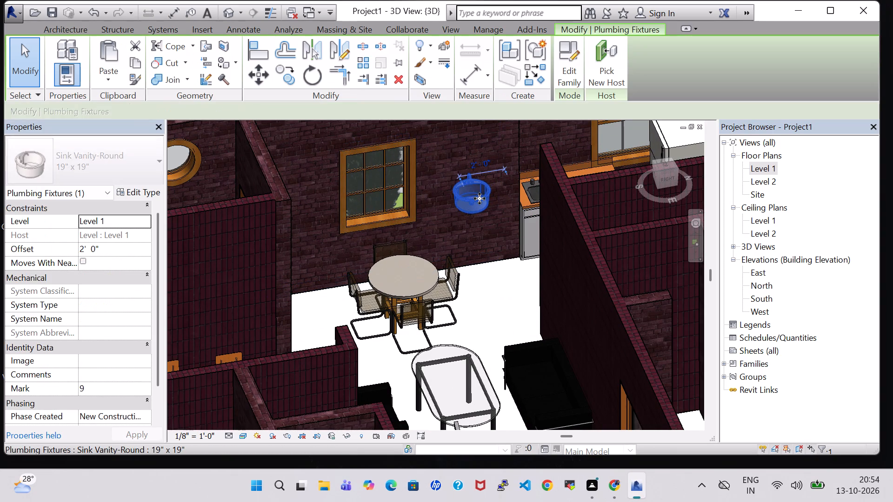
pyautogui.press('Left')
pyautogui.press('Left')
pyautogui.press('Left')
pyautogui.press('Left')
pyautogui.press('Left')
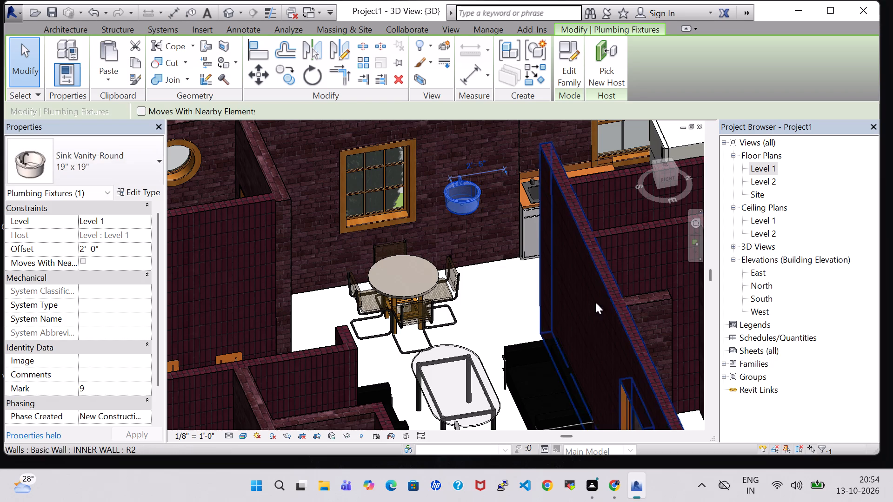
pyautogui.click(493, 302)
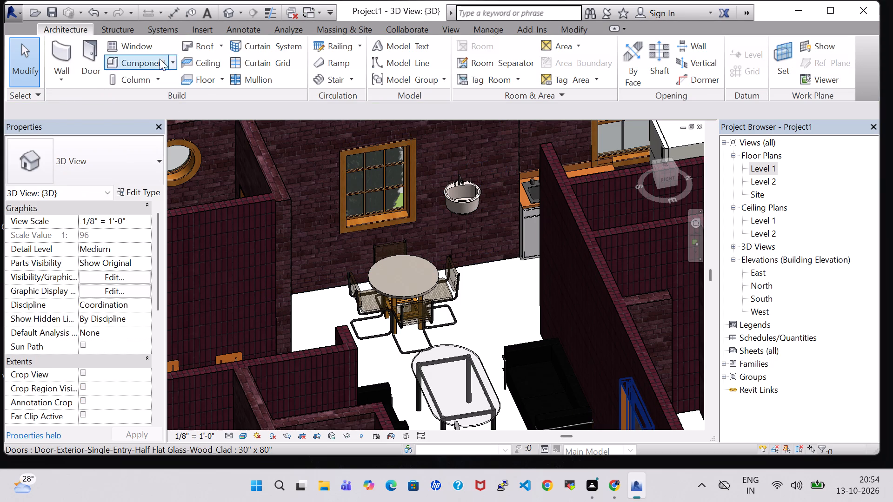
# Return to the Level 1 floor plan and load the Mirror-Ellipse family from the US Imperial Furniture folder for component placement.
pyautogui.doubleClick(764, 170)
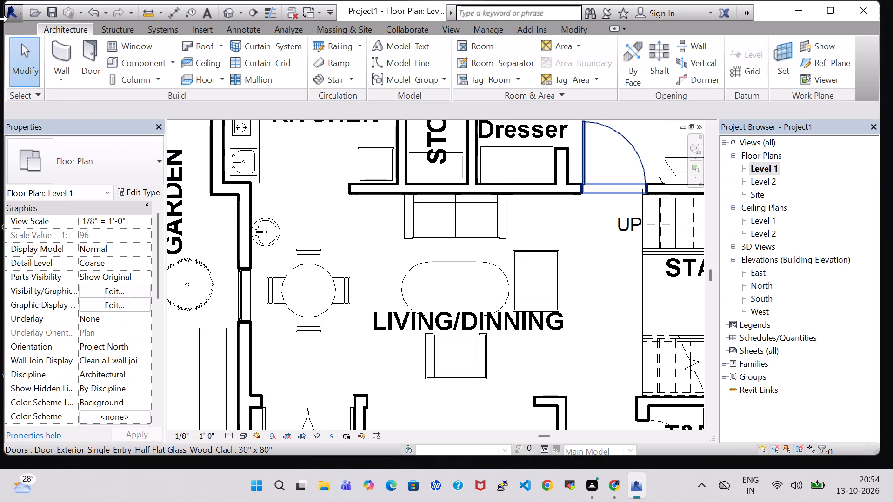
pyautogui.click(135, 57)
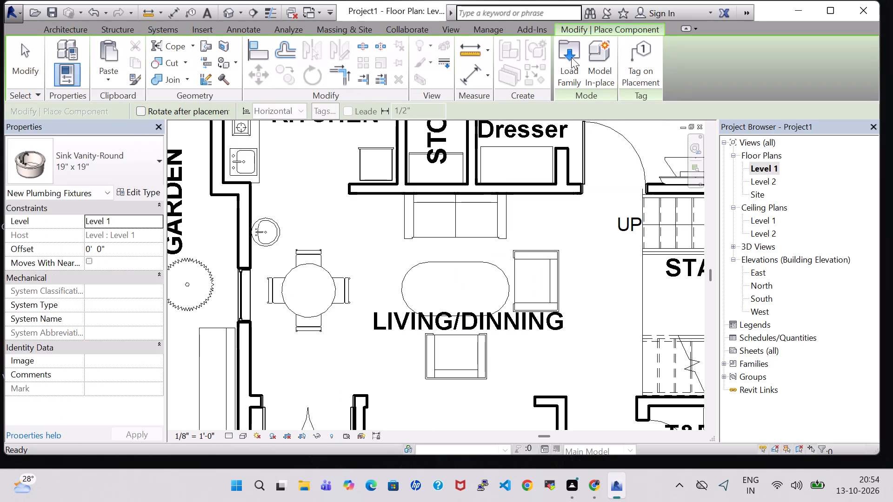
pyautogui.click(571, 57)
pyautogui.scroll(-2, 514, 242)
pyautogui.scroll(1, 516, 152)
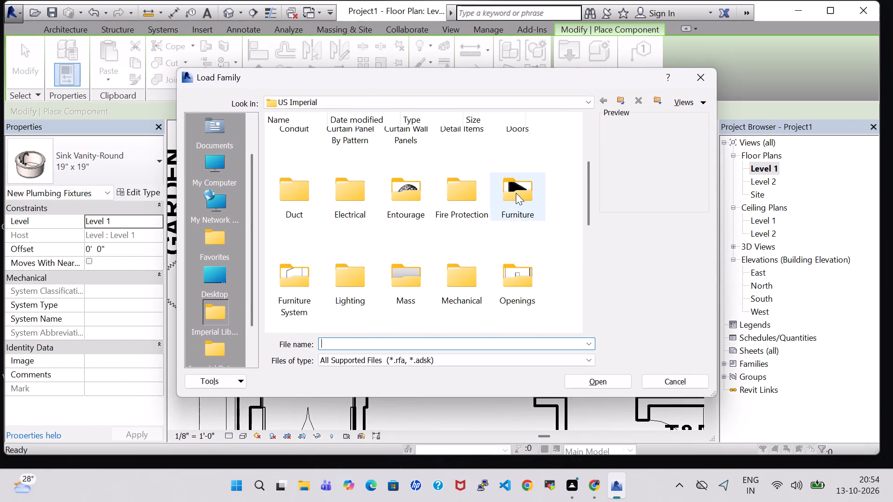
pyautogui.doubleClick(516, 201)
pyautogui.click(536, 141)
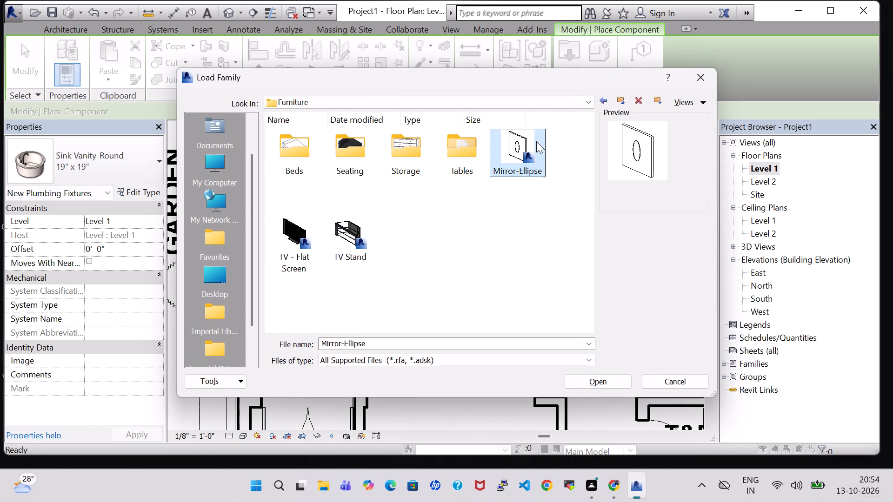
pyautogui.click(600, 377)
# Place one 24" x 48" Mirror-Ellipse on the dining-area wall directly behind the round sink.
pyautogui.scroll(2, 337, 264)
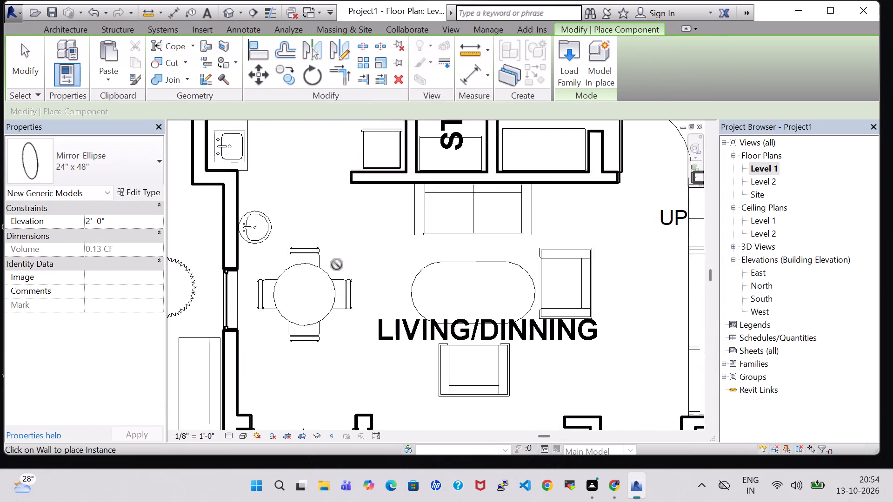
pyautogui.scroll(2, 337, 264)
pyautogui.moveTo(319, 206); pyautogui.dragTo(413, 235, button='middle')
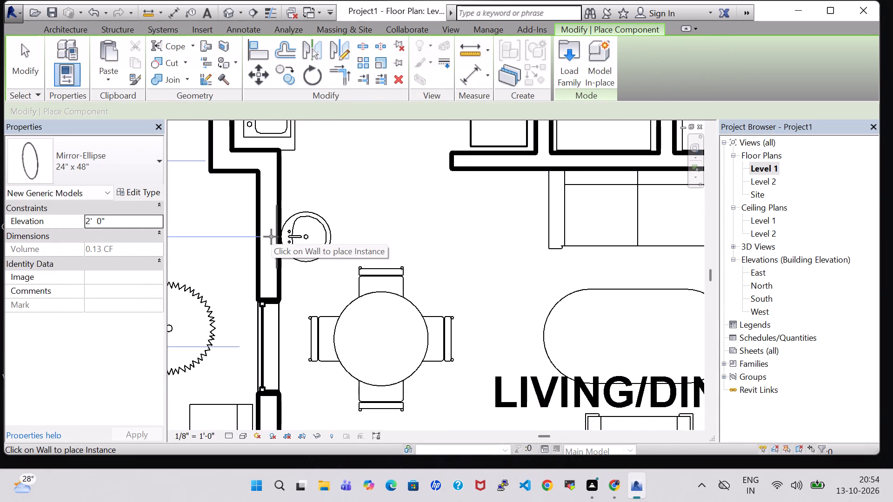
pyautogui.click(276, 231)
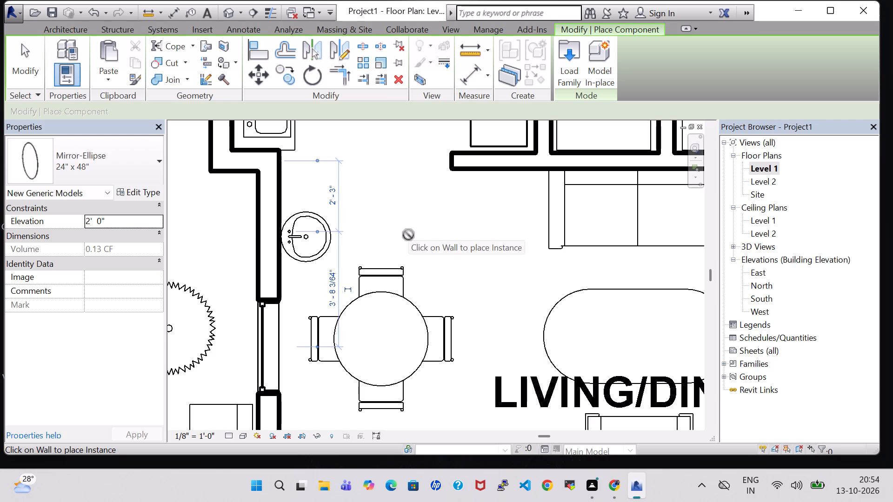
pyautogui.press('Escape')
pyautogui.press('Escape')
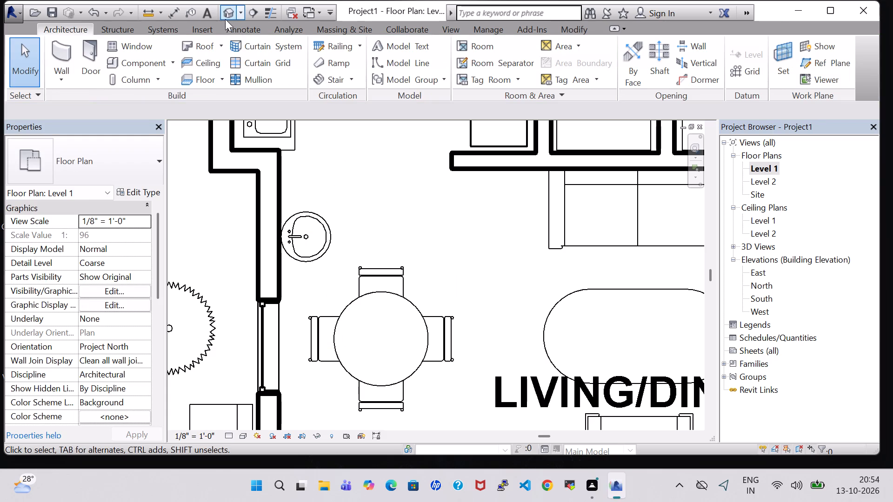
# In the 3D view, set the elevation of the elliptical mirror behind the sink to 3' 0", and finally to 4' 0".
pyautogui.click(225, 19)
pyautogui.click(461, 154)
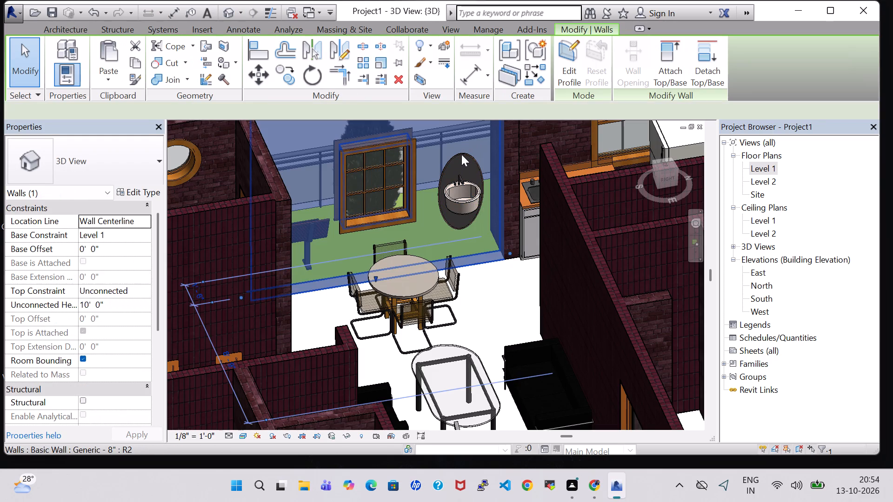
pyautogui.click(495, 304)
pyautogui.click(462, 159)
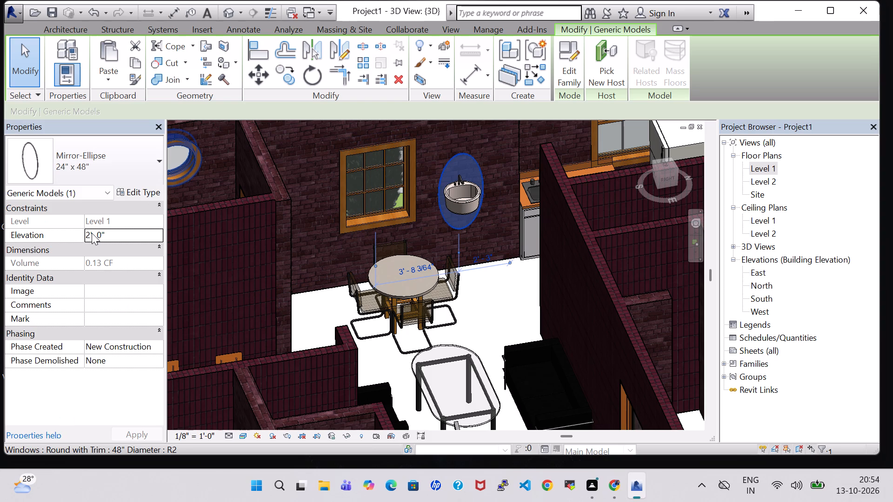
pyautogui.click(92, 233)
pyautogui.press('BackSpace')
pyautogui.press('3')
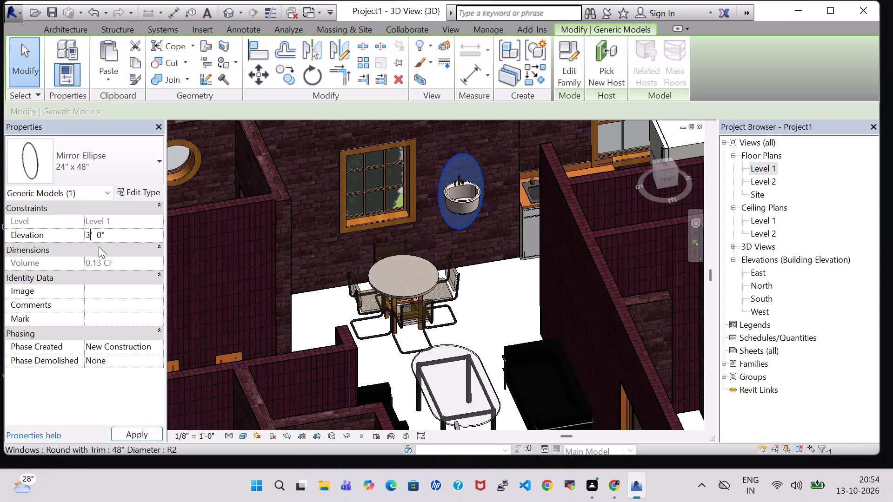
pyautogui.press('Return')
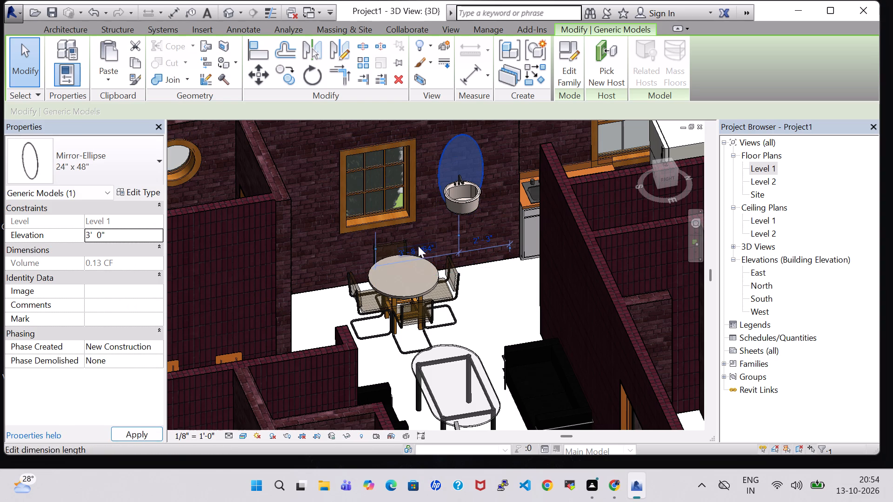
pyautogui.click(92, 232)
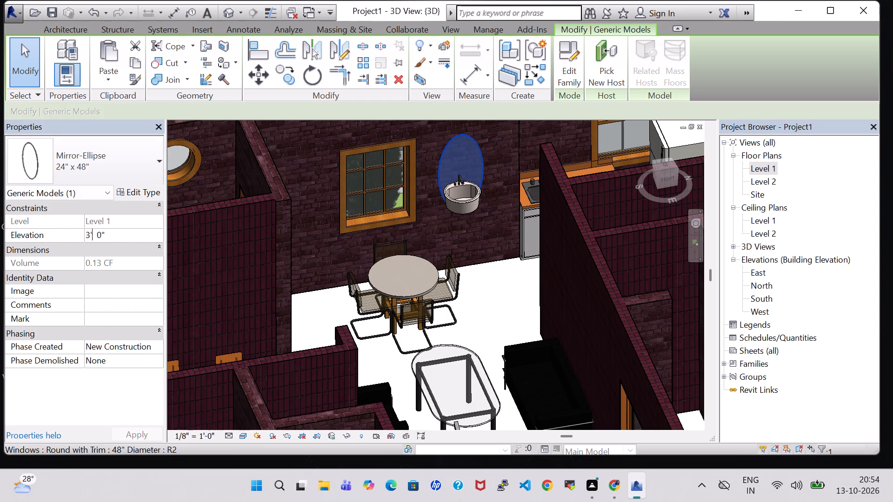
pyautogui.press('Left')
pyautogui.press('BackSpace')
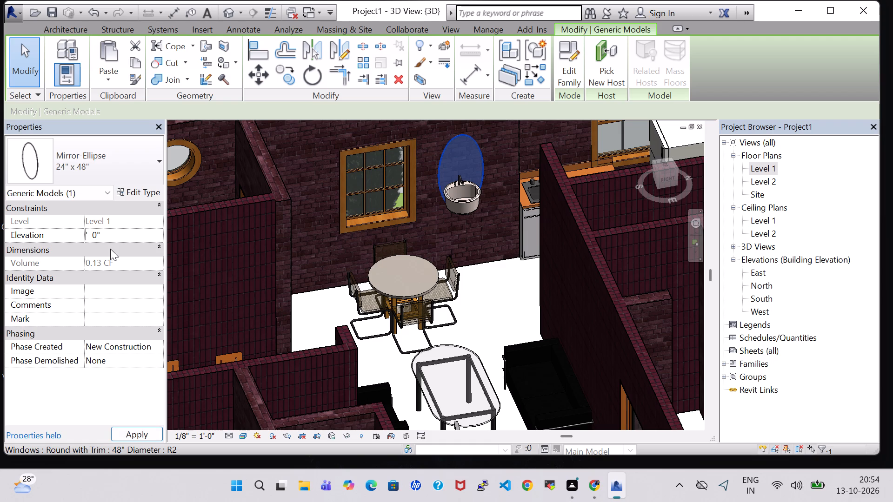
pyautogui.press('4')
pyautogui.press('Return')
# Nudge the round sink four increments away from the mirrored wall and two increments back toward it.
pyautogui.moveTo(501, 288); pyautogui.dragTo(476, 335, button='middle')
pyautogui.scroll(-1, 476, 335)
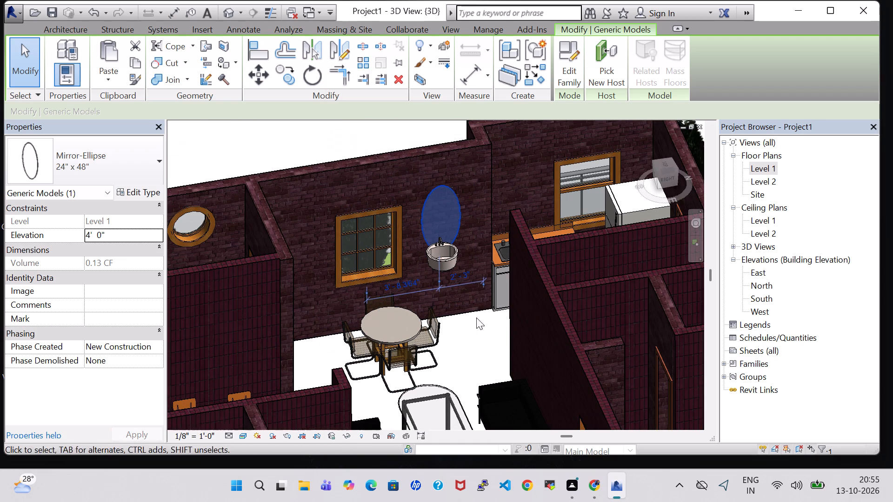
pyautogui.click(451, 258)
pyautogui.press('Down')
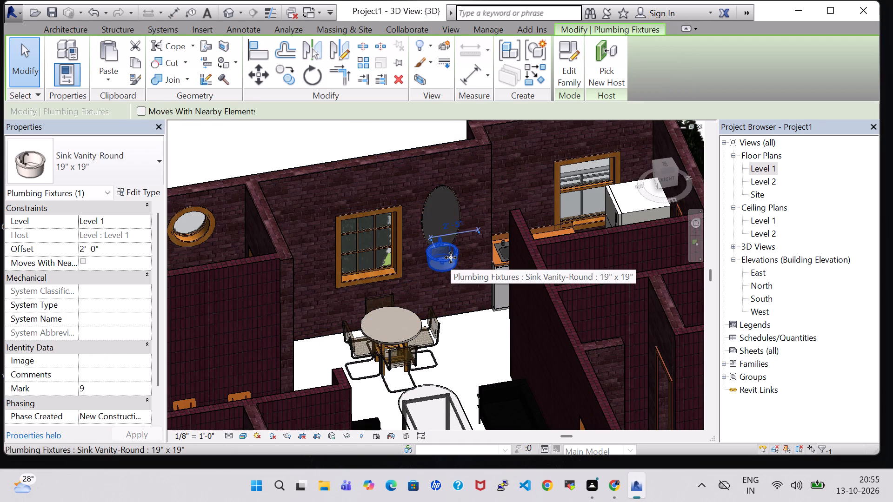
pyautogui.press('Down')
pyautogui.press('Down')
pyautogui.press('Down')
pyautogui.press('Up')
pyautogui.press('Up')
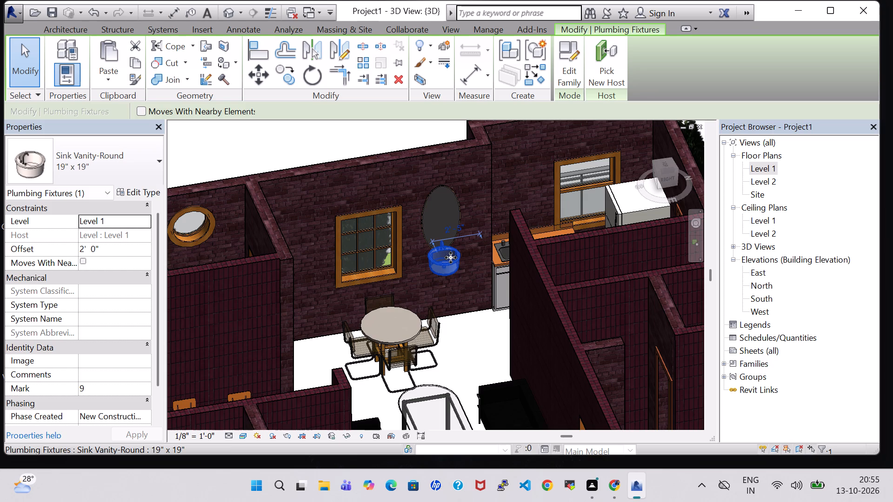
pyautogui.click(83, 249)
pyautogui.press('Right')
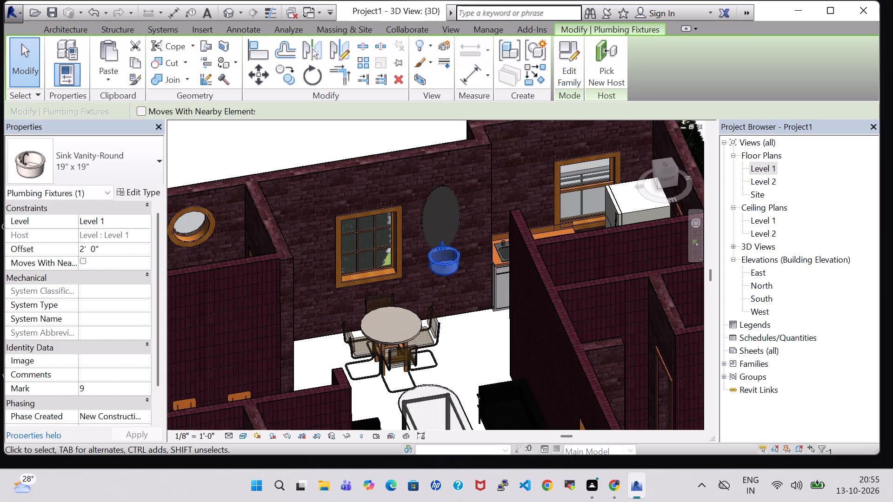
pyautogui.click(460, 347)
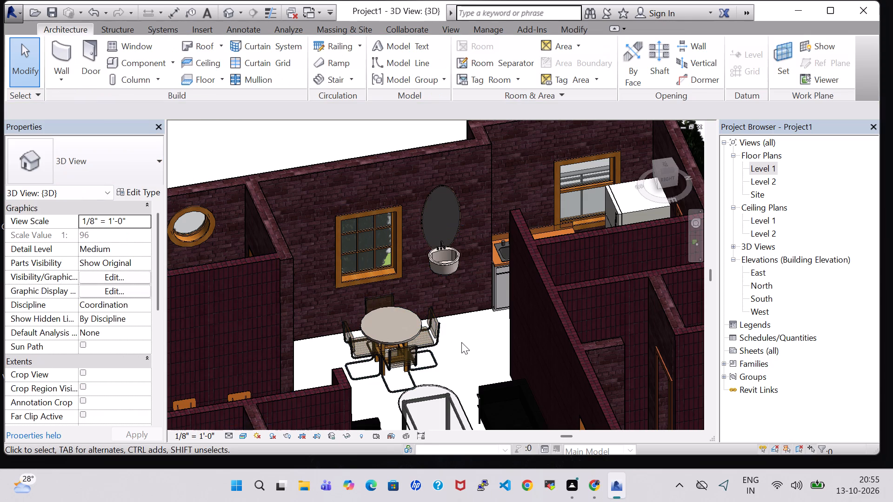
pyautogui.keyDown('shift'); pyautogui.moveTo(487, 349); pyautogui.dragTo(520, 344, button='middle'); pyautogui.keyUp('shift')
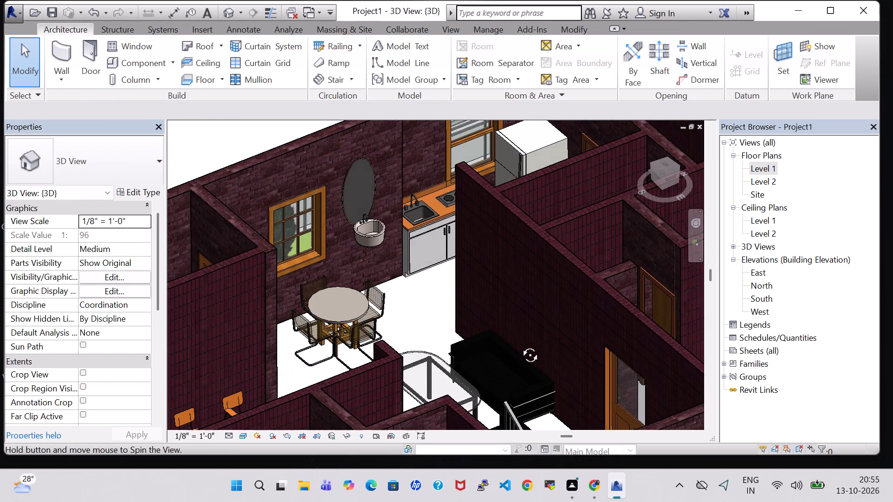
# Nudge the round sink five increments toward the mirrored dining-area wall and check its position in the Level 1 floor plan.
pyautogui.keyDown('shift'); pyautogui.moveTo(520, 344); pyautogui.dragTo(554, 332, button='middle'); pyautogui.keyUp('shift')
pyautogui.keyDown('shift'); pyautogui.moveTo(335, 283); pyautogui.dragTo(359, 283, button='middle'); pyautogui.keyUp('shift')
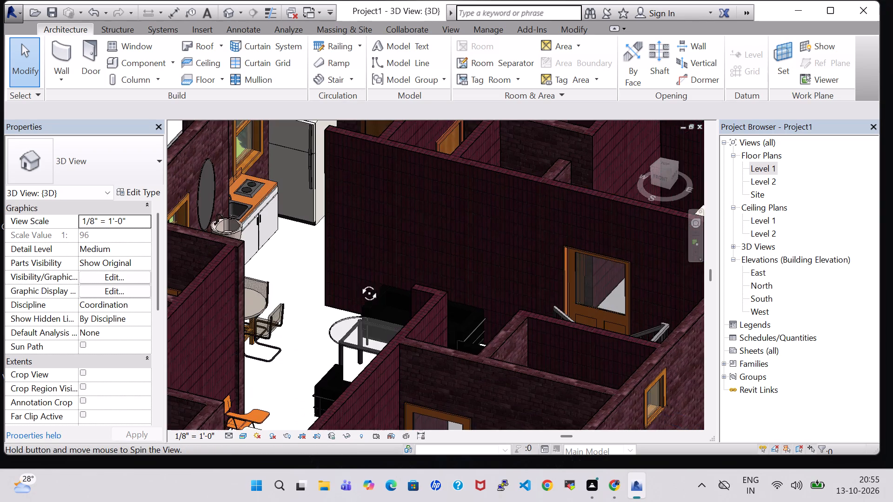
pyautogui.keyDown('shift'); pyautogui.moveTo(359, 283); pyautogui.dragTo(375, 299, button='middle'); pyautogui.keyUp('shift')
pyautogui.moveTo(221, 216); pyautogui.dragTo(374, 232, button='middle')
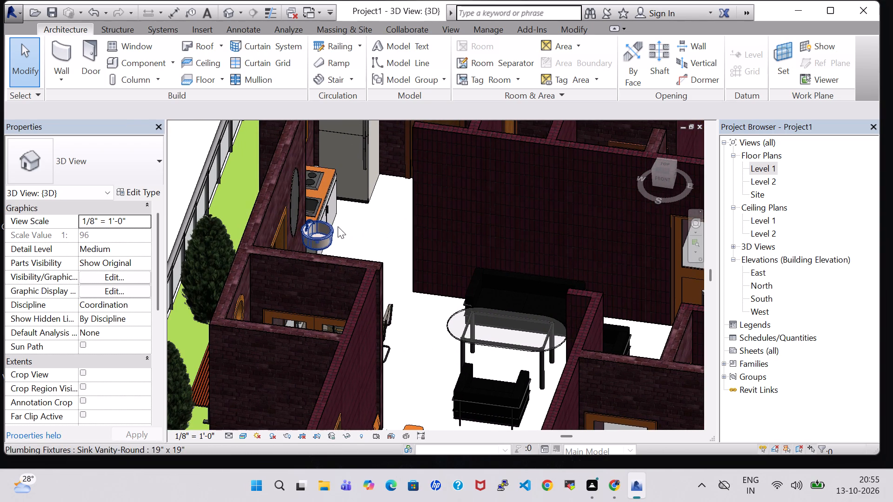
pyautogui.keyDown('shift'); pyautogui.moveTo(348, 226); pyautogui.dragTo(381, 229, button='middle'); pyautogui.keyUp('shift')
pyautogui.keyDown('shift'); pyautogui.scroll(1, 348, 226); pyautogui.keyUp('shift')
pyautogui.keyDown('shift'); pyautogui.moveTo(294, 240); pyautogui.dragTo(287, 243, button='middle'); pyautogui.keyUp('shift')
pyautogui.scroll(5, 287, 243)
pyautogui.keyDown('shift'); pyautogui.moveTo(287, 243); pyautogui.dragTo(280, 247, button='middle'); pyautogui.keyUp('shift')
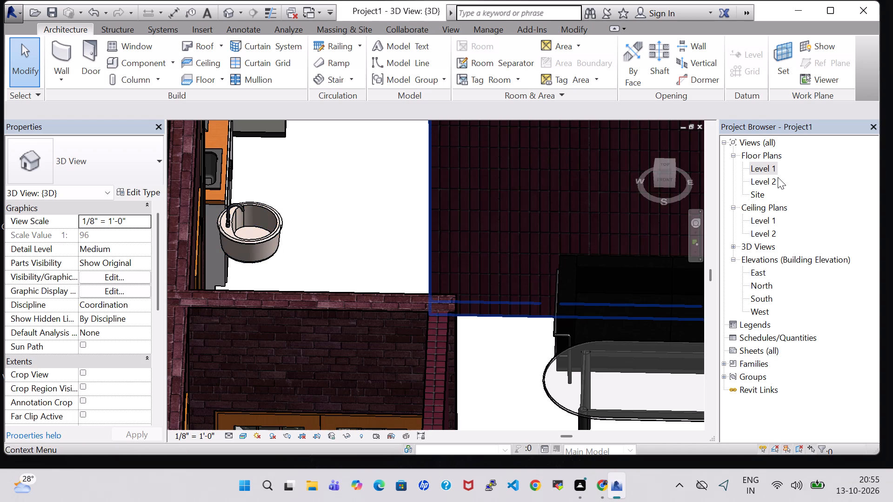
pyautogui.click(261, 228)
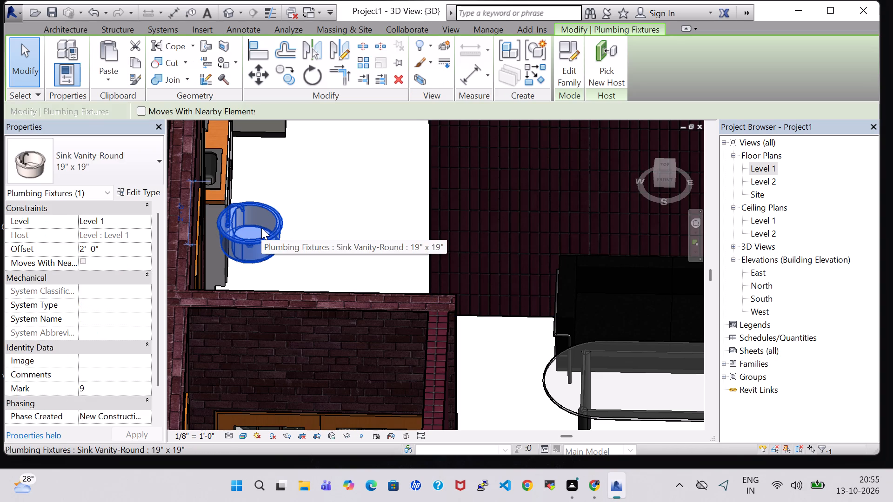
pyautogui.press('Left')
pyautogui.press('Left')
pyautogui.press('Left')
pyautogui.press('Left')
pyautogui.press('Left')
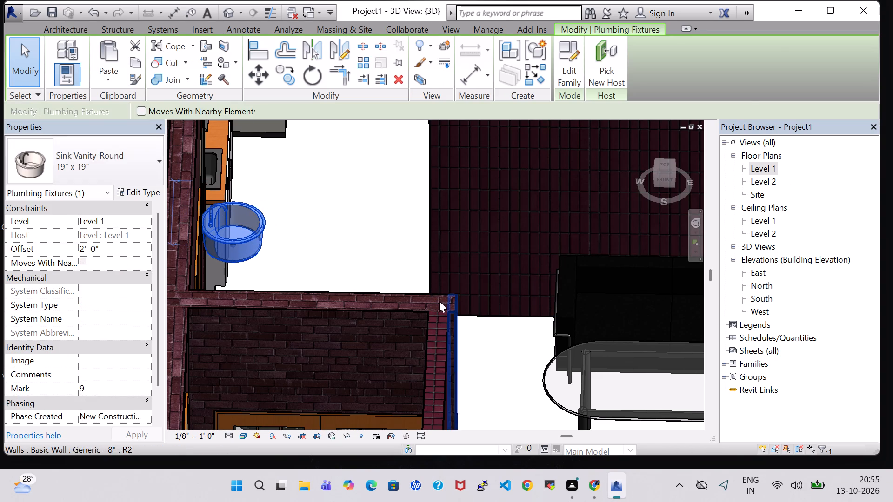
pyautogui.doubleClick(767, 167)
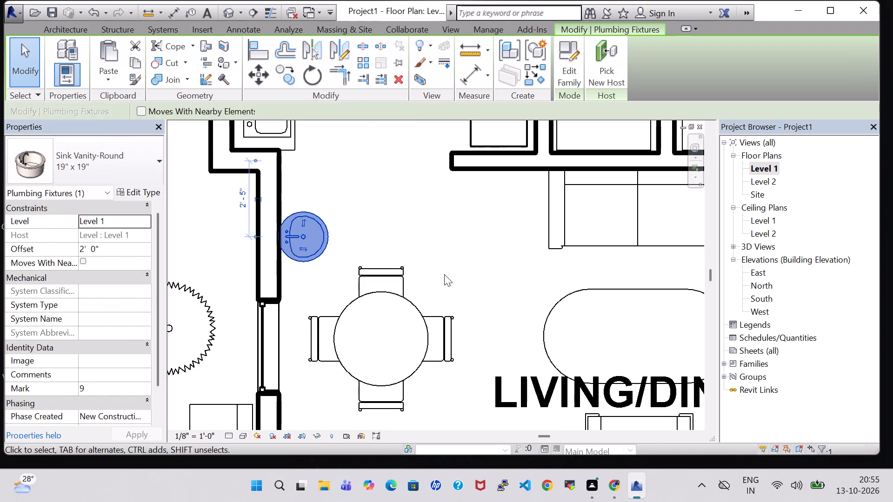
pyautogui.click(348, 230)
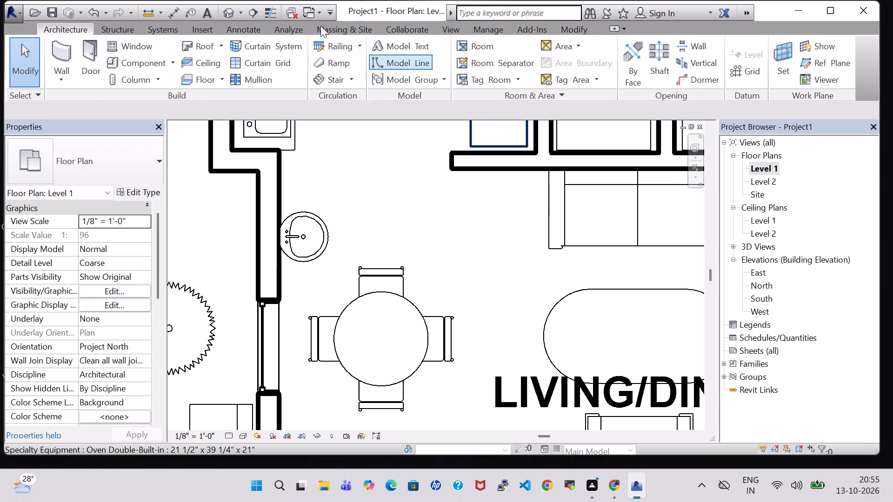
# In the 3D view, nudge the elliptical mirror behind the round sink upward to an elevation of 5' 3".
pyautogui.click(221, 13)
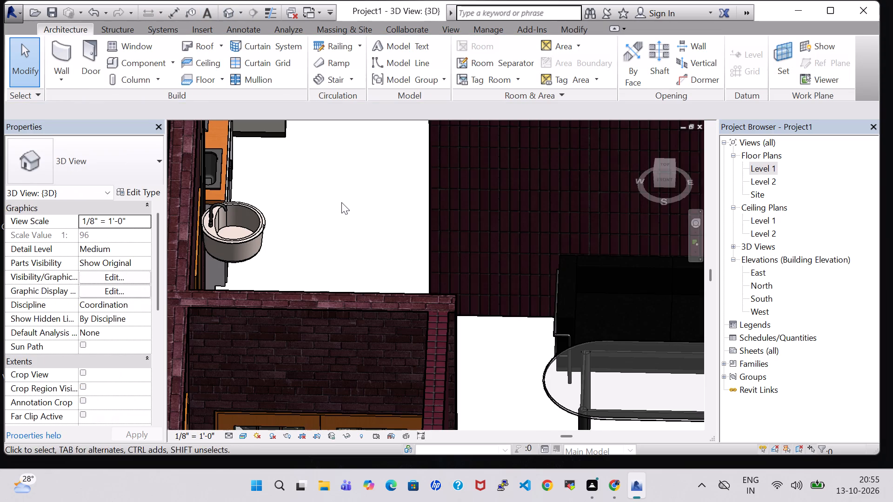
pyautogui.keyDown('shift'); pyautogui.moveTo(341, 202); pyautogui.dragTo(269, 184, button='middle'); pyautogui.keyUp('shift')
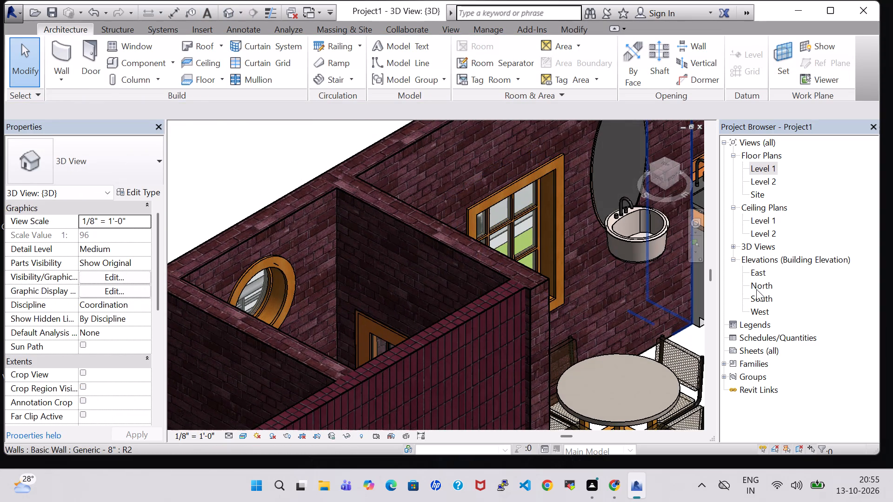
pyautogui.keyDown('shift'); pyautogui.moveTo(641, 283); pyautogui.dragTo(602, 278, button='middle'); pyautogui.keyUp('shift')
pyautogui.moveTo(626, 282); pyautogui.dragTo(352, 215, button='middle')
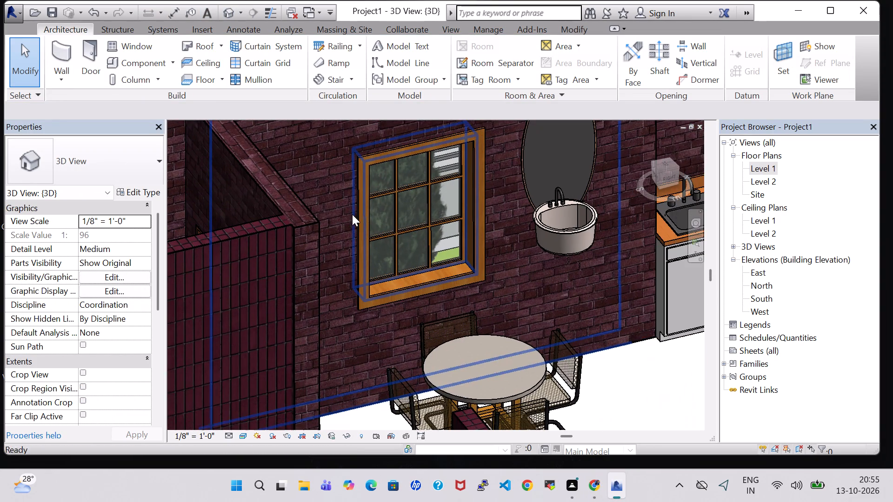
pyautogui.scroll(-1, 610, 419)
pyautogui.scroll(-2, 613, 373)
pyautogui.keyDown('shift'); pyautogui.moveTo(669, 387); pyautogui.dragTo(641, 387, button='middle'); pyautogui.keyUp('shift')
pyautogui.click(667, 231)
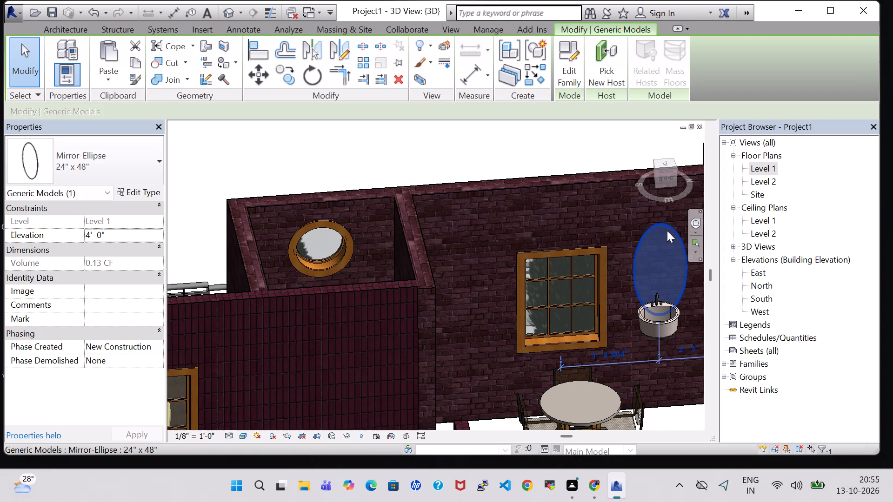
pyautogui.press('Up')
pyautogui.press('Up')
pyautogui.press('Up')
pyautogui.press('Up')
pyautogui.press('Up')
pyautogui.press('Up')
pyautogui.press('Up')
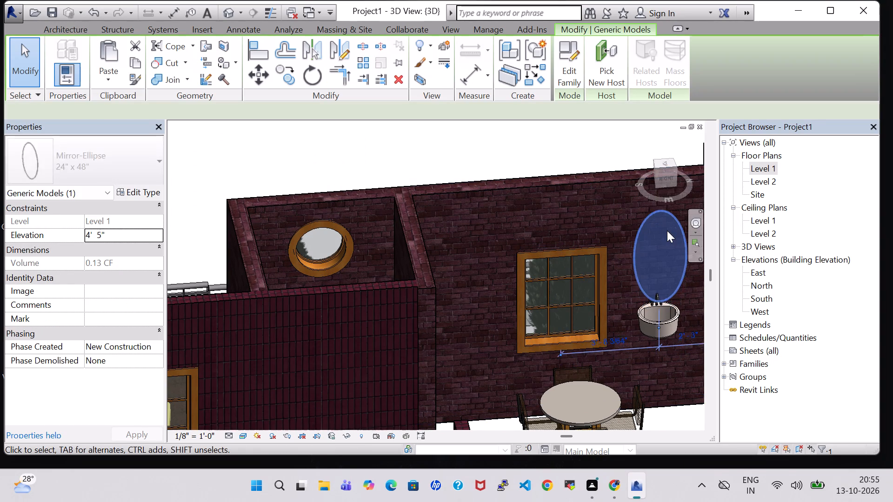
pyautogui.press('Up')
pyautogui.press('Up')
pyautogui.press('Up')
pyautogui.press('Up')
pyautogui.press('Up')
pyautogui.press('Up')
pyautogui.press('Up')
pyautogui.press('Up')
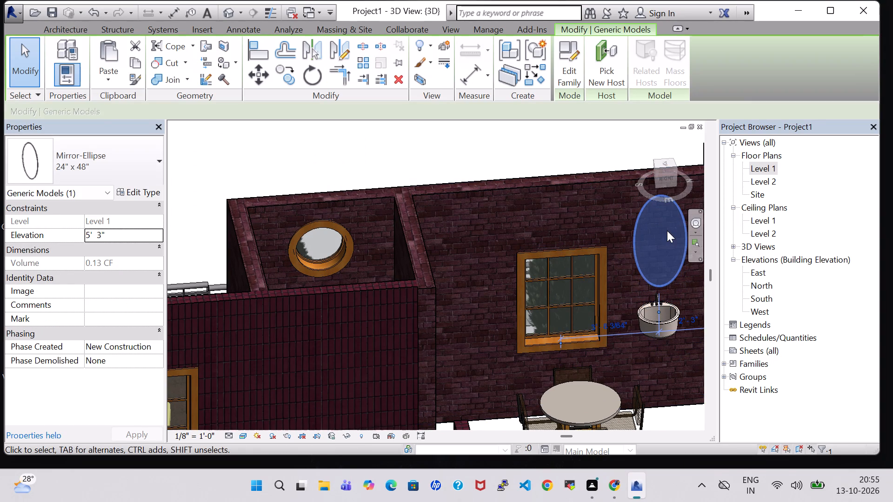
pyautogui.click(482, 152)
pyautogui.scroll(-2, 482, 152)
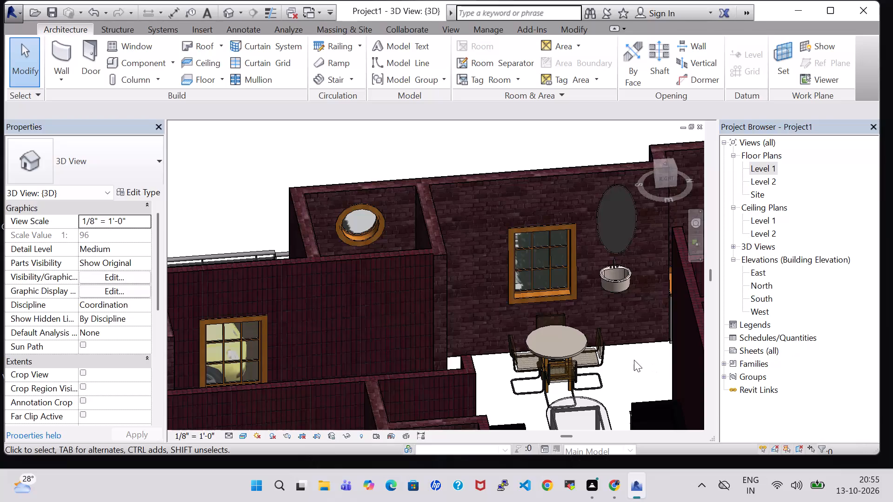
pyautogui.keyDown('shift'); pyautogui.moveTo(634, 360); pyautogui.dragTo(622, 359, button='middle'); pyautogui.keyUp('shift')
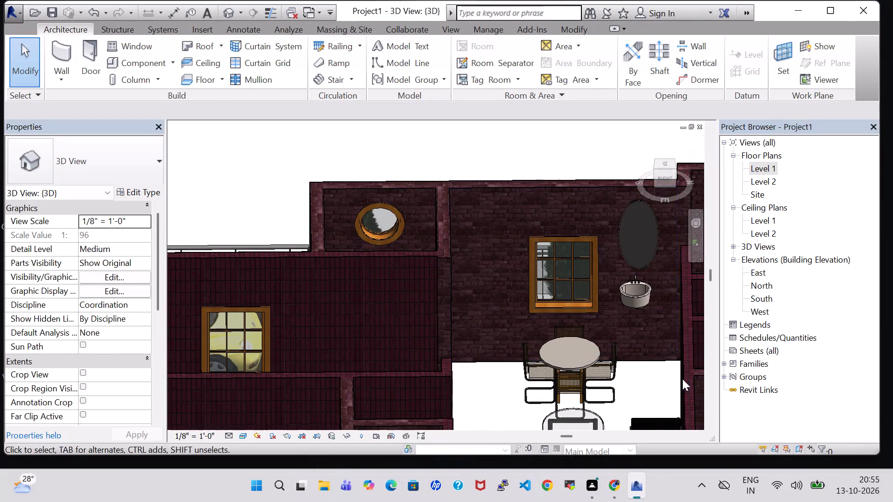
pyautogui.keyDown('shift'); pyautogui.moveTo(652, 380); pyautogui.dragTo(644, 380, button='middle'); pyautogui.keyUp('shift')
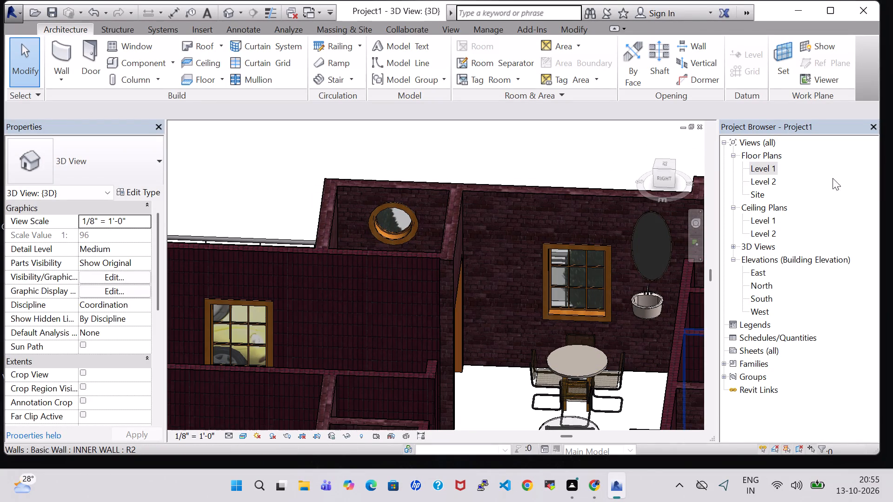
# On Level 1, load Mirror-Ellipse from the Furniture folder and place one on the upper bedroom's garden-side wall, about 2' 11" from the stair-side wall.
pyautogui.doubleClick(757, 166)
pyautogui.scroll(-5, 462, 249)
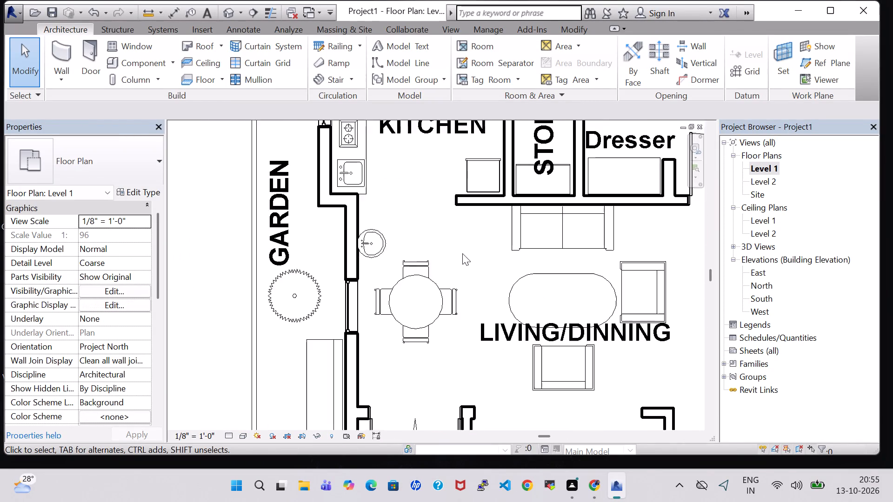
pyautogui.moveTo(462, 253); pyautogui.dragTo(383, 248, button='middle')
pyautogui.scroll(-1, 383, 248)
pyautogui.moveTo(577, 238); pyautogui.dragTo(424, 355, button='middle')
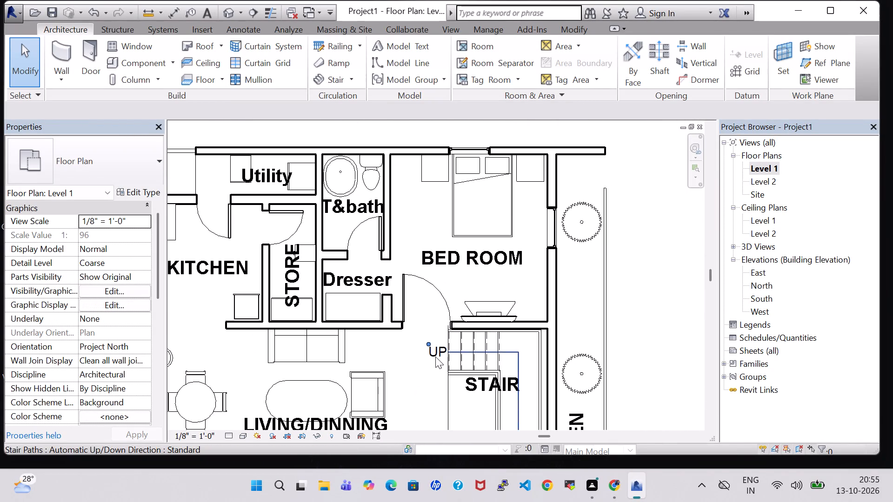
pyautogui.scroll(1, 612, 271)
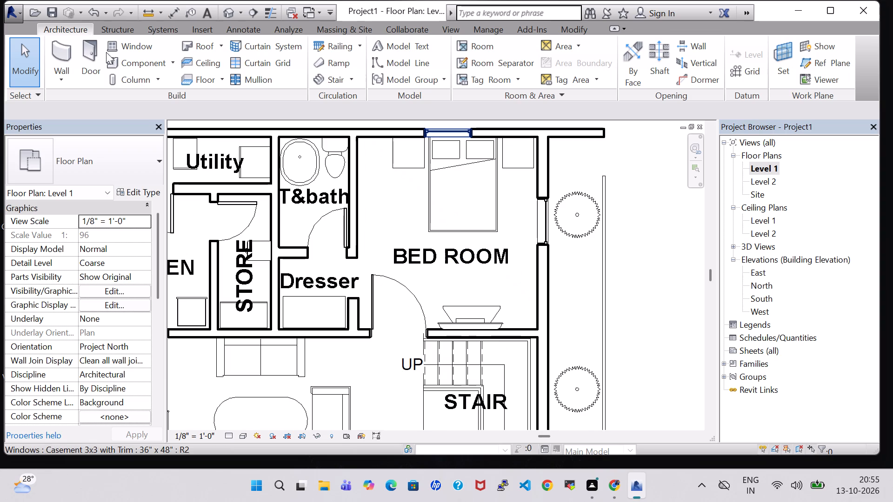
pyautogui.click(143, 68)
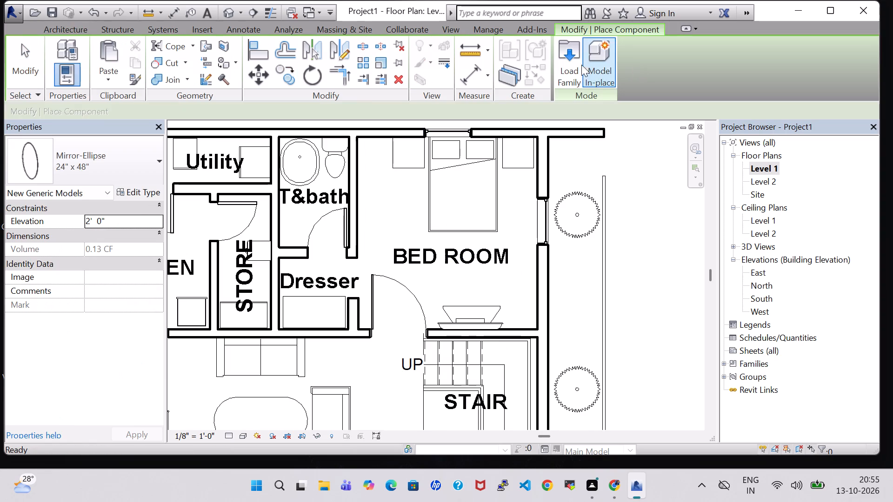
pyautogui.click(578, 66)
pyautogui.scroll(-1, 552, 235)
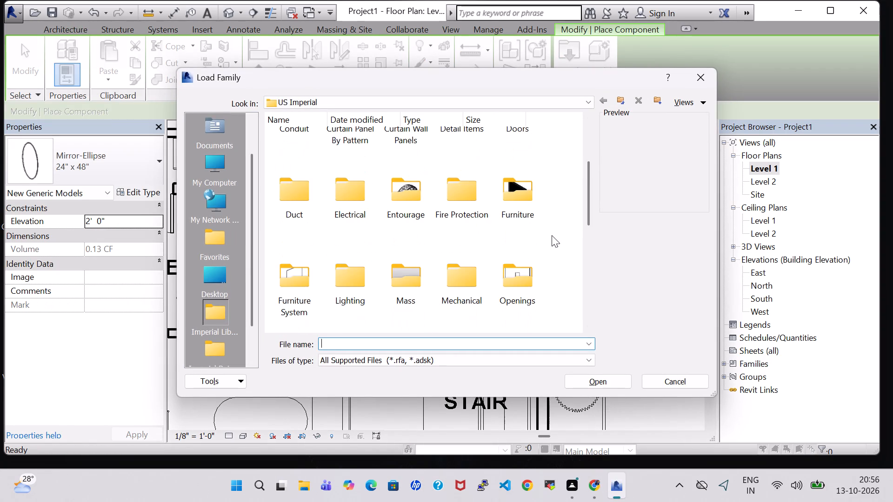
pyautogui.doubleClick(519, 179)
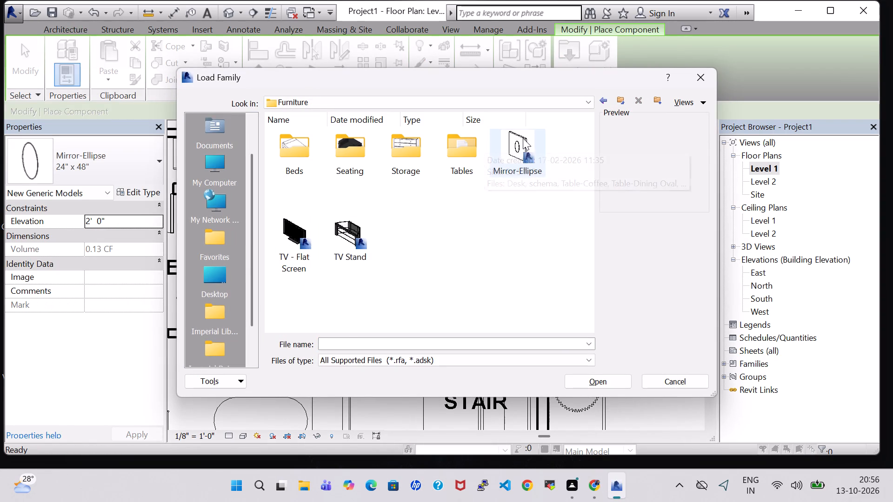
pyautogui.click(523, 138)
pyautogui.click(602, 384)
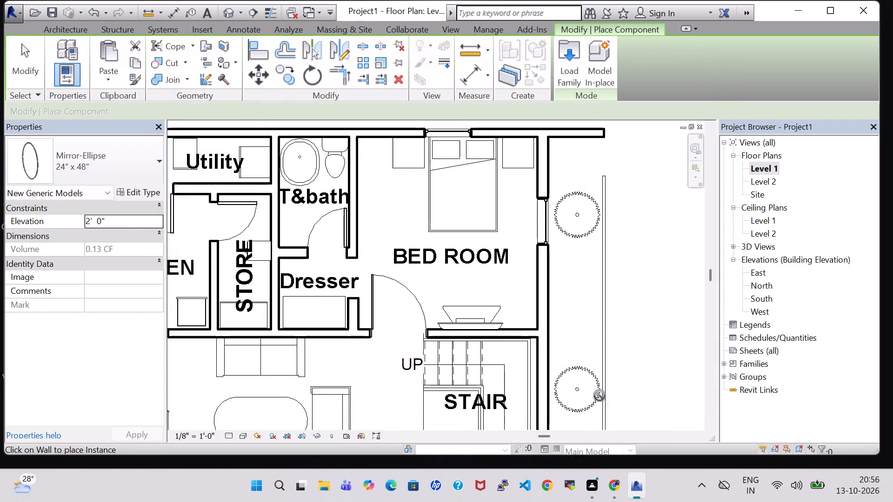
pyautogui.scroll(2, 501, 231)
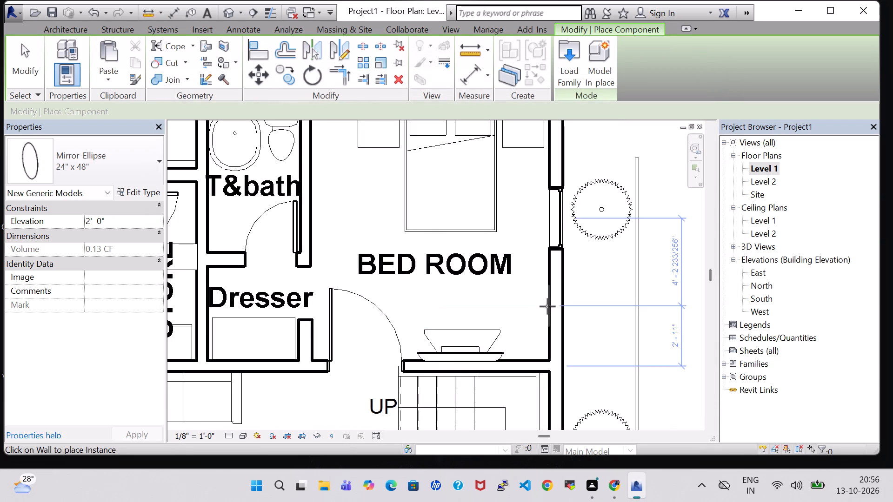
pyautogui.click(550, 306)
# Place another 24" x 48" Mirror-Ellipse on the front bedroom's garden wall, between window and outer corner, about 2' 10" from the window's centre.
pyautogui.scroll(-3, 557, 310)
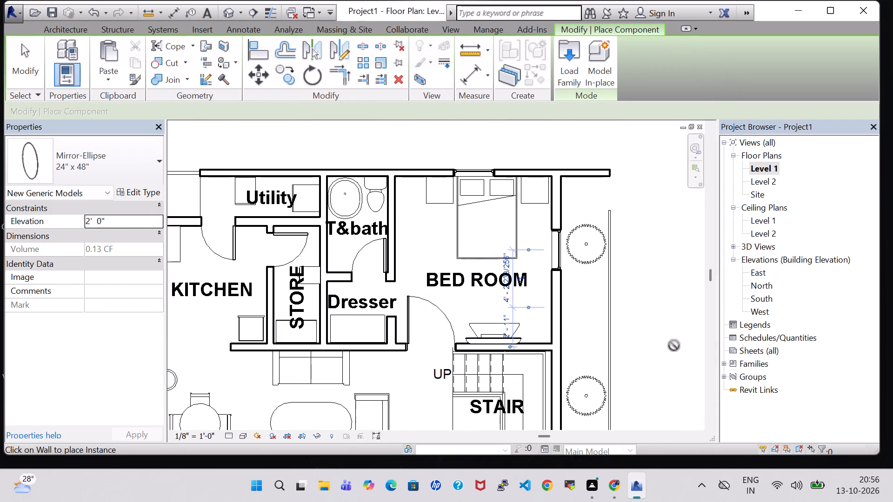
pyautogui.moveTo(641, 336); pyautogui.dragTo(585, 176, button='middle')
pyautogui.scroll(-3, 585, 172)
pyautogui.moveTo(612, 230); pyautogui.dragTo(574, 152, button='middle')
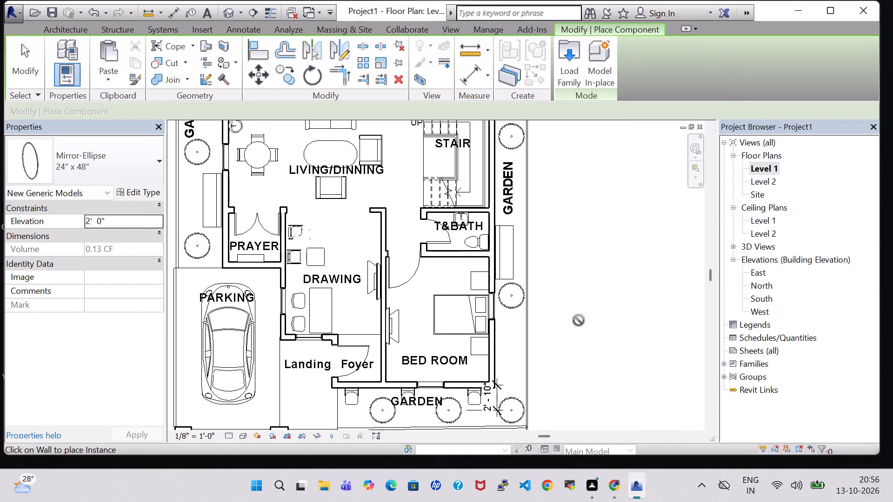
pyautogui.moveTo(579, 320); pyautogui.dragTo(591, 268, button='middle')
pyautogui.scroll(6, 588, 268)
pyautogui.scroll(-1, 587, 268)
pyautogui.moveTo(587, 268); pyautogui.dragTo(680, 256, button='middle')
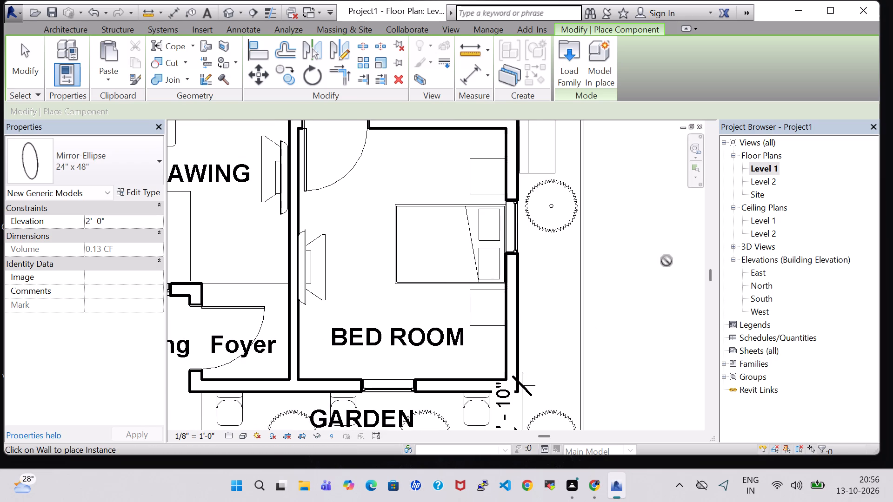
pyautogui.click(439, 378)
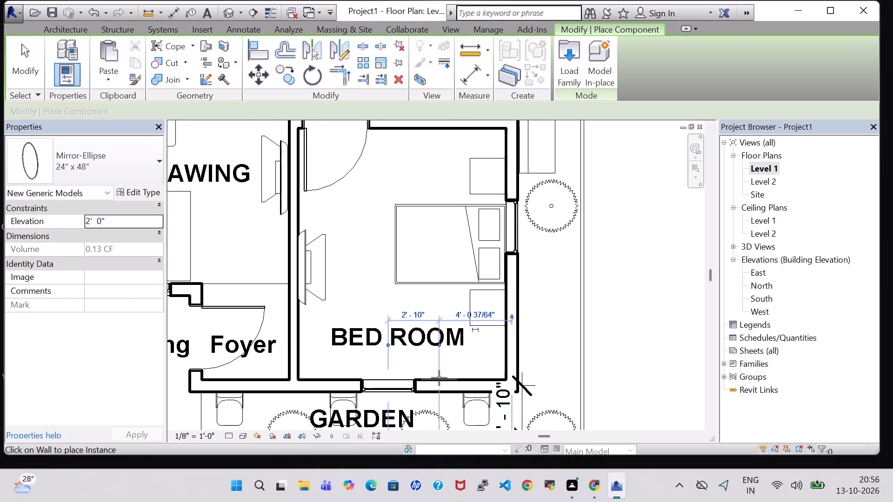
# In the 3D view, nudge the front bedroom's elliptical mirror eight increments away from the window toward the outer corner.
pyautogui.click(227, 15)
pyautogui.scroll(-2, 467, 167)
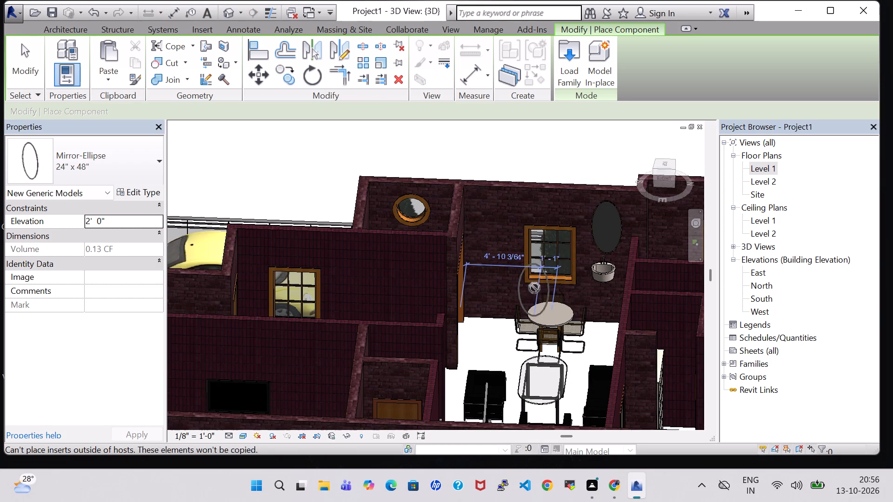
pyautogui.moveTo(524, 154); pyautogui.dragTo(545, 161, button='middle')
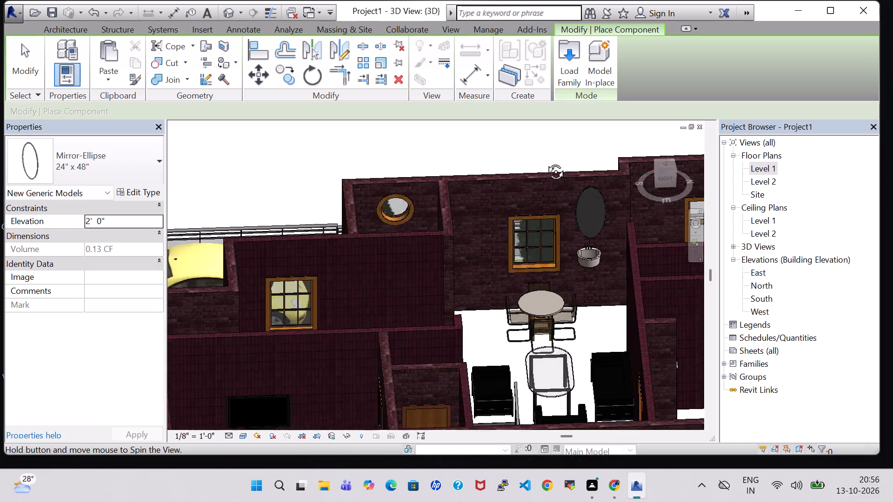
pyautogui.moveTo(545, 161); pyautogui.dragTo(813, 184, button='middle')
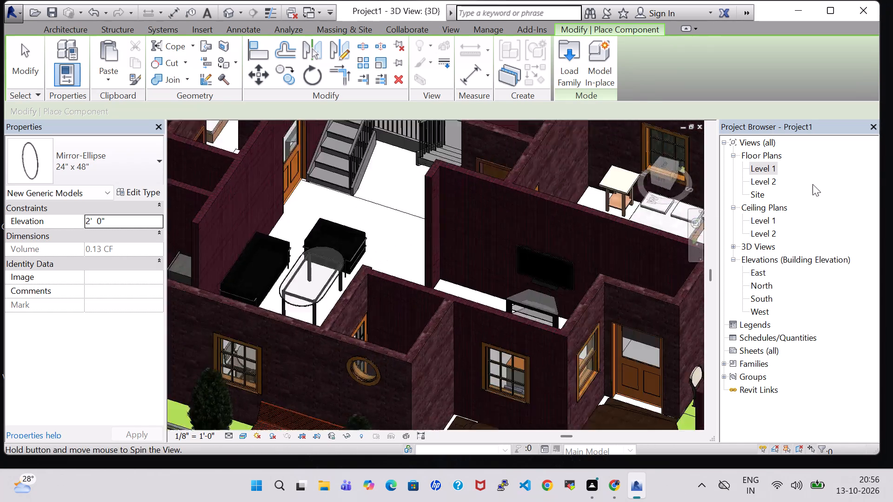
pyautogui.moveTo(813, 184); pyautogui.dragTo(873, 170, button='middle')
pyautogui.moveTo(435, 167); pyautogui.dragTo(448, 289, button='middle')
pyautogui.press('Escape')
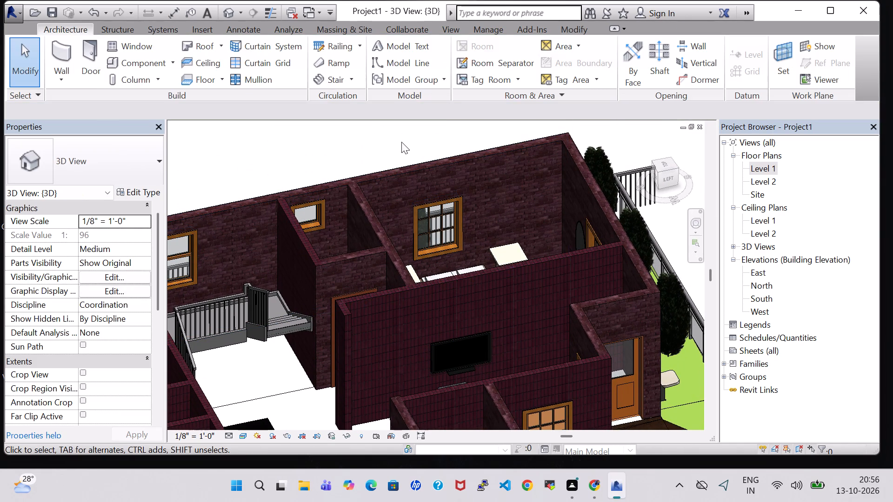
pyautogui.keyDown('shift'); pyautogui.moveTo(401, 143); pyautogui.dragTo(475, 151, button='middle'); pyautogui.keyUp('shift')
pyautogui.moveTo(475, 151); pyautogui.dragTo(536, 139, button='middle')
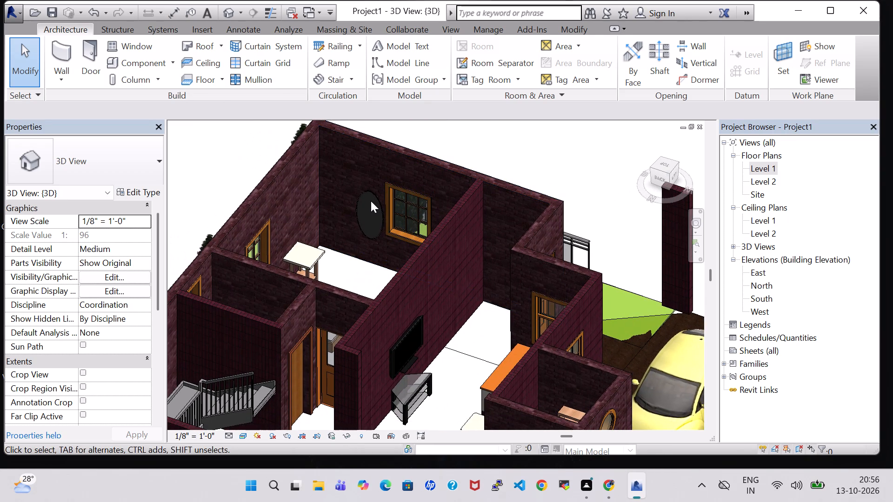
pyautogui.click(371, 194)
pyautogui.press('Left')
pyautogui.press('Left')
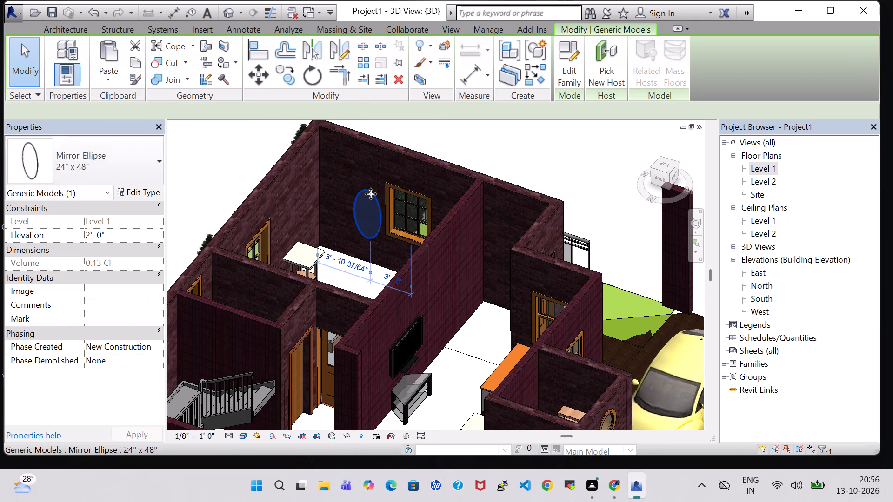
pyautogui.press('Left')
pyautogui.press('Left')
pyautogui.press('Left')
pyautogui.press('Left')
pyautogui.press('Left')
pyautogui.press('Left')
# Nudge the front bedroom's elliptical mirror upward to an elevation of 3' 2".
pyautogui.press('Up')
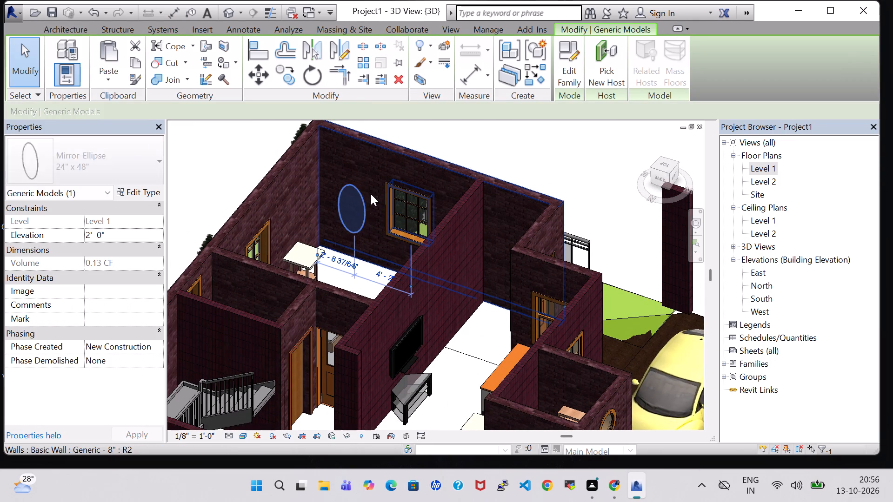
pyautogui.press('Up')
pyautogui.press('Up')
pyautogui.press('Up')
pyautogui.press('Up')
pyautogui.press('Up')
pyautogui.press('Up')
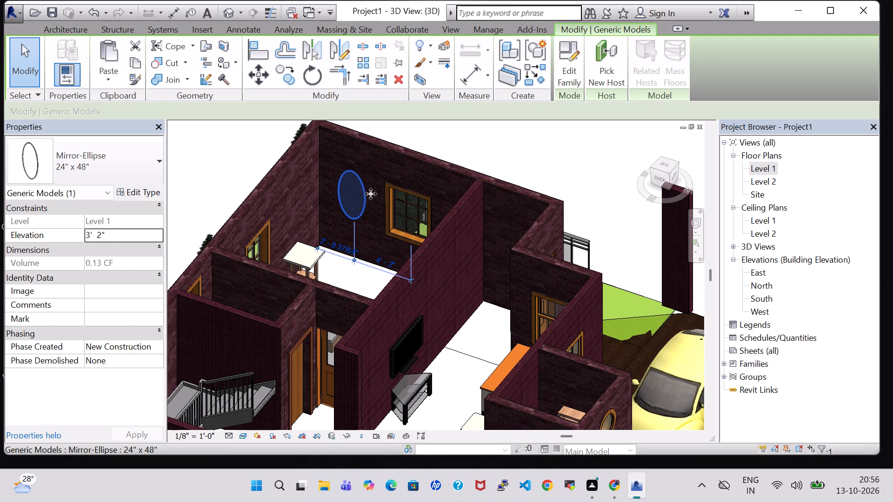
pyautogui.click(600, 165)
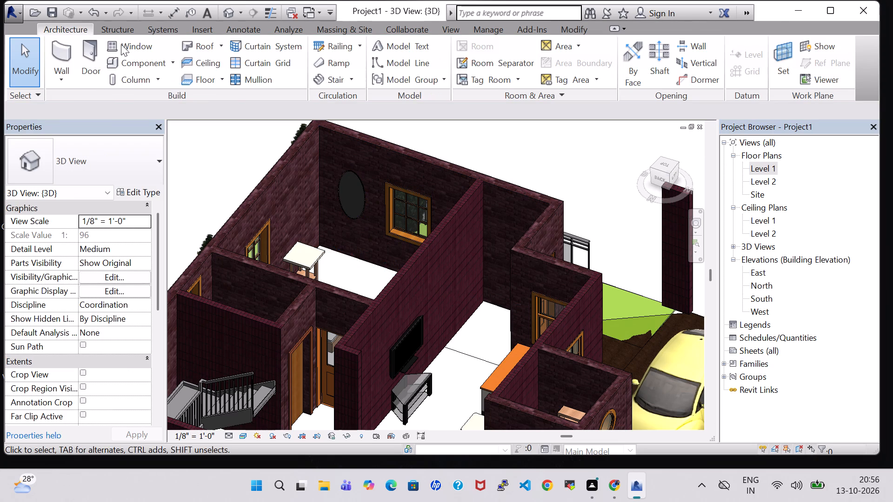
# On Level 1, place an 18" x 18" x 24" Table-Night Stand near the front bedroom's garden-side mirror, about 2' 7" from the outer side wall.
pyautogui.doubleClick(773, 168)
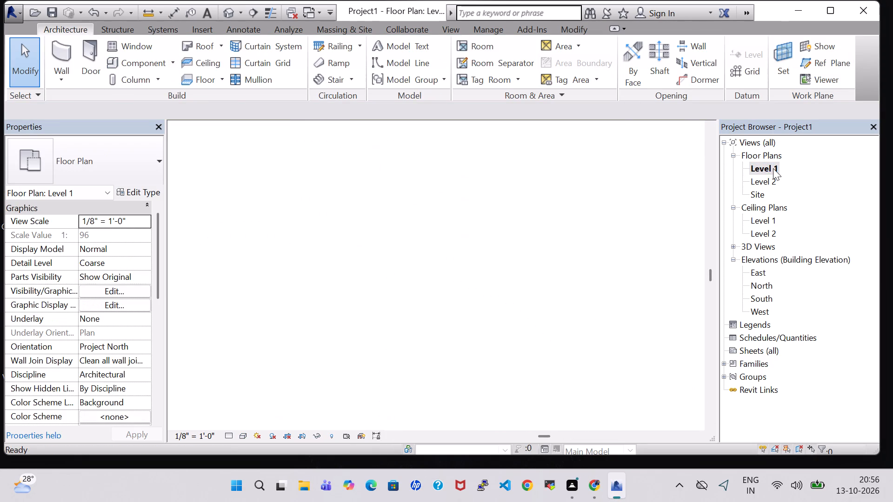
pyautogui.click(130, 59)
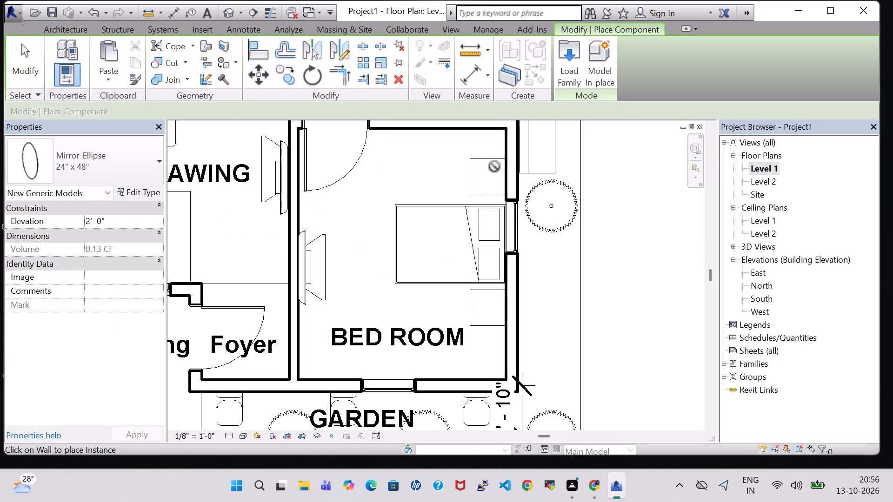
pyautogui.click(584, 68)
pyautogui.click(548, 68)
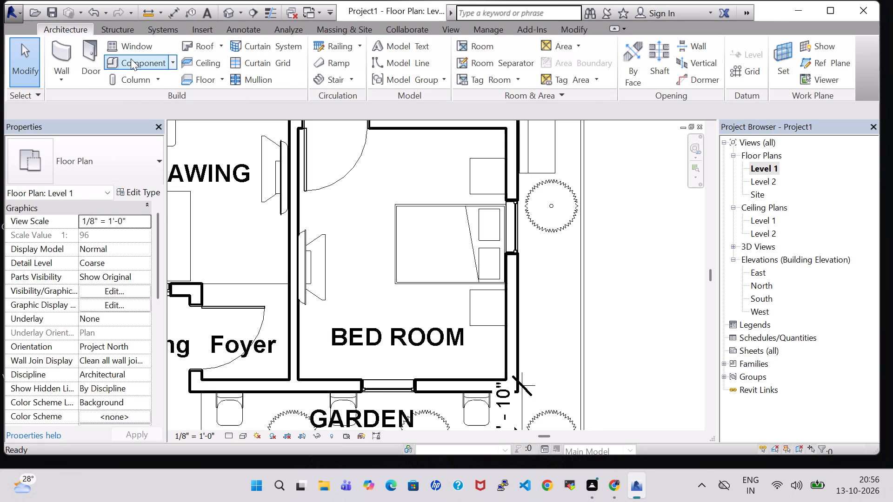
pyautogui.click(131, 59)
pyautogui.click(142, 158)
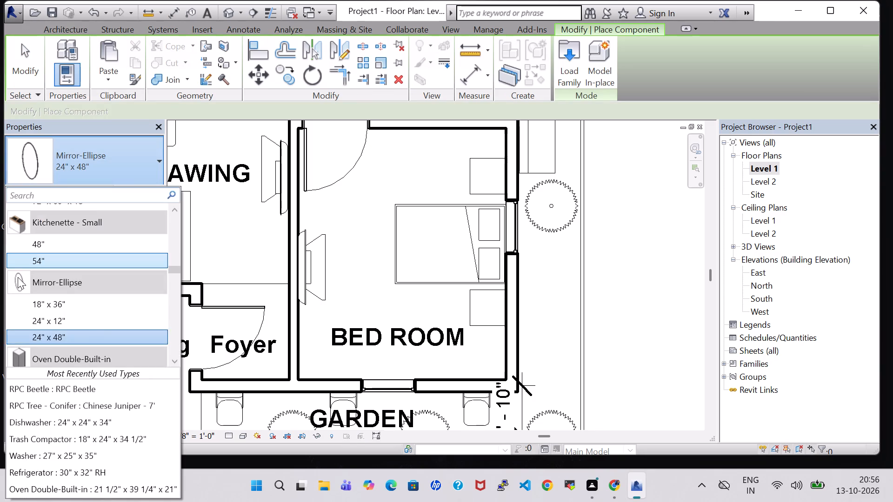
pyautogui.scroll(-14, 18, 282)
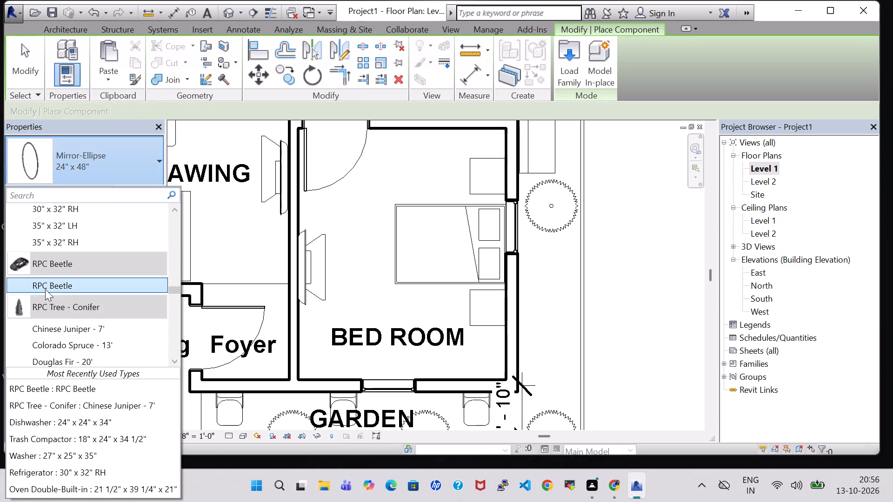
pyautogui.scroll(-20, 45, 289)
pyautogui.scroll(-2, 45, 288)
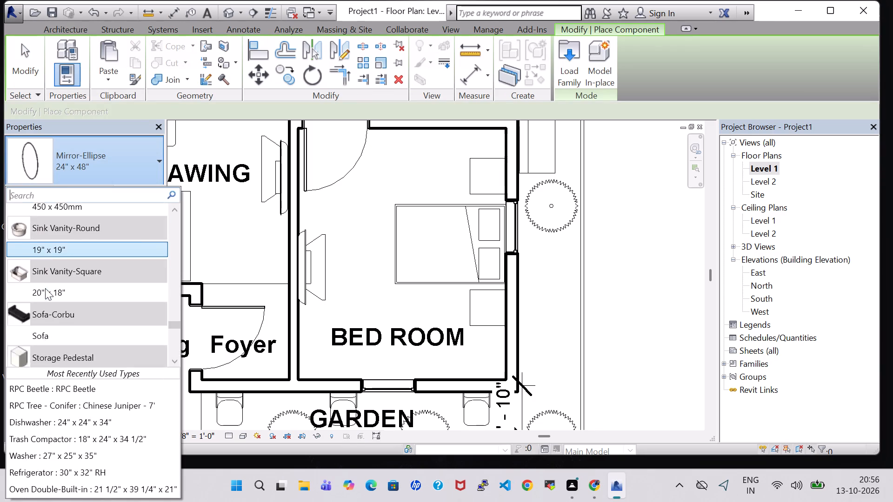
pyautogui.scroll(-15, 45, 288)
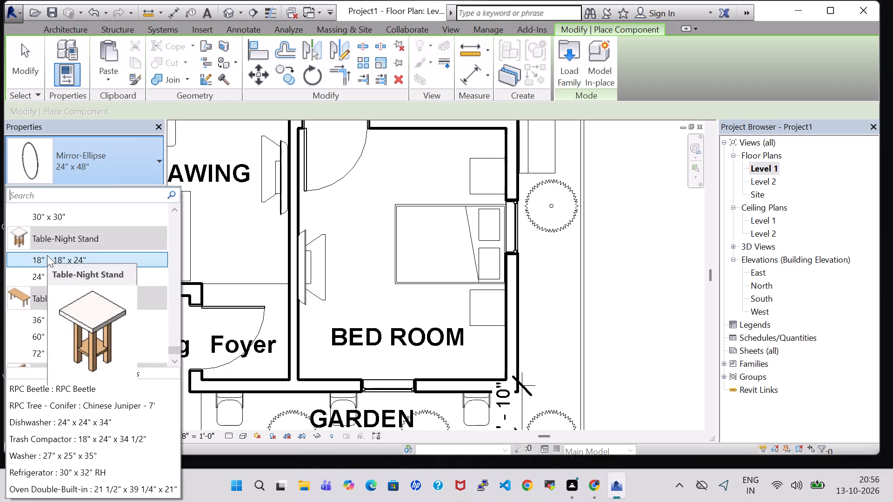
pyautogui.scroll(-3, 47, 255)
pyautogui.click(51, 243)
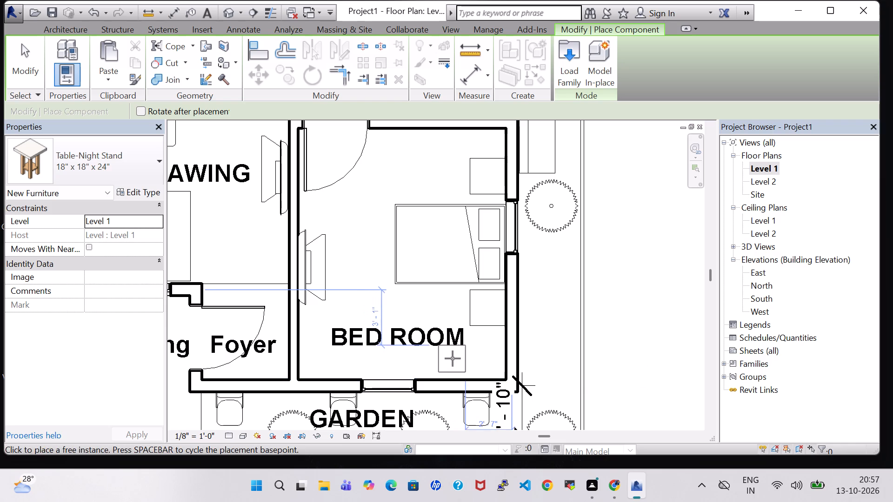
pyautogui.click(453, 358)
pyautogui.click(222, 14)
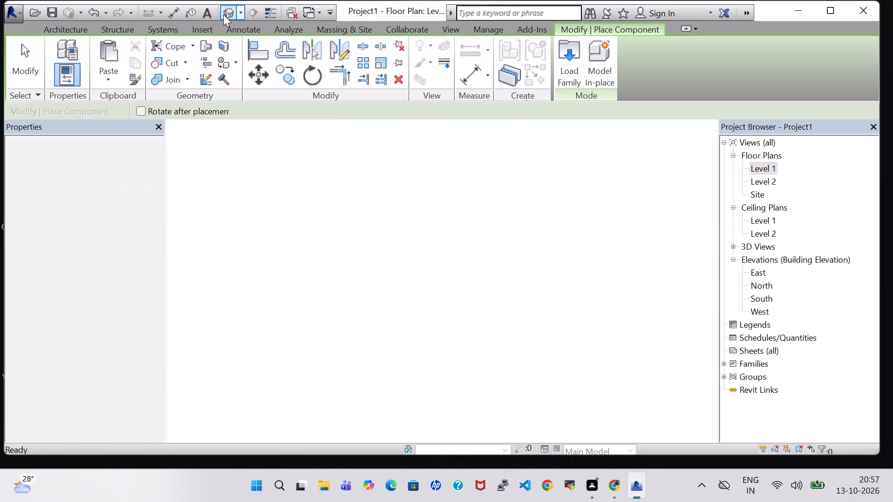
pyautogui.press('Escape')
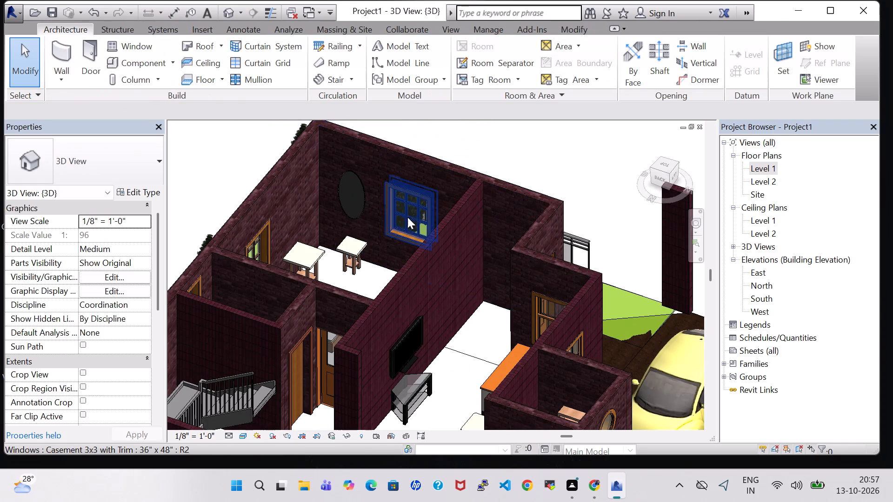
# In the 3D view, nudge the new night stand five increments toward the outer side wall, beneath the elliptical mirror.
pyautogui.click(342, 252)
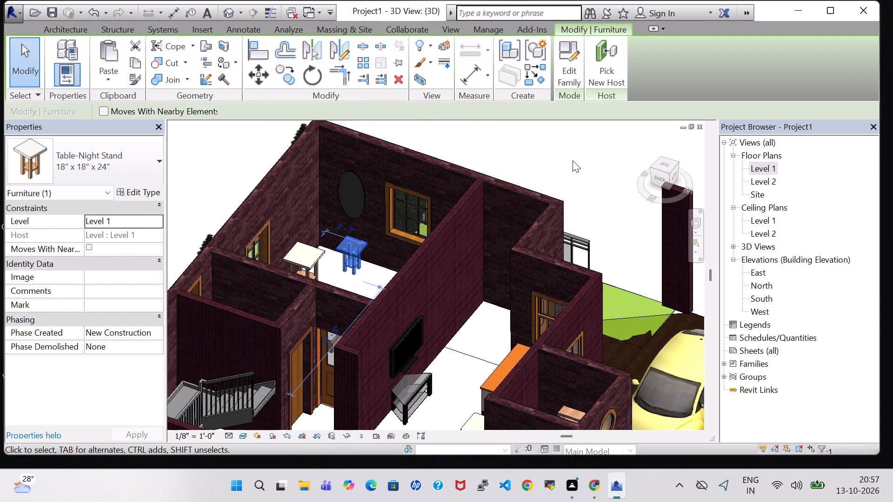
pyautogui.keyDown('shift'); pyautogui.moveTo(573, 160); pyautogui.dragTo(577, 146, button='middle'); pyautogui.keyUp('shift')
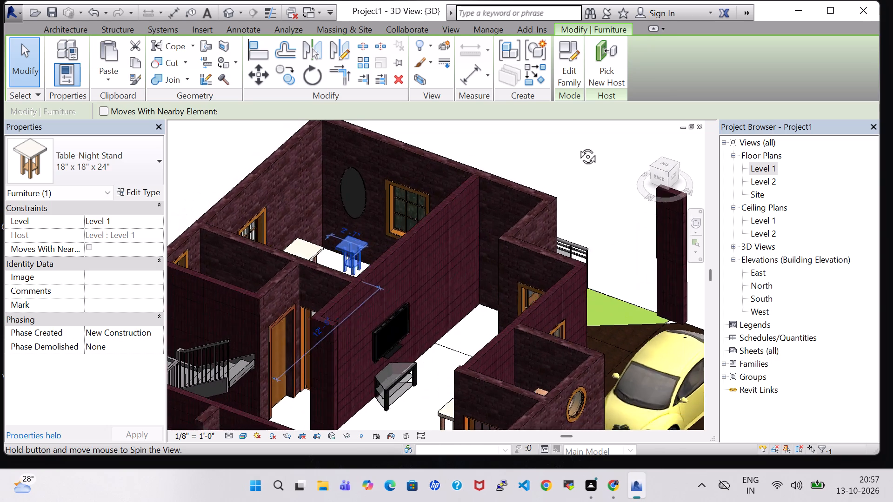
pyautogui.keyDown('shift'); pyautogui.moveTo(577, 146); pyautogui.dragTo(608, 143, button='middle'); pyautogui.keyUp('shift')
pyautogui.press('Left')
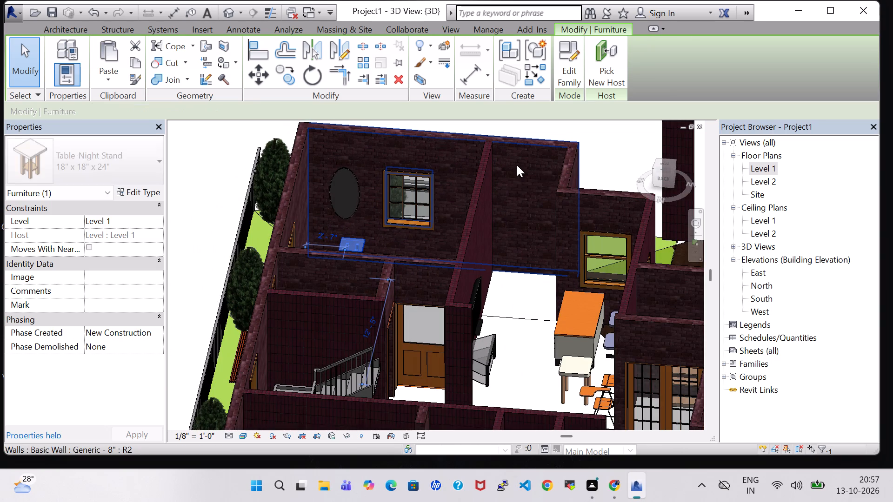
pyautogui.press('Left')
pyautogui.press('Left')
pyautogui.press('Left')
pyautogui.press('Left')
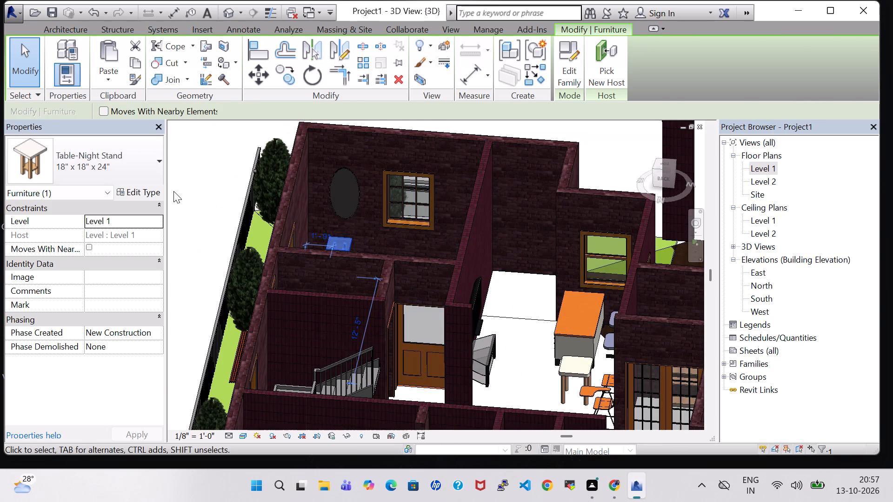
pyautogui.click(176, 190)
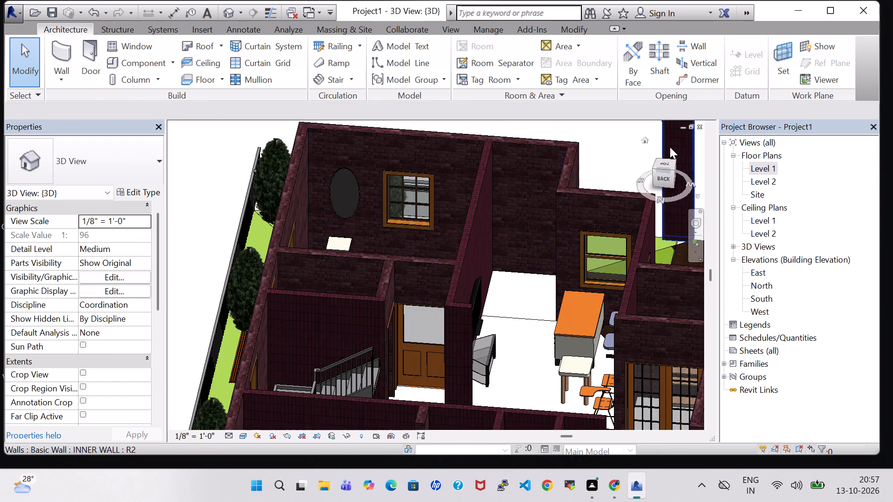
# On Level 1, nudge the front bedroom's BED ROOM tag one increment up, away from the garden wall.
pyautogui.doubleClick(767, 163)
pyautogui.scroll(-1, 628, 192)
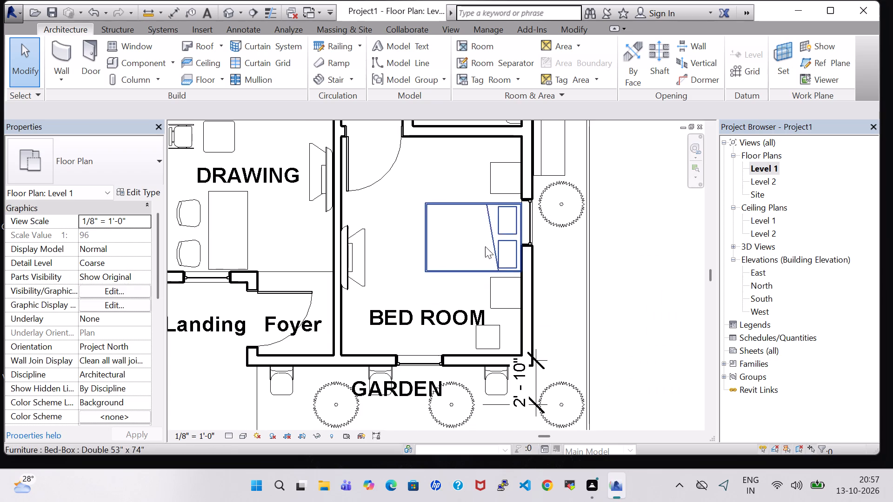
pyautogui.click(433, 323)
pyautogui.press('Up')
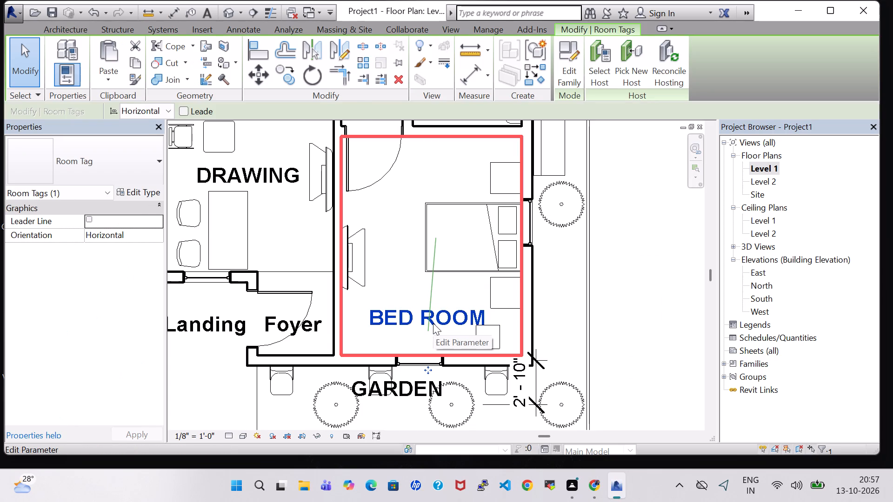
pyautogui.click(640, 293)
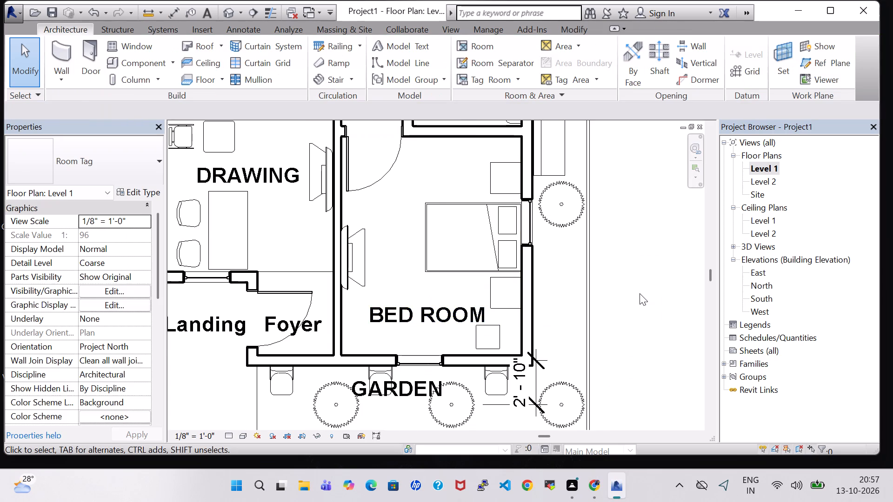
# Nudge the Landing and Foyer room tags two increments up each, roughly level with the front BED ROOM tag.
pyautogui.scroll(-3, 640, 293)
pyautogui.click(345, 322)
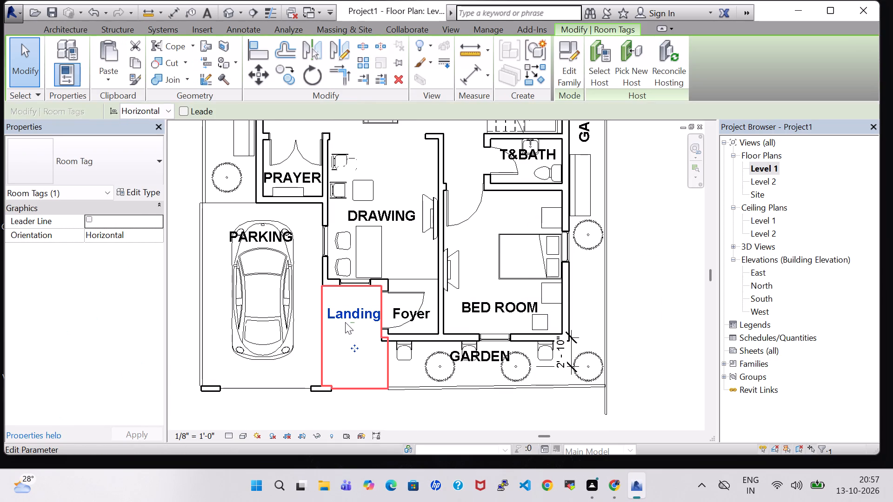
pyautogui.press('Up')
pyautogui.press('Up')
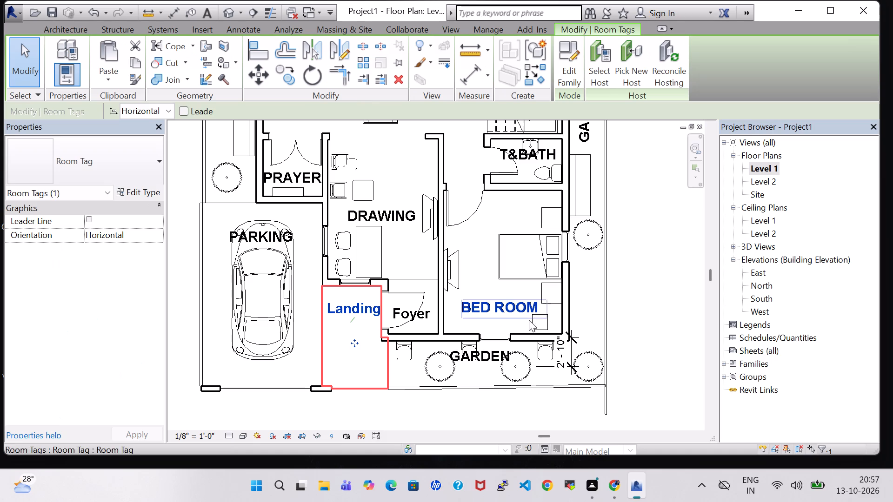
pyautogui.click(421, 315)
pyautogui.click(658, 315)
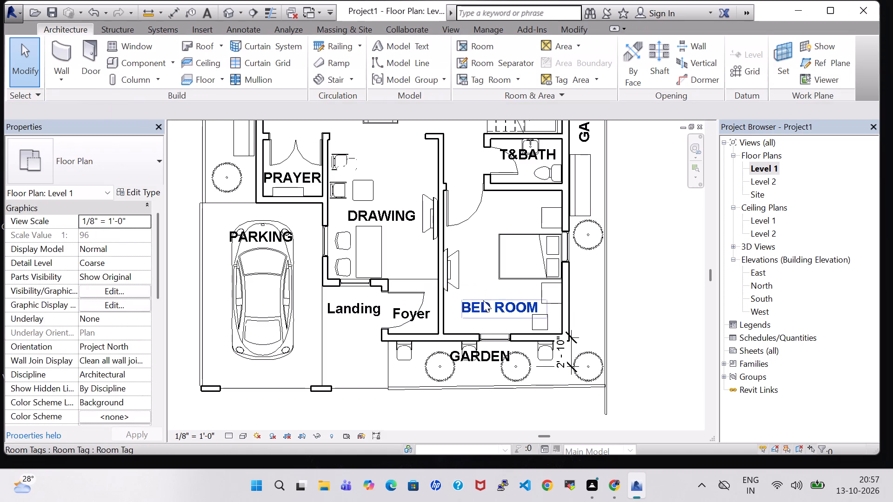
pyautogui.click(427, 317)
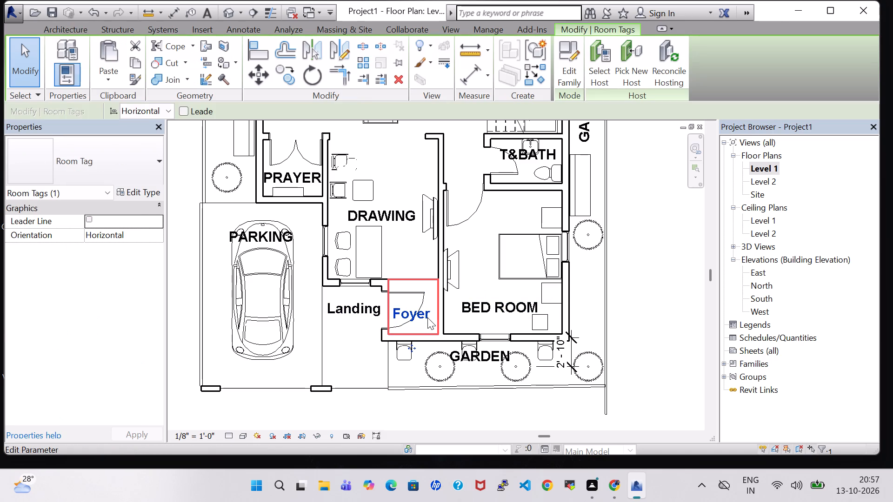
pyautogui.press('Up')
pyautogui.press('Up')
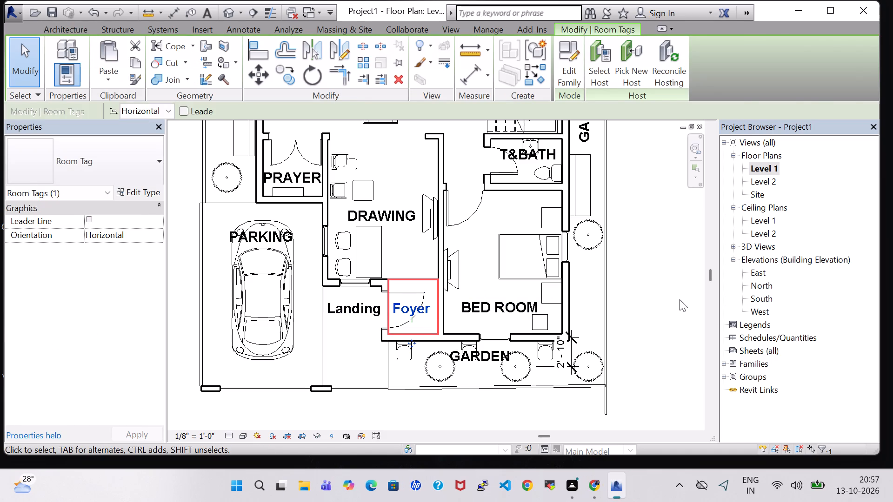
pyautogui.click(680, 299)
# In the 3D view, nudge the rear bedroom's elliptical mirror up the outer side wall to an elevation of 3' 2".
pyautogui.scroll(-3, 676, 296)
pyautogui.moveTo(666, 288); pyautogui.dragTo(617, 374, button='middle')
pyautogui.moveTo(607, 181); pyautogui.dragTo(613, 201, button='middle')
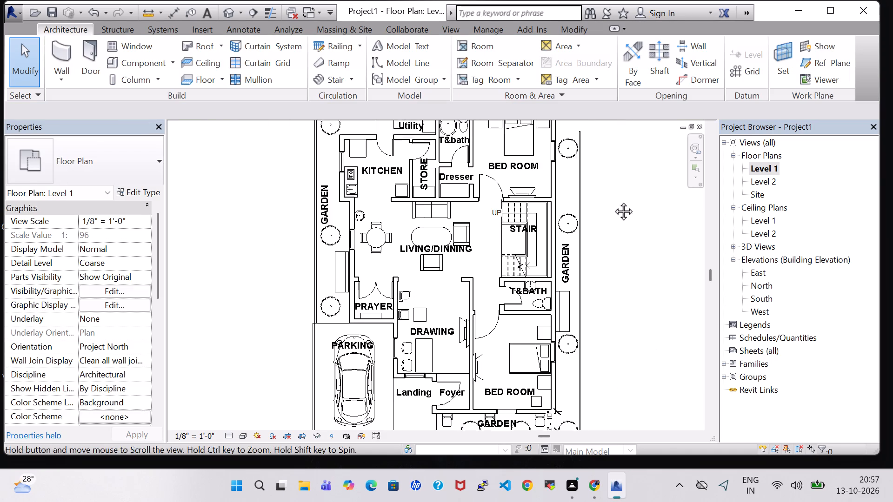
pyautogui.moveTo(613, 201); pyautogui.dragTo(619, 292, button='middle')
pyautogui.scroll(3, 598, 277)
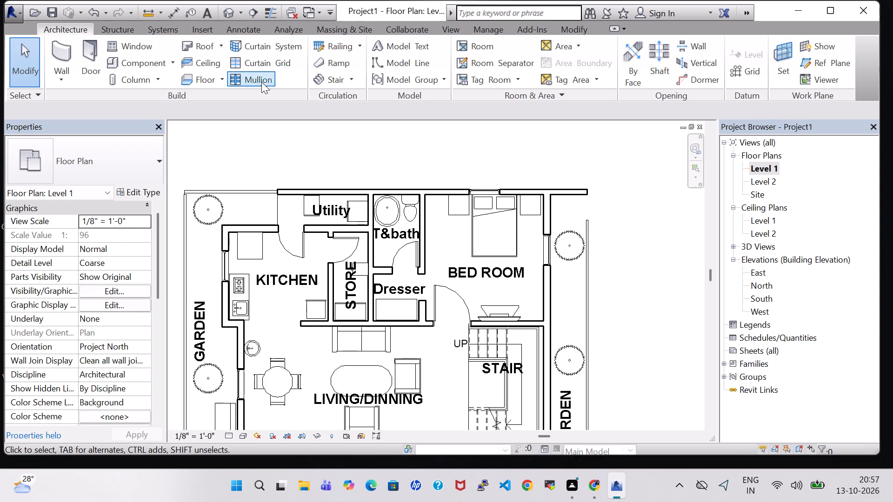
pyautogui.click(223, 11)
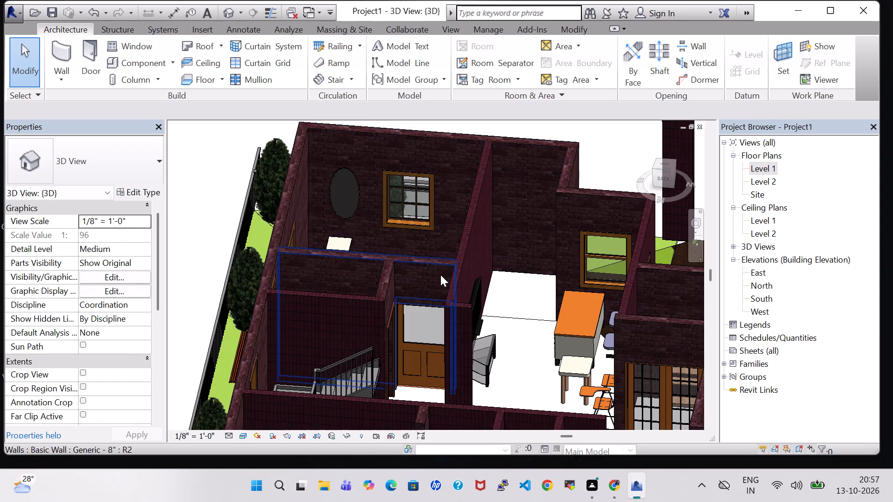
pyautogui.scroll(-4, 440, 275)
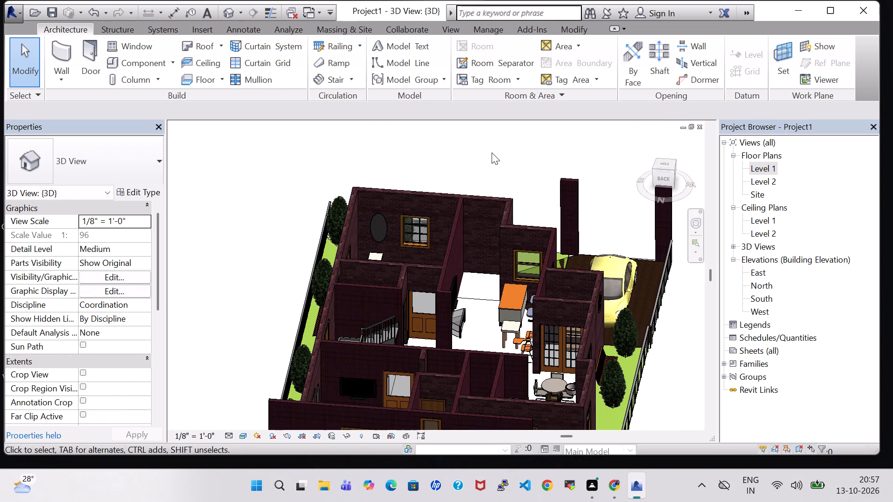
pyautogui.keyDown('shift'); pyautogui.moveTo(492, 152); pyautogui.dragTo(387, 215, button='middle'); pyautogui.keyUp('shift')
pyautogui.moveTo(244, 156); pyautogui.dragTo(252, 159, button='middle')
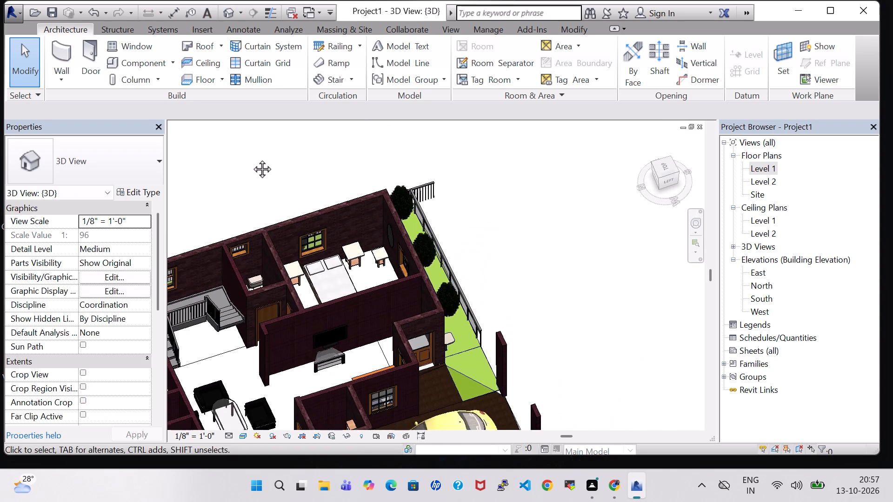
pyautogui.moveTo(252, 159); pyautogui.dragTo(445, 132, button='middle')
pyautogui.keyDown('shift'); pyautogui.moveTo(306, 178); pyautogui.dragTo(291, 134, button='middle'); pyautogui.keyUp('shift')
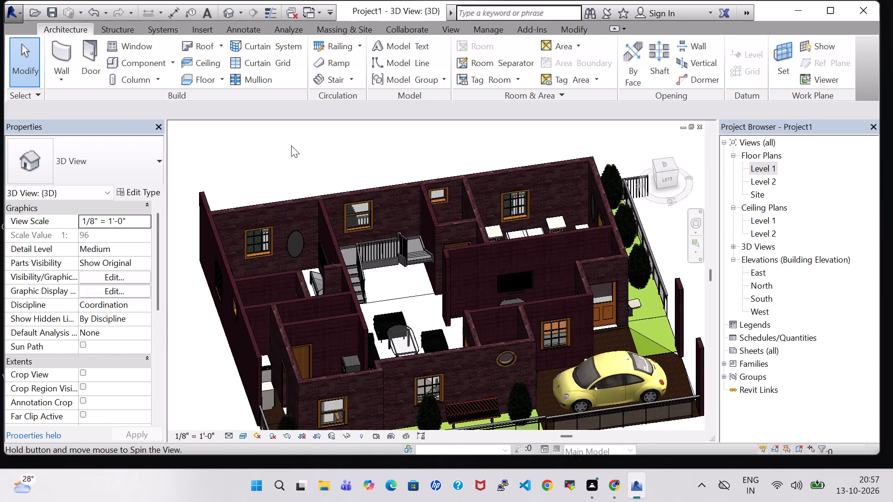
pyautogui.scroll(5, 291, 205)
pyautogui.click(294, 264)
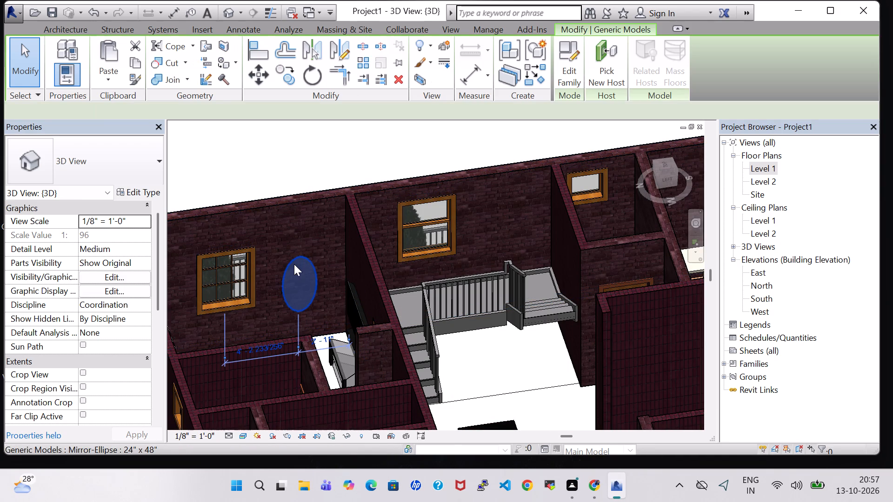
pyautogui.press('Up')
pyautogui.press('Up')
pyautogui.press('Up')
pyautogui.press('Up')
pyautogui.press('Up')
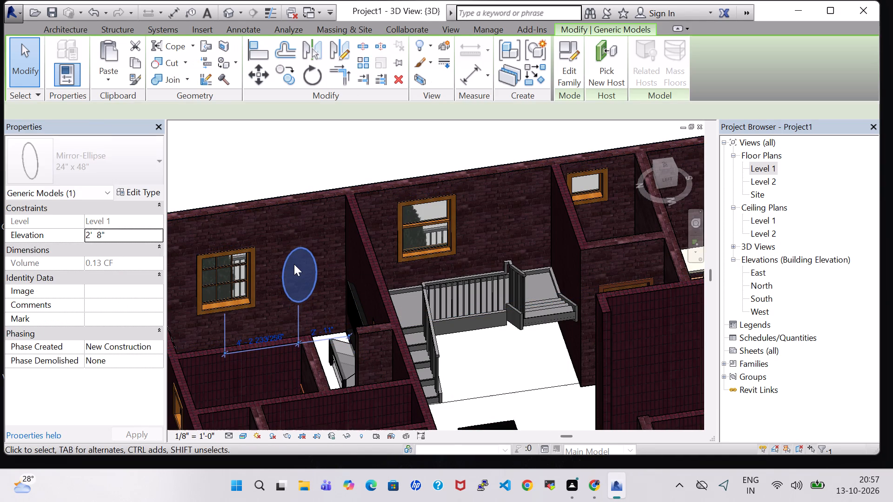
pyautogui.press('Up')
pyautogui.press('Up')
pyautogui.press('Up')
pyautogui.press('Up')
pyautogui.press('Up')
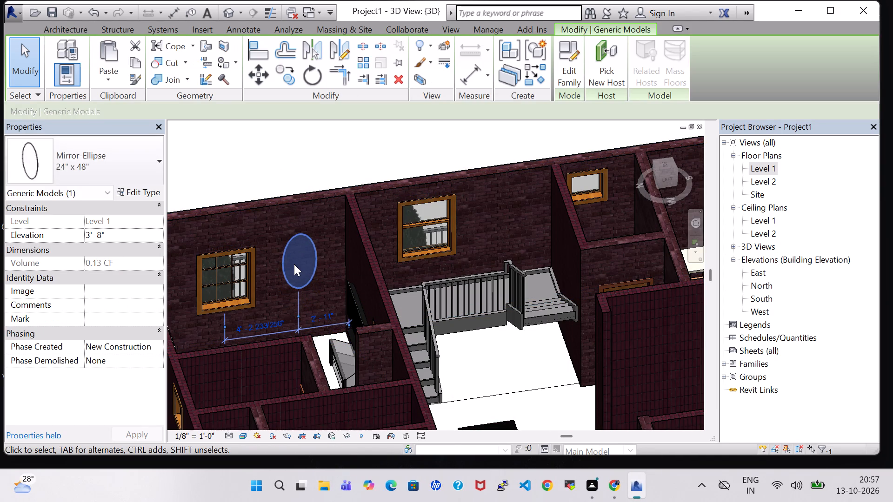
pyautogui.press('Down')
pyautogui.press('Down')
pyautogui.press('Down')
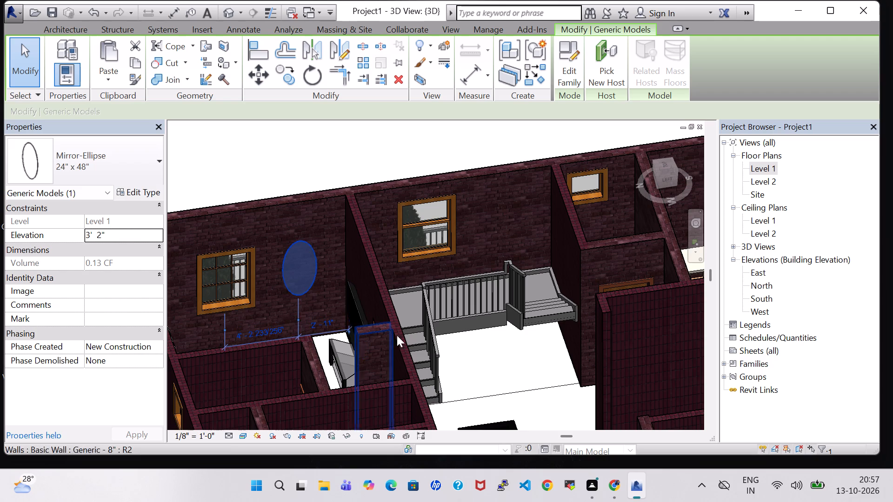
pyautogui.click(271, 174)
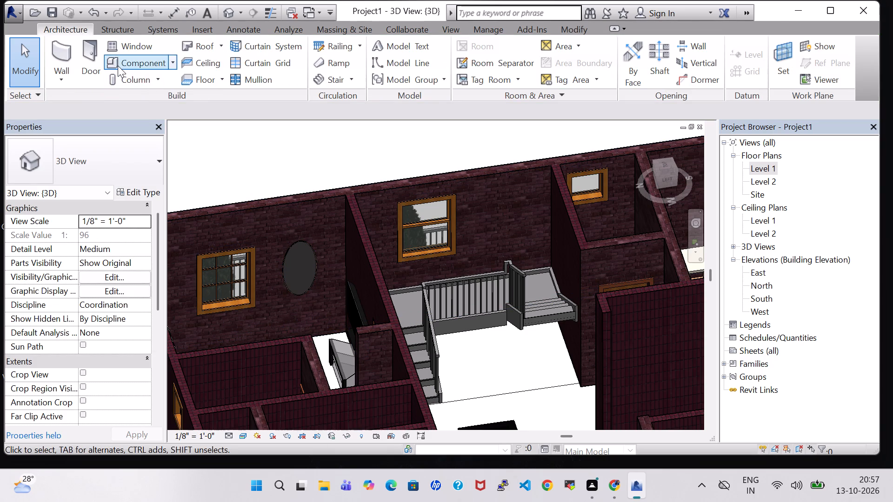
# On Level 1, place an 18" x 18" x 24" Table-Night Stand against the rear bedroom's outer side wall, between the window and the TV.
pyautogui.click(118, 66)
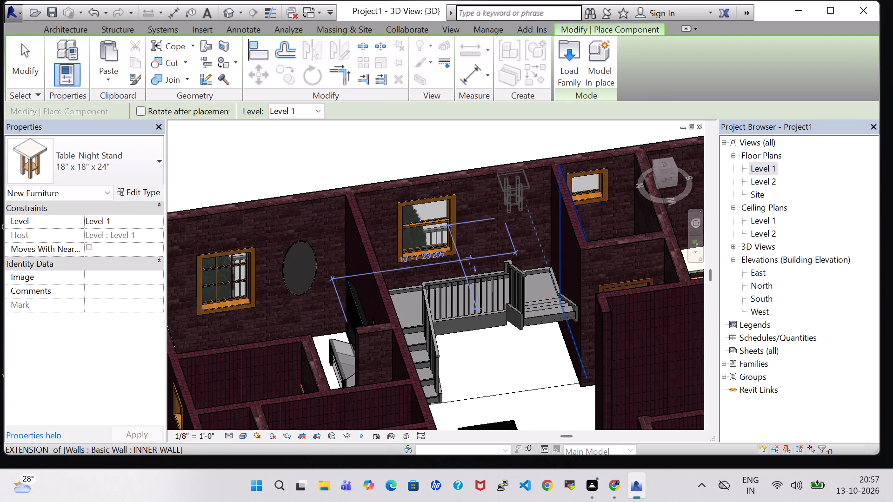
pyautogui.doubleClick(767, 168)
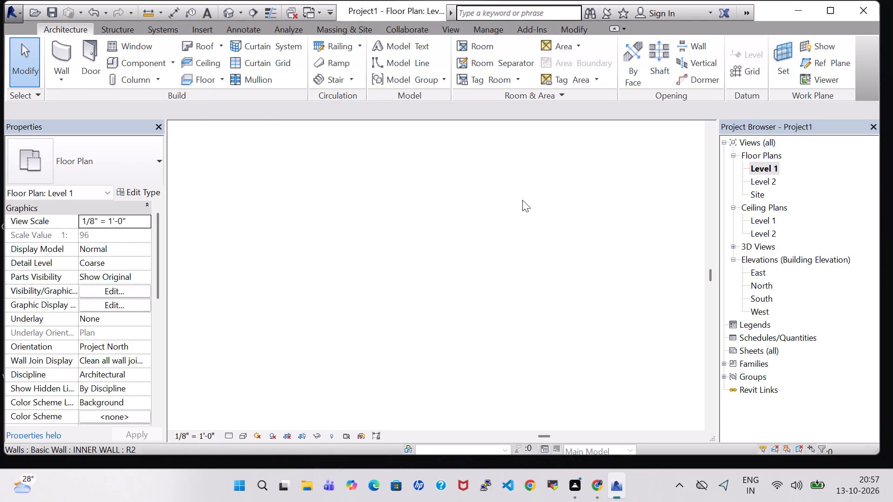
pyautogui.scroll(-2, 517, 215)
pyautogui.scroll(5, 329, 287)
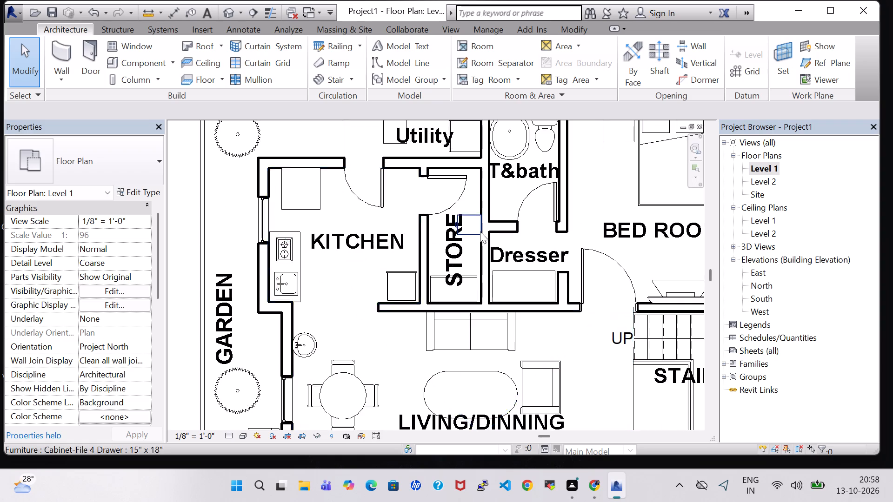
pyautogui.scroll(-4, 480, 231)
pyautogui.moveTo(605, 244); pyautogui.dragTo(552, 251, button='middle')
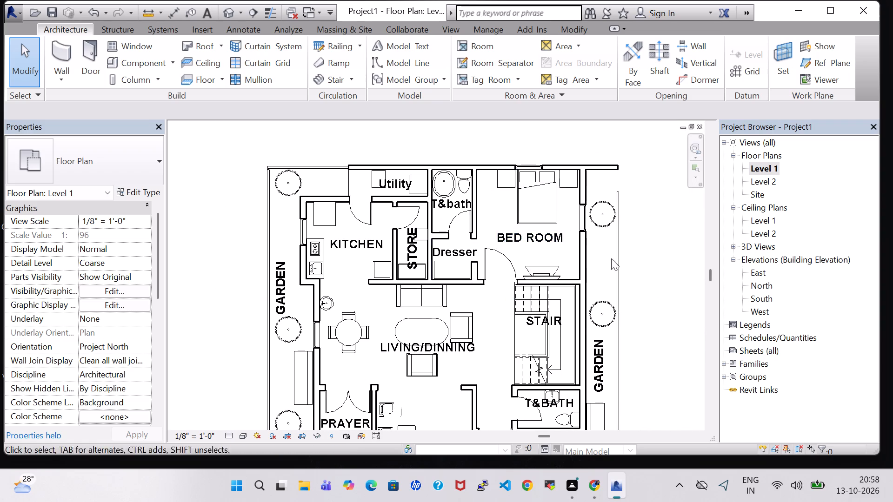
pyautogui.click(140, 56)
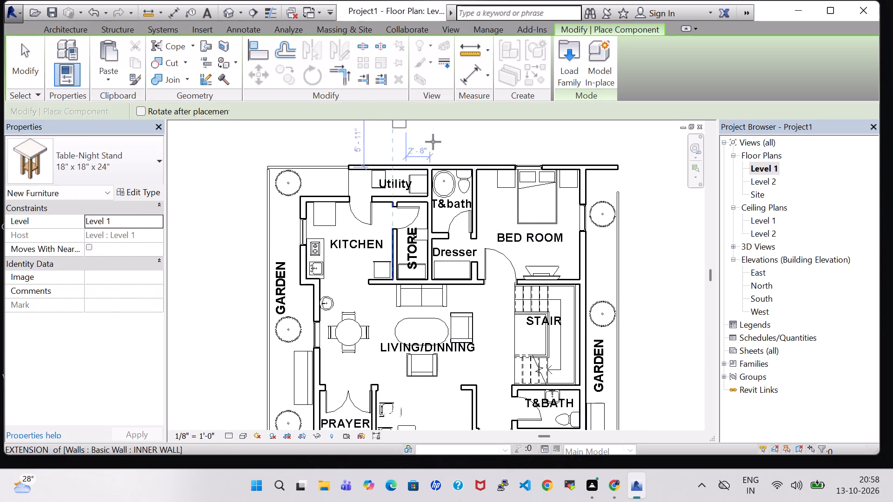
pyautogui.scroll(7, 641, 245)
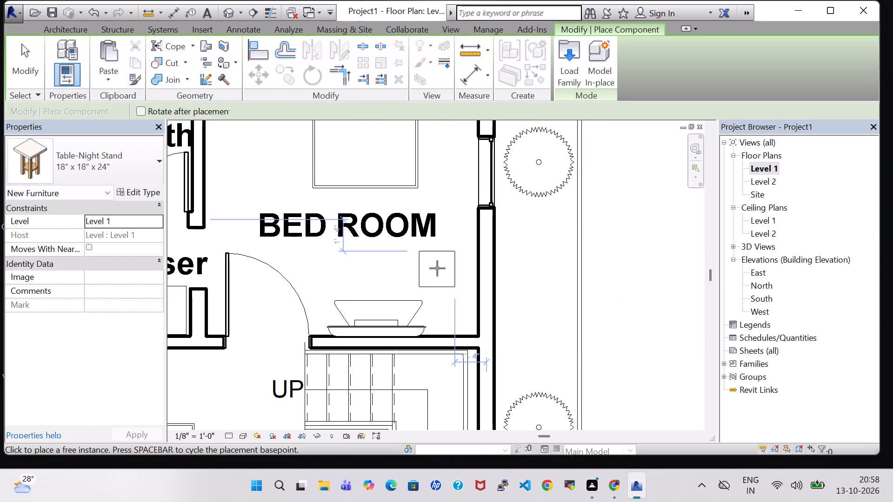
pyautogui.click(458, 268)
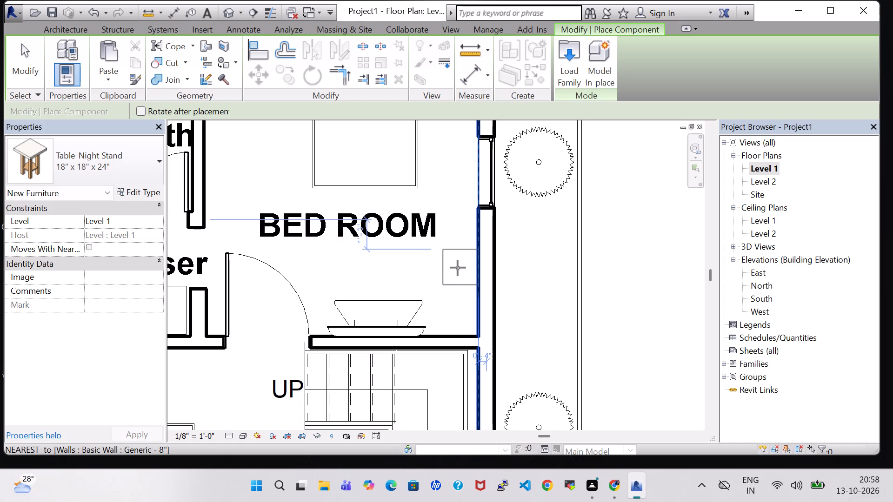
pyautogui.press('Escape')
pyautogui.press('Escape')
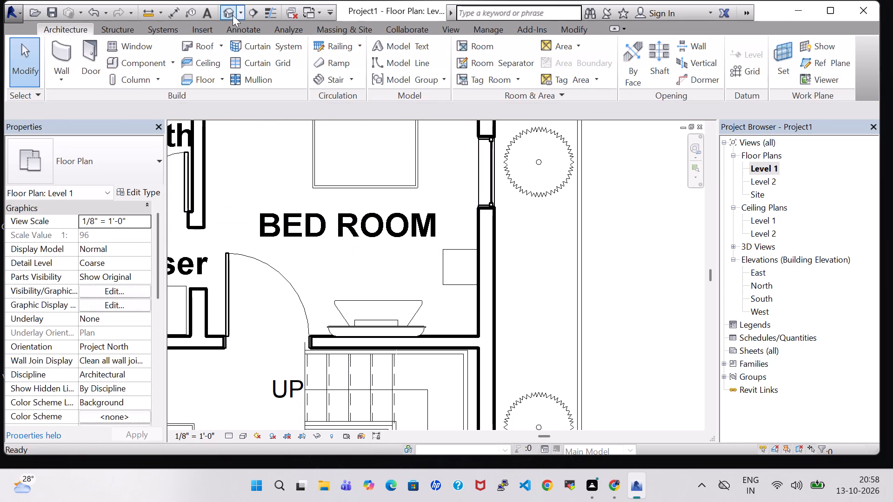
# In the 3D view, nudge the rear bedroom's new night stand two increments toward the stair wall, centring it beneath the elliptical mirror.
pyautogui.click(229, 13)
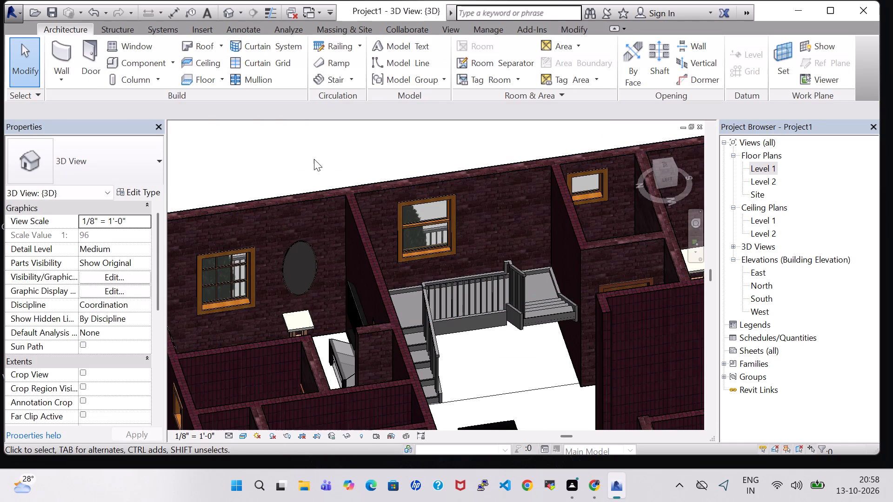
pyautogui.keyDown('shift'); pyautogui.moveTo(314, 159); pyautogui.dragTo(293, 149, button='middle'); pyautogui.keyUp('shift')
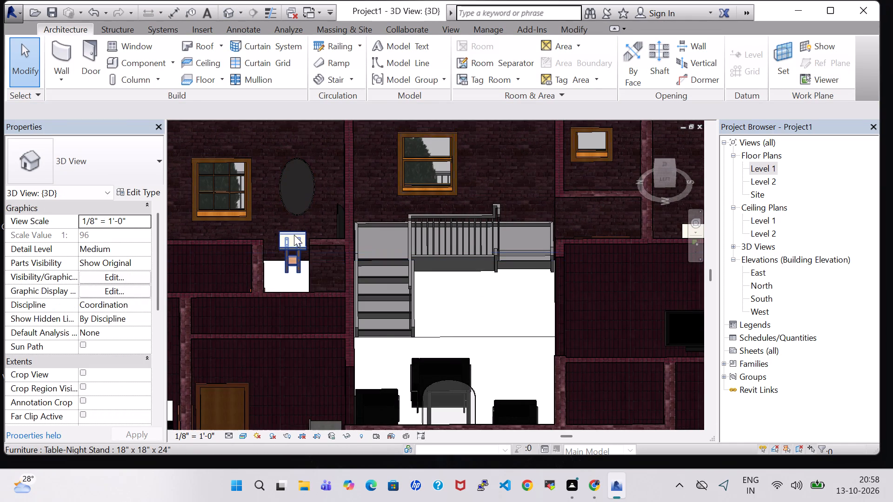
pyautogui.click(293, 238)
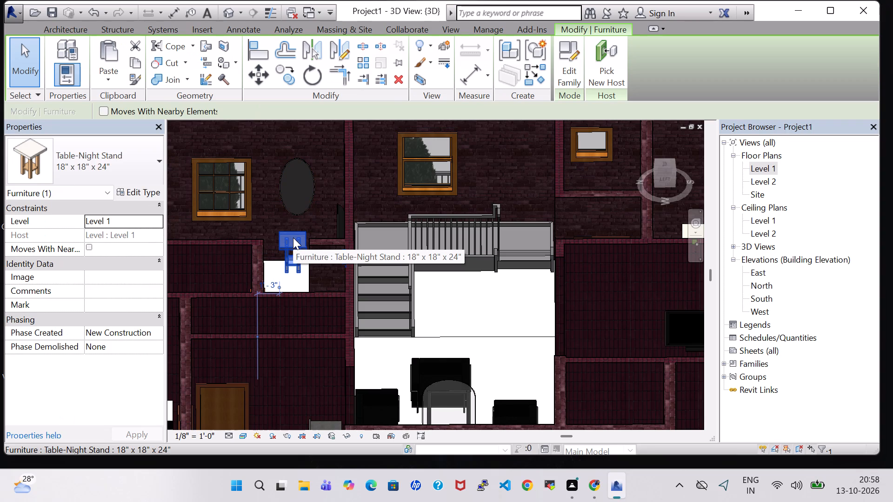
pyautogui.press('Right')
pyautogui.press('Right')
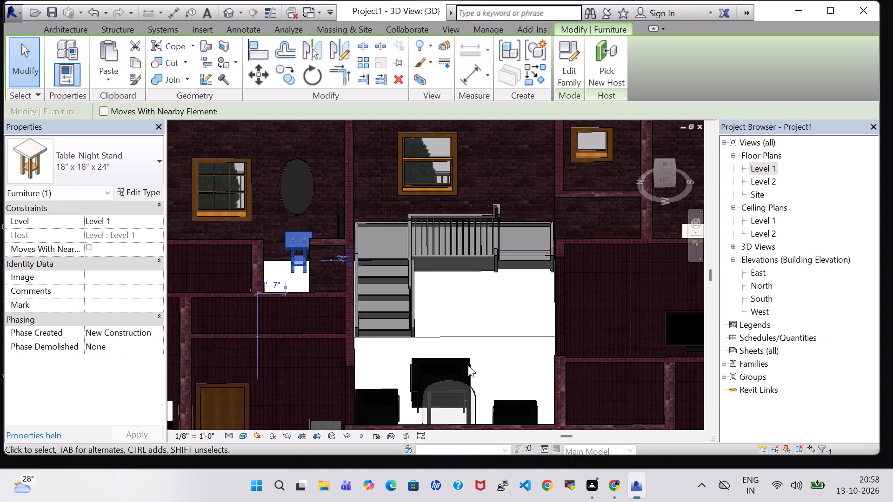
pyautogui.click(499, 354)
# Nudge the stair window ten increments toward the T&BATH, about 6' 1" from the bedroom-side wall, and lower its sill height to 4' 5".
pyautogui.scroll(-1, 492, 345)
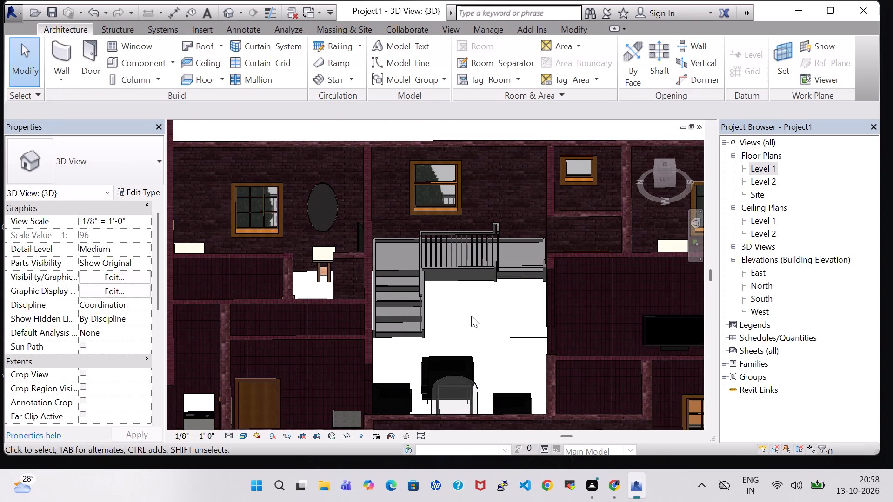
pyautogui.moveTo(467, 309); pyautogui.dragTo(464, 329, button='middle')
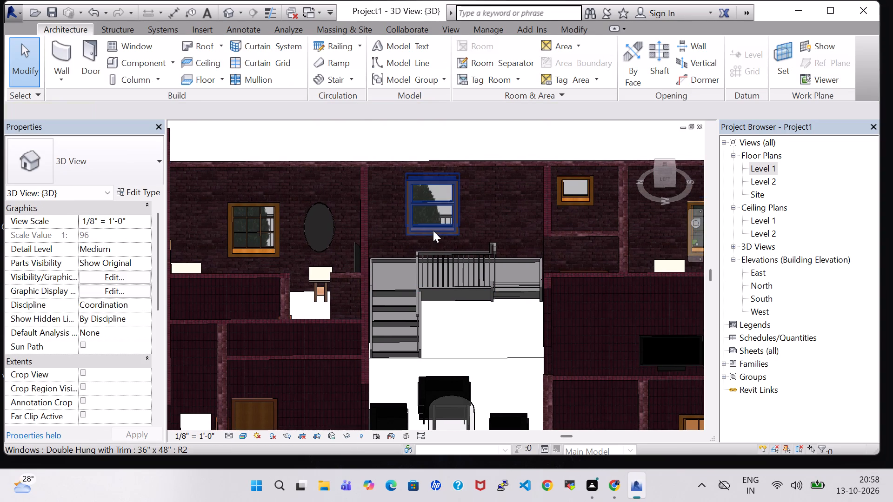
pyautogui.click(433, 231)
pyautogui.press('Right')
pyautogui.press('Right')
pyautogui.press('Right')
pyautogui.press('Right')
pyautogui.press('Right')
pyautogui.press('Right')
pyautogui.press('Right')
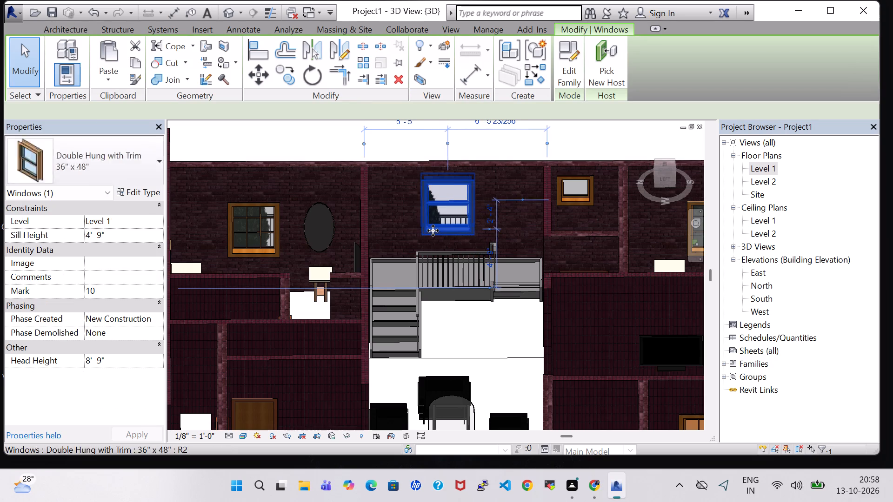
pyautogui.press('Right')
pyautogui.press('Right')
pyautogui.press('Right')
pyautogui.press('Down')
pyautogui.press('Down')
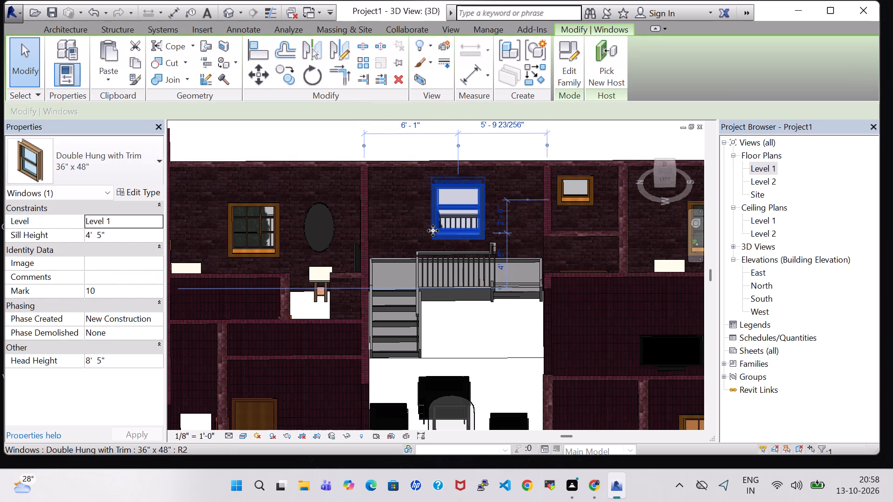
pyautogui.click(328, 140)
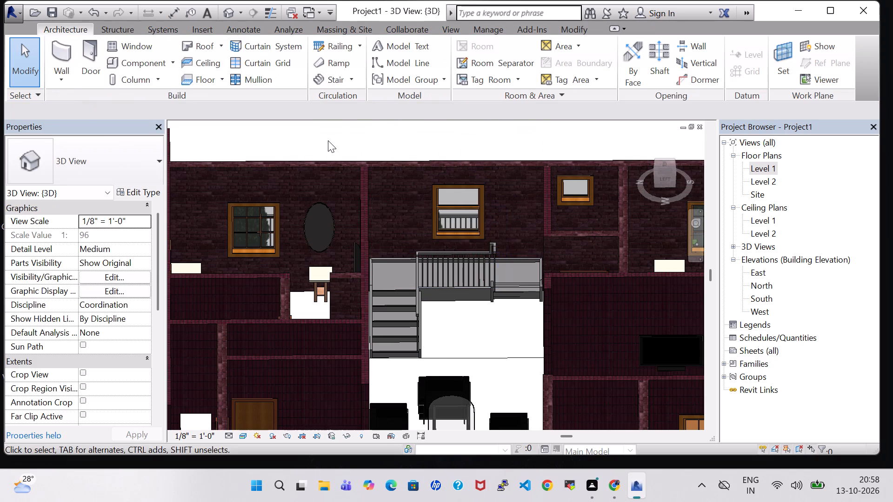
# Examine the 3D model from the rear, parking side and front, checking the rooms, windows, garden and fence.
pyautogui.scroll(-2, 328, 145)
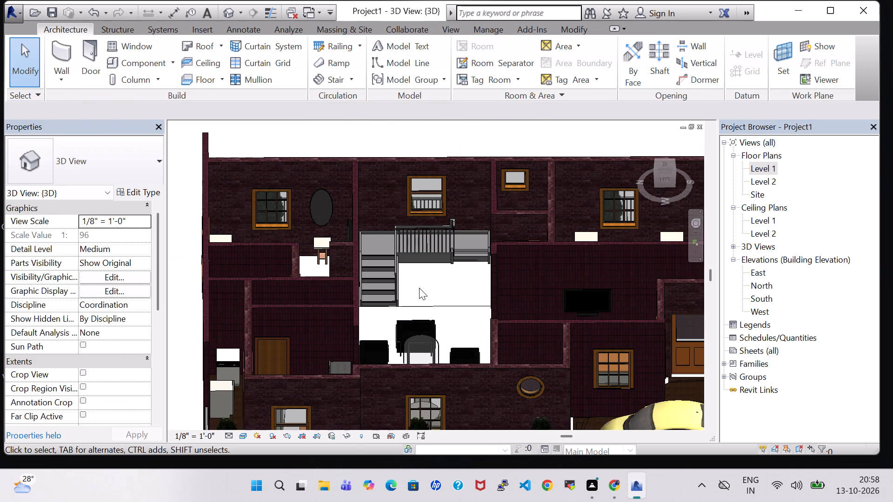
pyautogui.keyDown('shift'); pyautogui.moveTo(419, 288); pyautogui.dragTo(547, 314, button='middle'); pyautogui.keyUp('shift')
pyautogui.moveTo(551, 296); pyautogui.dragTo(385, 264, button='middle')
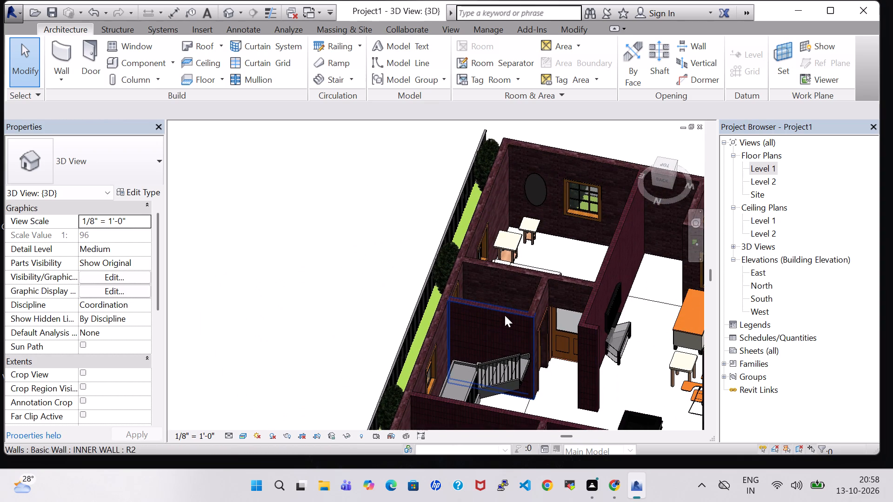
pyautogui.keyDown('shift'); pyautogui.moveTo(637, 379); pyautogui.dragTo(650, 289, button='middle'); pyautogui.keyUp('shift')
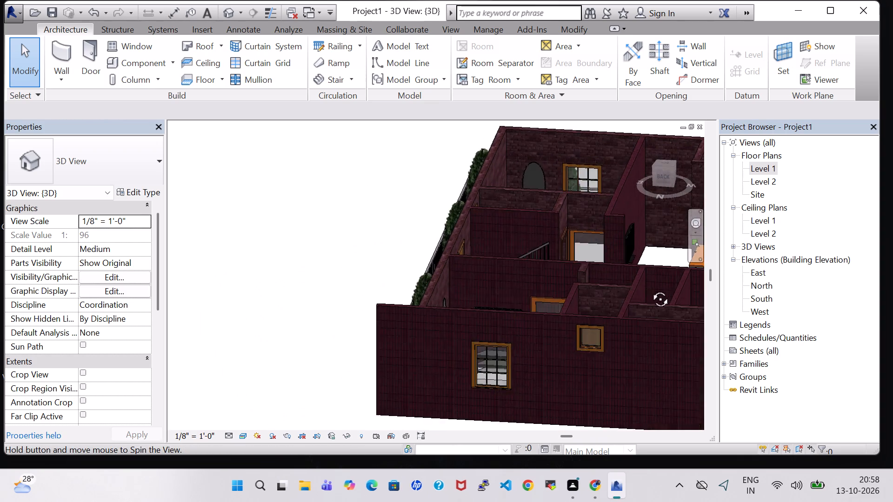
pyautogui.keyDown('shift'); pyautogui.moveTo(650, 289); pyautogui.dragTo(576, 329, button='middle'); pyautogui.keyUp('shift')
pyautogui.keyDown('shift'); pyautogui.moveTo(576, 329); pyautogui.dragTo(660, 314, button='middle'); pyautogui.keyUp('shift')
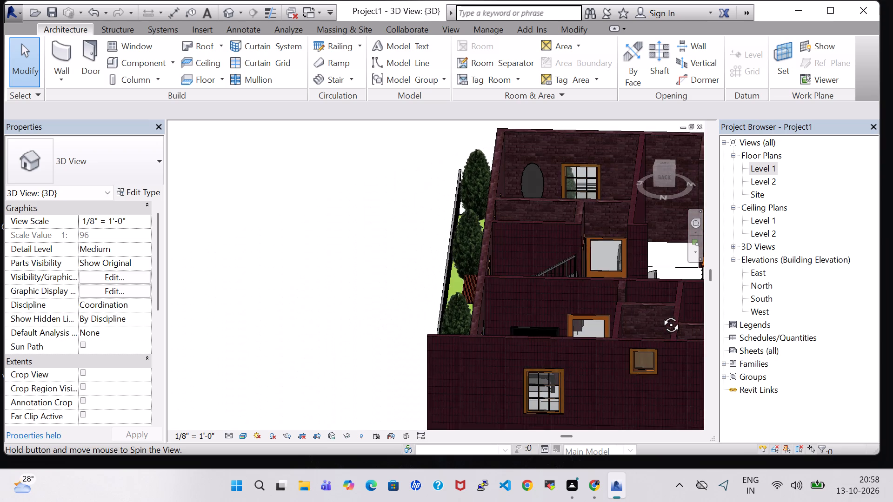
pyautogui.keyDown('shift'); pyautogui.moveTo(660, 314); pyautogui.dragTo(525, 296, button='middle'); pyautogui.keyUp('shift')
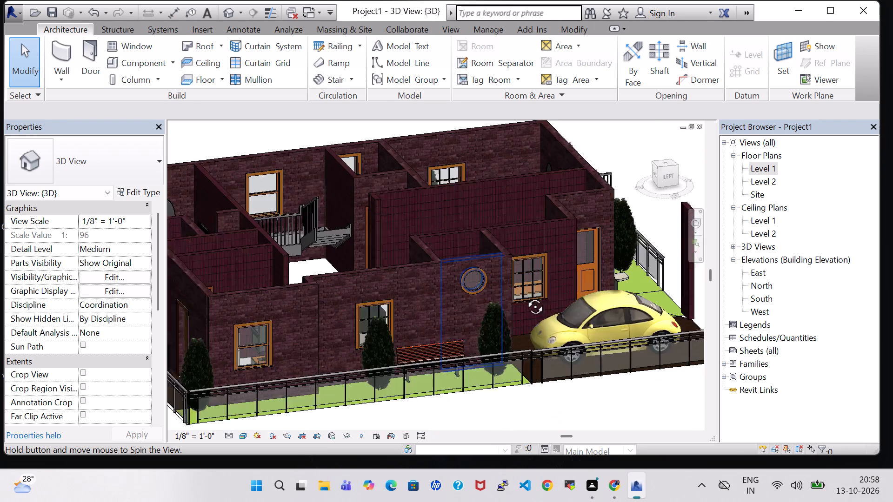
pyautogui.keyDown('shift'); pyautogui.moveTo(525, 296); pyautogui.dragTo(524, 296, button='middle'); pyautogui.keyUp('shift')
pyautogui.keyDown('shift'); pyautogui.moveTo(577, 397); pyautogui.dragTo(531, 394, button='middle'); pyautogui.keyUp('shift')
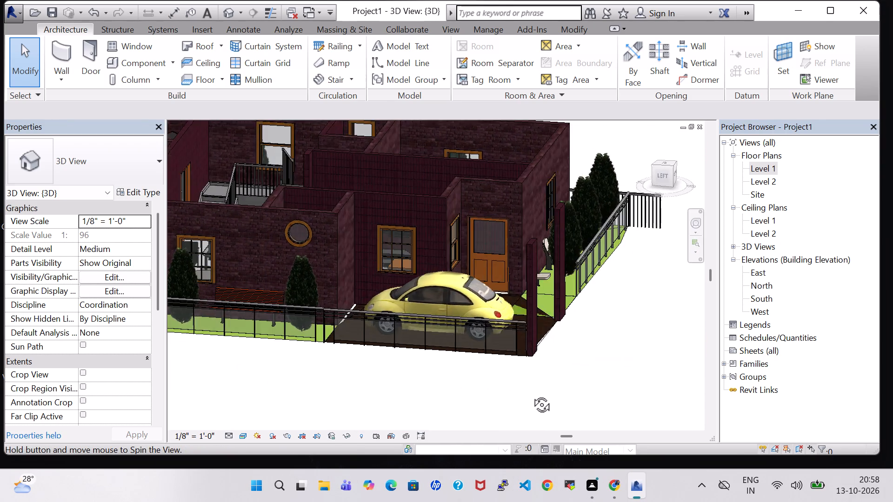
pyautogui.keyDown('shift'); pyautogui.moveTo(531, 394); pyautogui.dragTo(448, 369, button='middle'); pyautogui.keyUp('shift')
pyautogui.keyDown('shift'); pyautogui.moveTo(559, 303); pyautogui.dragTo(506, 326, button='middle'); pyautogui.keyUp('shift')
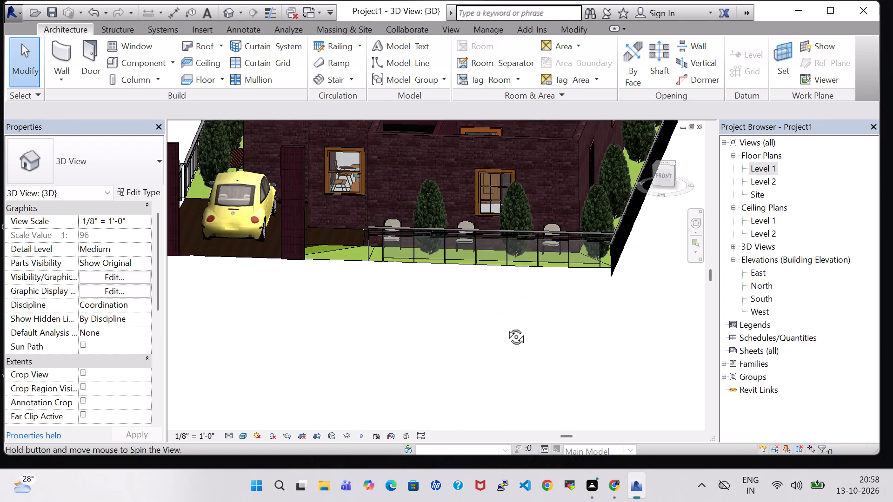
# Nudge the park bench in the stair-side garden sixteen increments toward the rear, centring it between the two junipers.
pyautogui.keyDown('shift'); pyautogui.moveTo(506, 326); pyautogui.dragTo(491, 334, button='middle'); pyautogui.keyUp('shift')
pyautogui.keyDown('shift'); pyautogui.moveTo(533, 331); pyautogui.dragTo(480, 335, button='middle'); pyautogui.keyUp('shift')
pyautogui.moveTo(548, 326); pyautogui.dragTo(372, 335, button='middle')
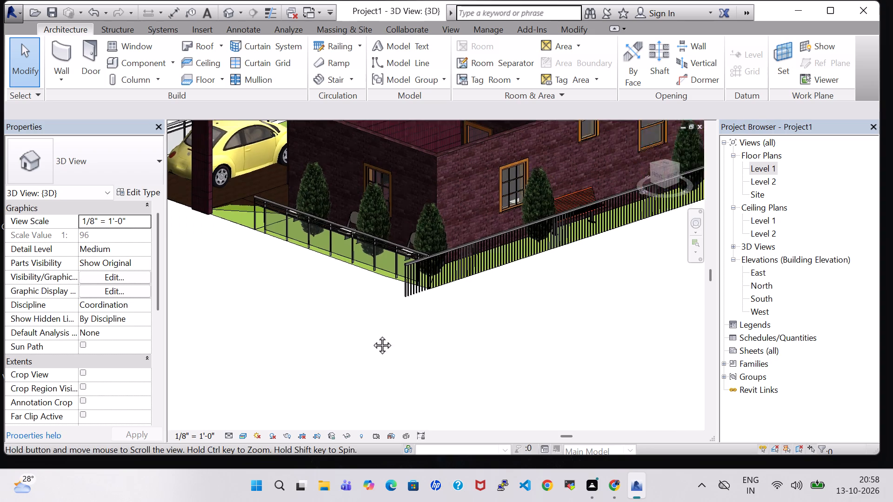
pyautogui.moveTo(372, 335); pyautogui.dragTo(361, 335, button='middle')
pyautogui.keyDown('shift'); pyautogui.moveTo(502, 293); pyautogui.dragTo(417, 324, button='middle'); pyautogui.keyUp('shift')
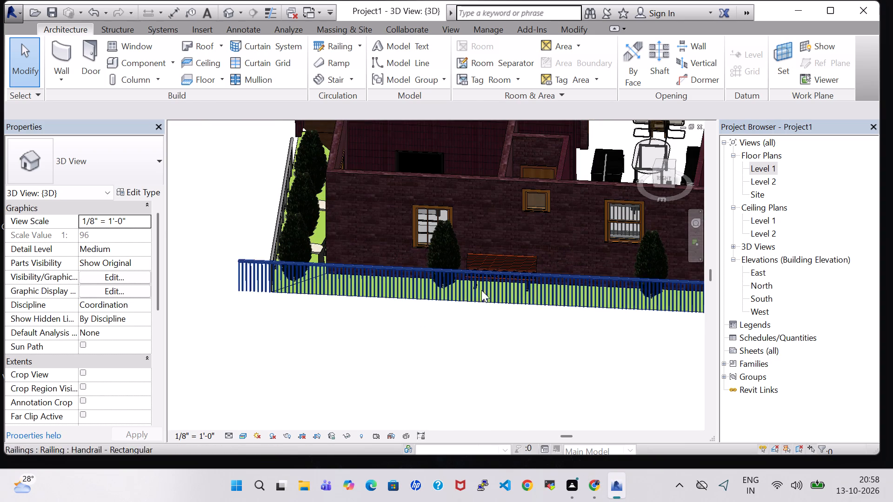
pyautogui.click(500, 260)
pyautogui.press('Right')
pyautogui.press('Right')
pyautogui.press('Right')
pyautogui.press('Right')
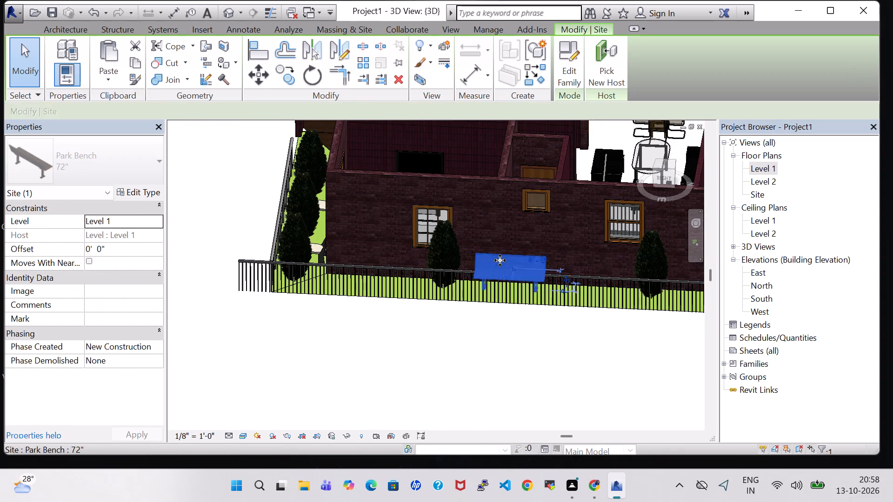
pyautogui.press('Right')
pyautogui.press('Right')
pyautogui.press('Right')
pyautogui.press('Right')
pyautogui.press('Right')
pyautogui.press('Right')
pyautogui.press('Right')
pyautogui.press('Right')
pyautogui.press('Right')
pyautogui.press('Right')
pyautogui.press('Right')
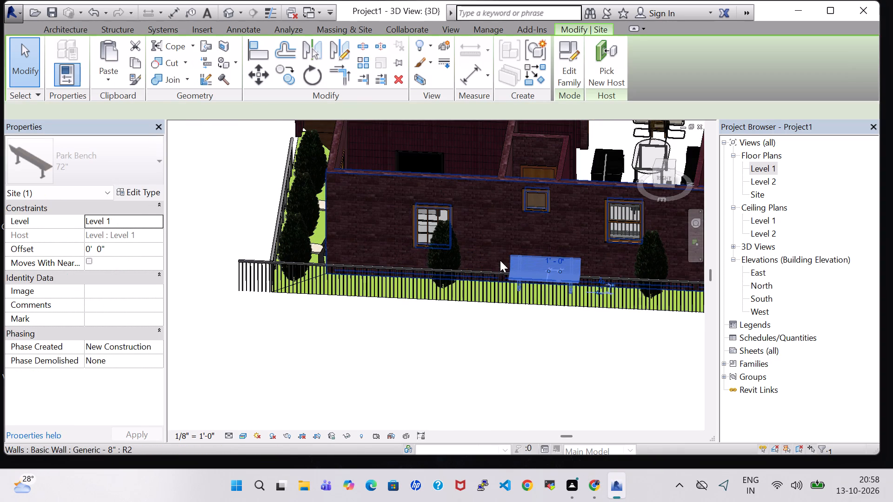
pyautogui.press('Right')
pyautogui.click(405, 348)
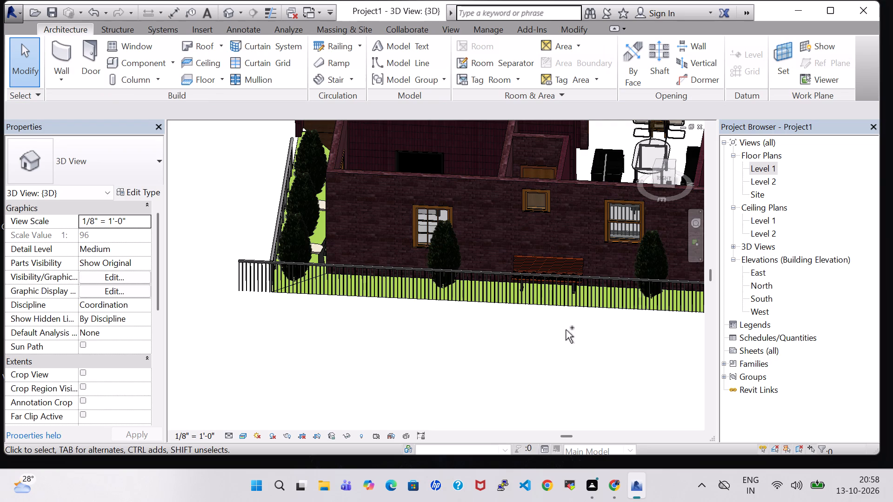
# Nudge the middle juniper in the parking-side garden sixteen increments toward the rear, clear of the window behind it.
pyautogui.keyDown('shift'); pyautogui.moveTo(573, 338); pyautogui.dragTo(512, 337, button='middle'); pyautogui.keyUp('shift')
pyautogui.moveTo(605, 343); pyautogui.dragTo(344, 271, button='middle')
pyautogui.keyDown('shift'); pyautogui.moveTo(623, 295); pyautogui.dragTo(515, 296, button='middle'); pyautogui.keyUp('shift')
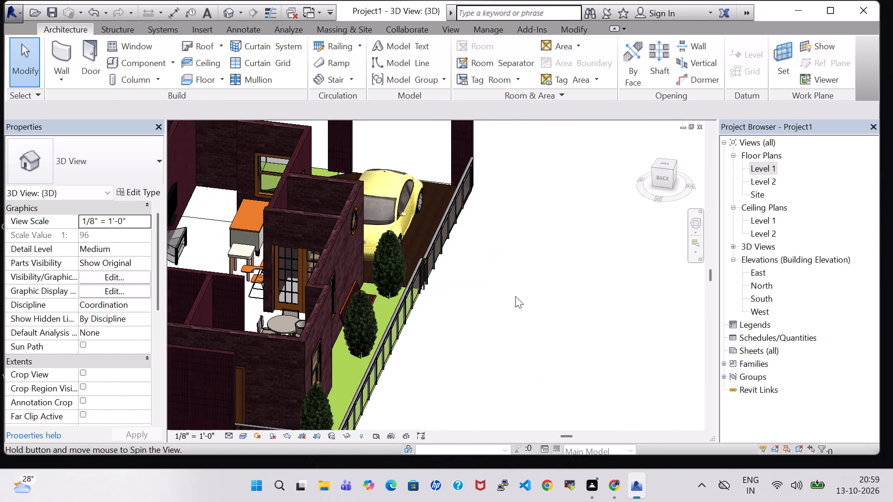
pyautogui.keyDown('shift'); pyautogui.moveTo(459, 327); pyautogui.dragTo(310, 324, button='middle'); pyautogui.keyUp('shift')
pyautogui.moveTo(260, 201); pyautogui.dragTo(327, 212, button='middle')
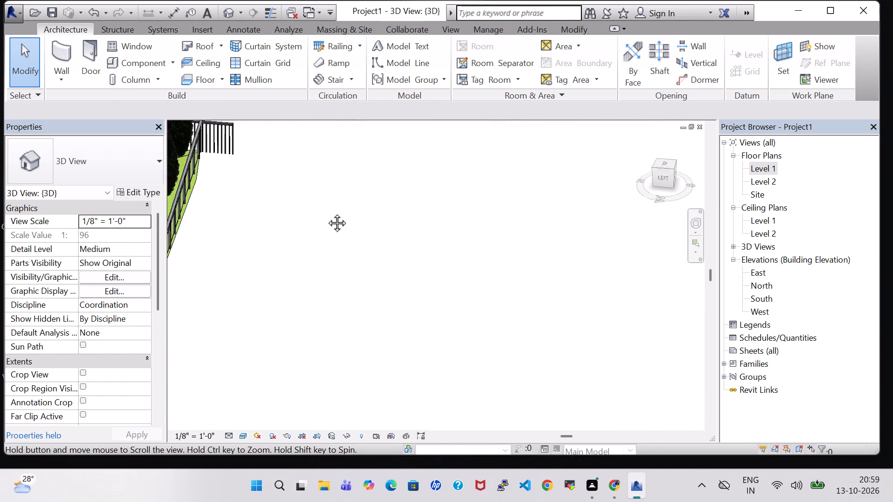
pyautogui.moveTo(327, 212); pyautogui.dragTo(571, 216, button='middle')
pyautogui.moveTo(535, 285); pyautogui.dragTo(678, 265, button='middle')
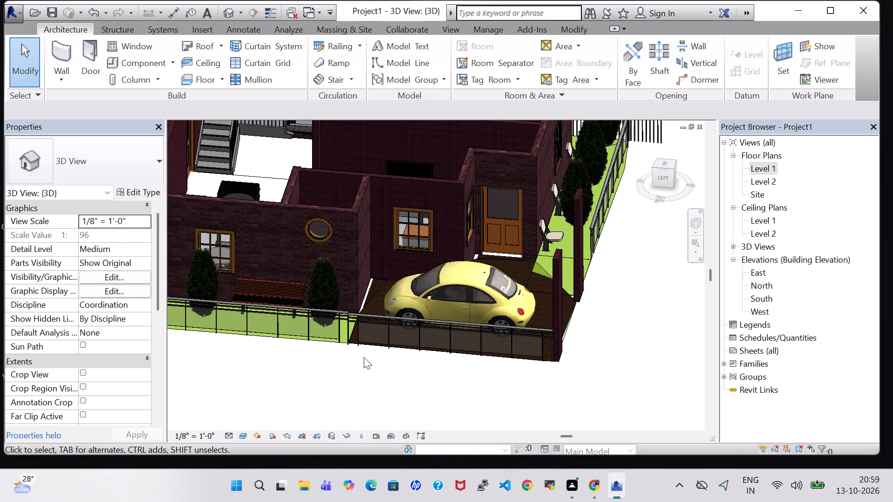
pyautogui.keyDown('shift'); pyautogui.moveTo(364, 379); pyautogui.dragTo(393, 382, button='middle'); pyautogui.keyUp('shift')
pyautogui.click(313, 328)
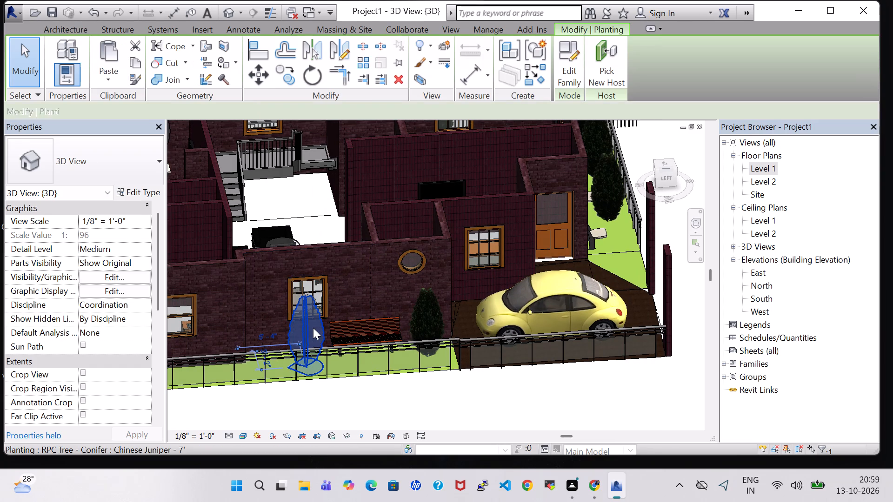
pyautogui.press('Left')
pyautogui.press('Left')
pyautogui.press('Left')
pyautogui.press('Left')
pyautogui.press('Left')
pyautogui.press('Left')
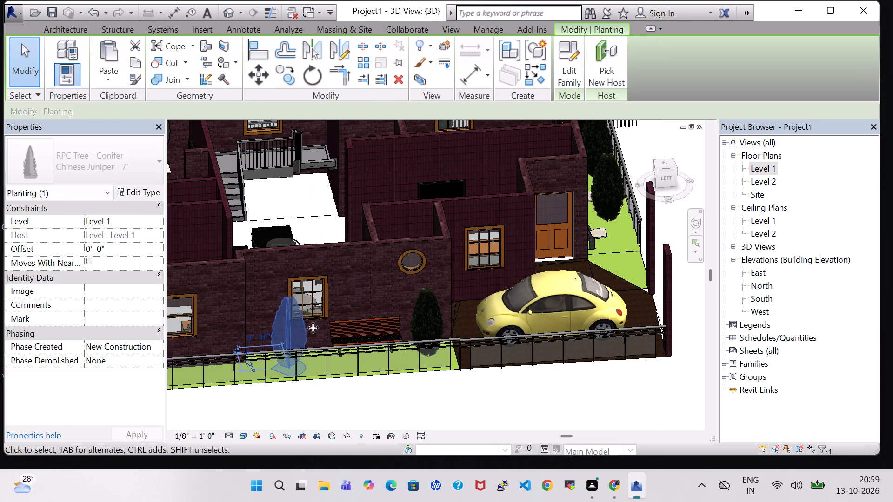
pyautogui.press('Left')
pyautogui.press('Left')
pyautogui.press('Left')
pyautogui.press('Left')
pyautogui.press('Left')
pyautogui.press('Left')
pyautogui.press('Left')
pyautogui.press('Left')
pyautogui.press('Left')
pyautogui.press('Left')
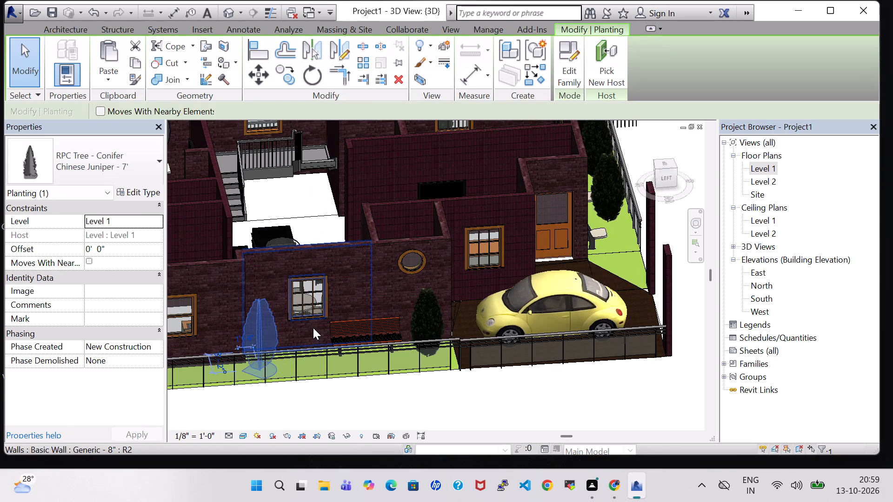
pyautogui.click(384, 398)
# Nudge the parking-side garden's park bench four increments toward the rear, centring it between its two neighbouring junipers.
pyautogui.scroll(-1, 396, 393)
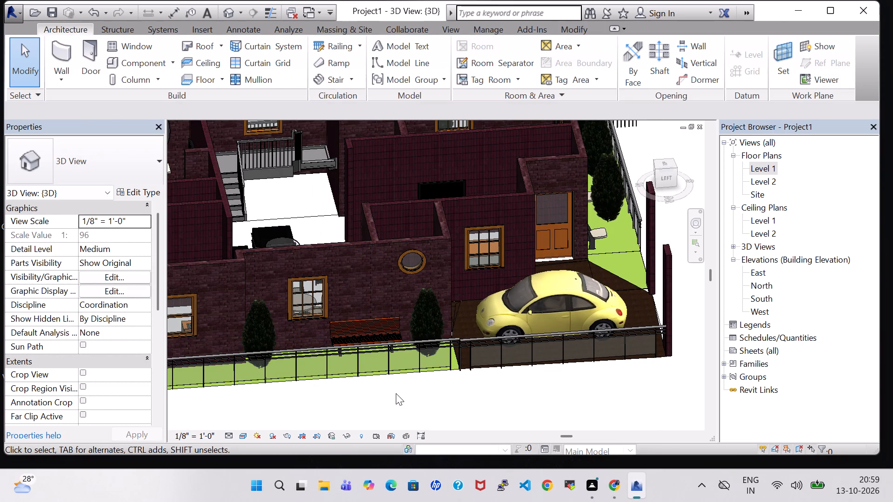
pyautogui.keyDown('shift'); pyautogui.moveTo(396, 391); pyautogui.dragTo(395, 405, button='middle'); pyautogui.keyUp('shift')
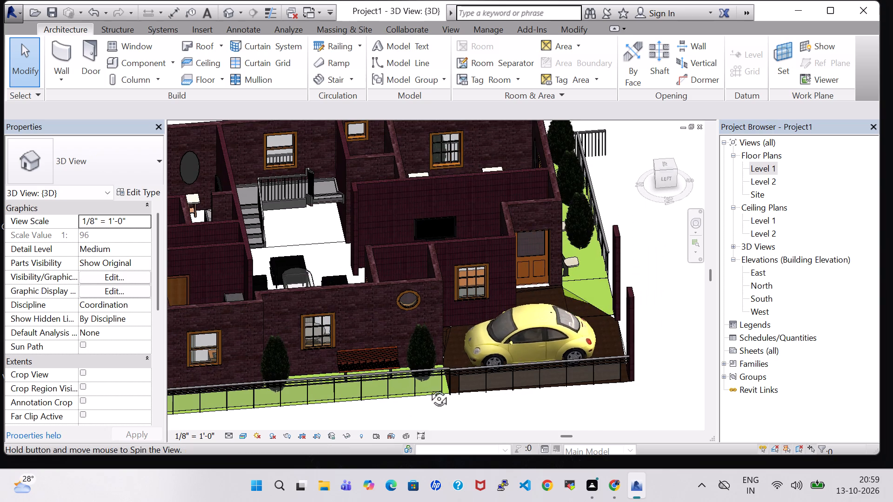
pyautogui.click(351, 363)
pyautogui.press('Left')
pyautogui.press('Left')
pyautogui.press('Left')
pyautogui.press('Left')
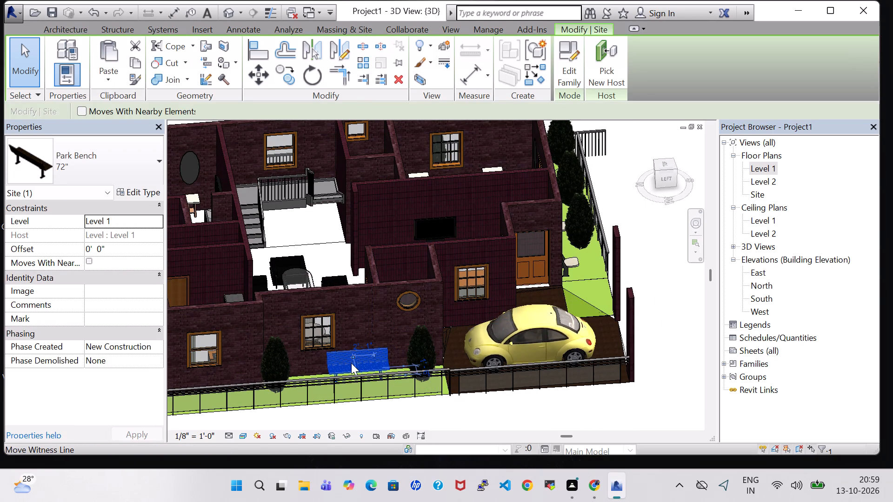
pyautogui.click(521, 409)
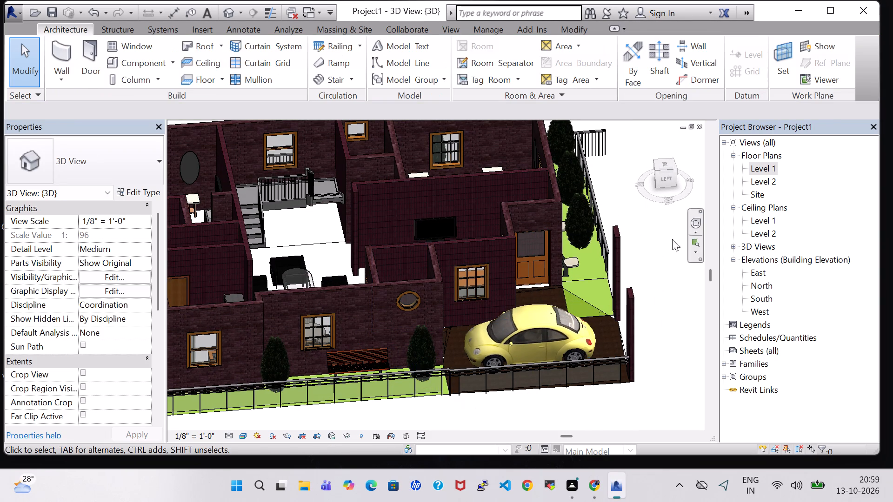
# Examine the full Level 1 plan and the 3D model from the parking side and front, checking the layout and garden items.
pyautogui.doubleClick(765, 170)
pyautogui.scroll(-2, 560, 205)
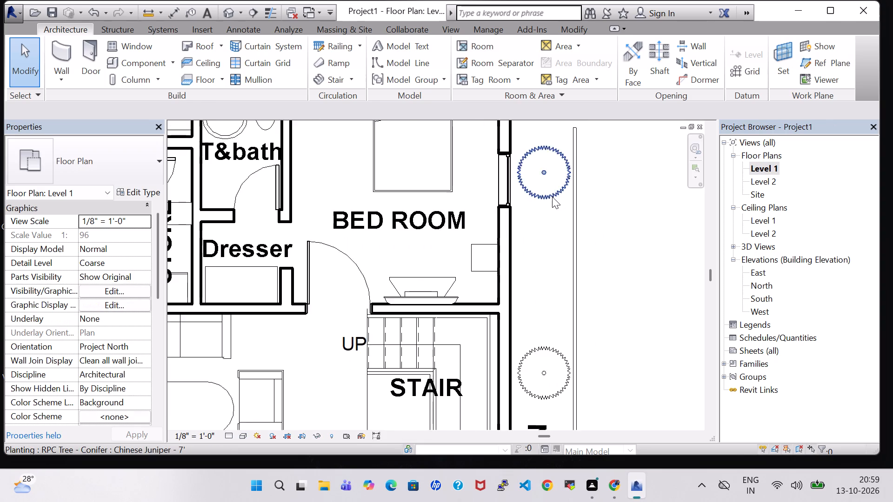
pyautogui.scroll(-4, 552, 197)
pyautogui.middleClick(587, 210)
pyautogui.scroll(-4, 590, 205)
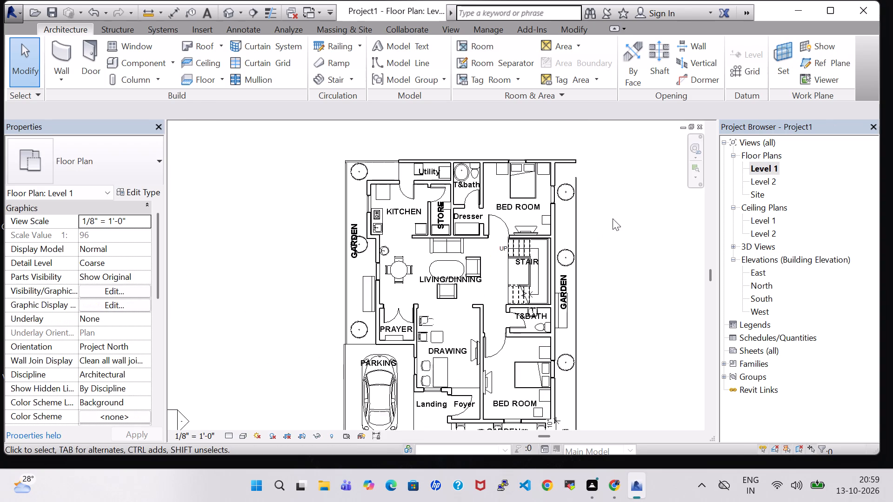
pyautogui.moveTo(613, 218); pyautogui.dragTo(583, 207, button='middle')
pyautogui.scroll(-1, 583, 207)
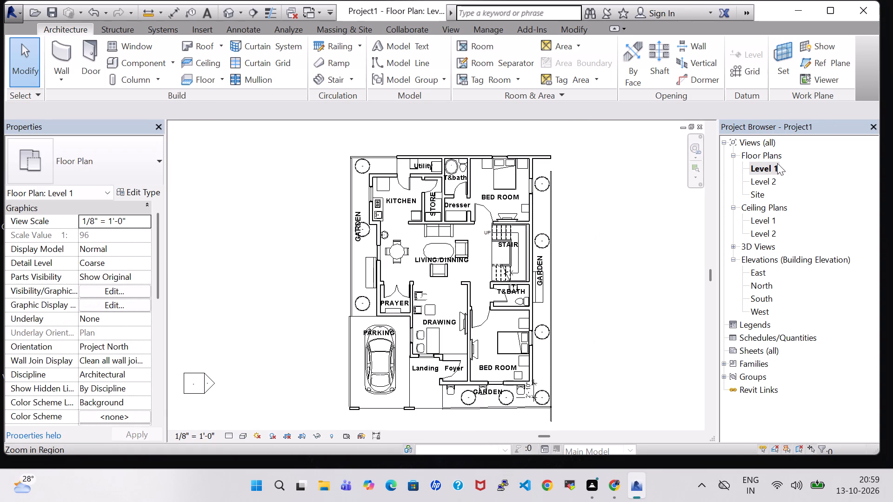
pyautogui.click(228, 7)
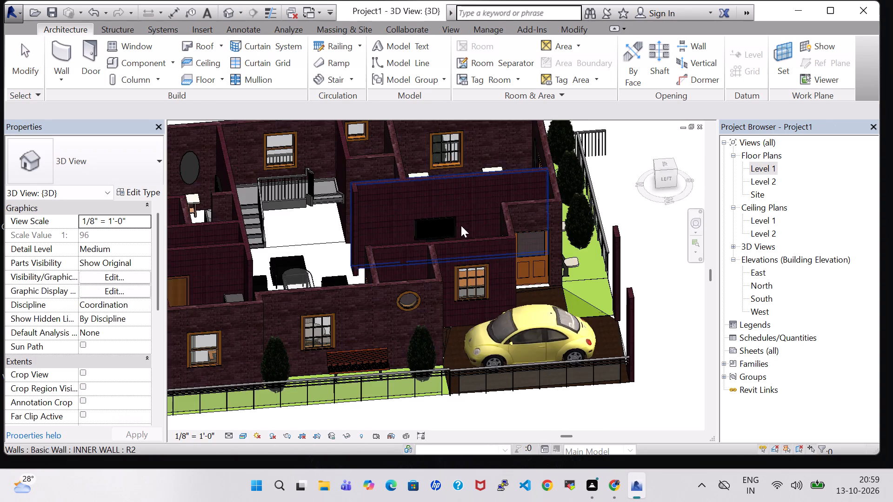
pyautogui.scroll(-3, 466, 257)
pyautogui.keyDown('shift'); pyautogui.moveTo(606, 261); pyautogui.dragTo(566, 271, button='middle'); pyautogui.keyUp('shift')
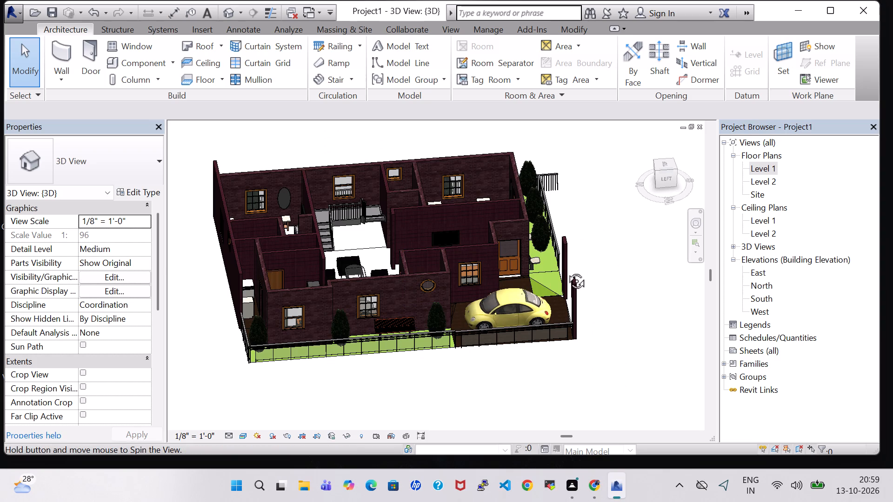
pyautogui.keyDown('shift'); pyautogui.moveTo(566, 271); pyautogui.dragTo(453, 285, button='middle'); pyautogui.keyUp('shift')
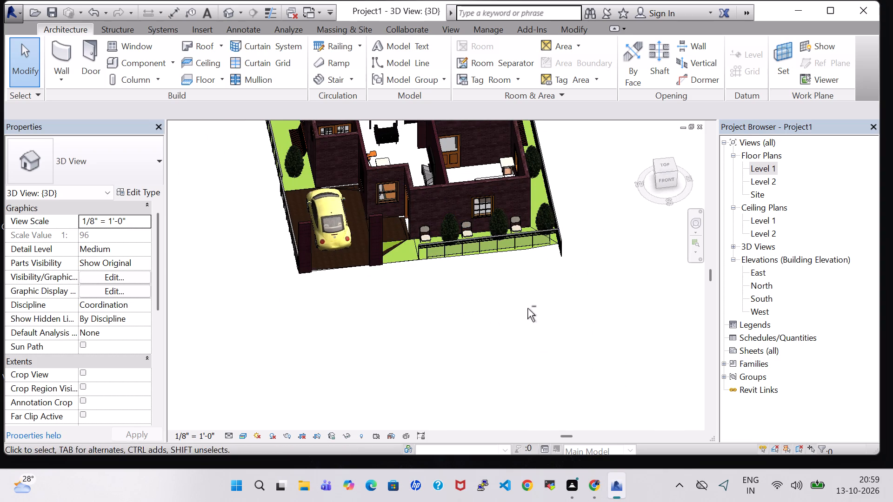
pyautogui.keyDown('shift'); pyautogui.moveTo(527, 308); pyautogui.dragTo(514, 181, button='middle'); pyautogui.keyUp('shift')
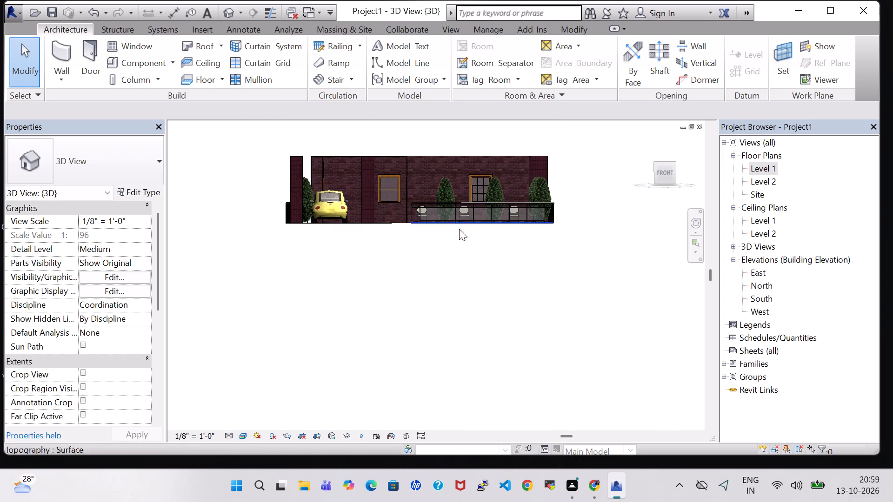
pyautogui.keyDown('shift'); pyautogui.moveTo(462, 232); pyautogui.dragTo(462, 246, button='middle'); pyautogui.keyUp('shift')
pyautogui.keyDown('shift'); pyautogui.scroll(-1, 462, 232); pyautogui.keyUp('shift')
pyautogui.moveTo(462, 246); pyautogui.dragTo(453, 324, button='middle')
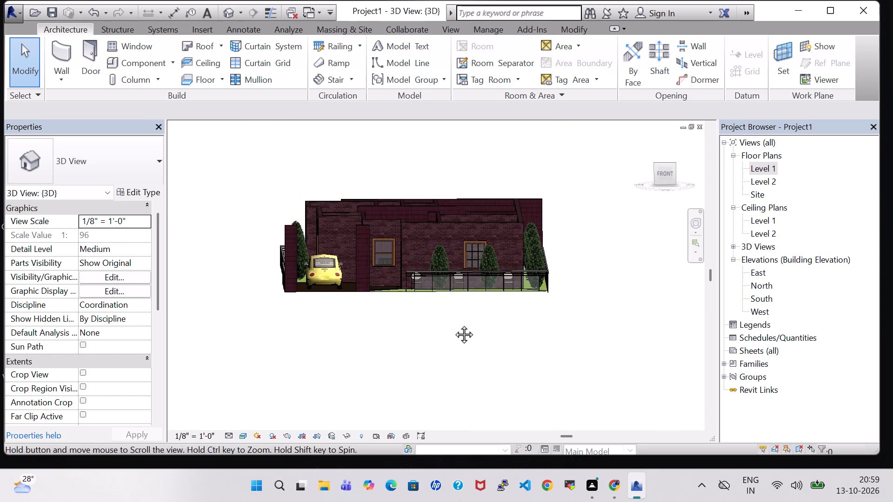
pyautogui.moveTo(453, 324); pyautogui.dragTo(453, 325, button='middle')
pyautogui.keyDown('shift'); pyautogui.moveTo(584, 212); pyautogui.dragTo(584, 249, button='middle'); pyautogui.keyUp('shift')
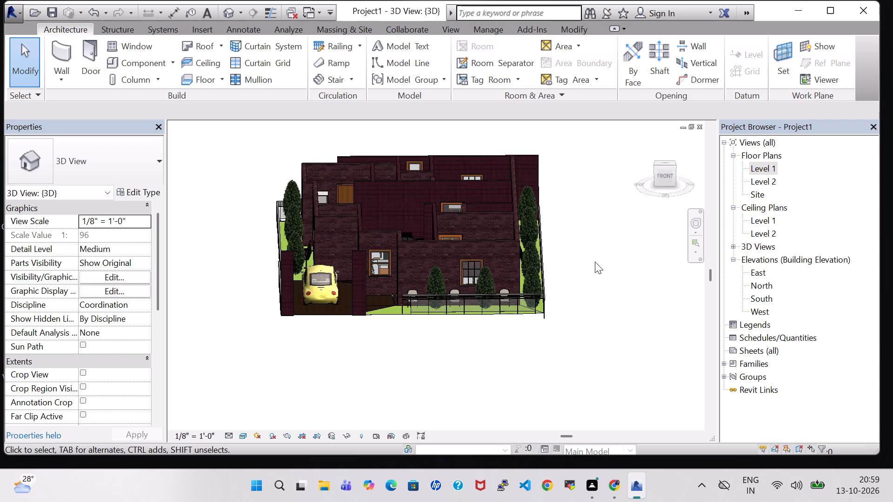
pyautogui.keyDown('shift'); pyautogui.moveTo(616, 329); pyautogui.dragTo(613, 291, button='middle'); pyautogui.keyUp('shift')
pyautogui.moveTo(609, 284); pyautogui.dragTo(620, 296, button='middle')
# Turn on the Roofs category in the 3D view's Visibility/Graphic Overrides.
pyautogui.press('v')
pyautogui.press('v')
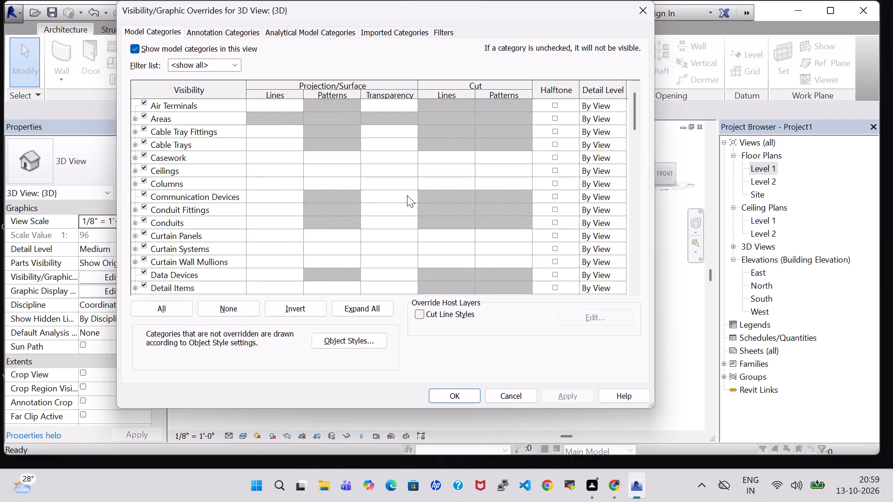
pyautogui.click(153, 211)
pyautogui.press('r')
pyautogui.scroll(-2, 153, 211)
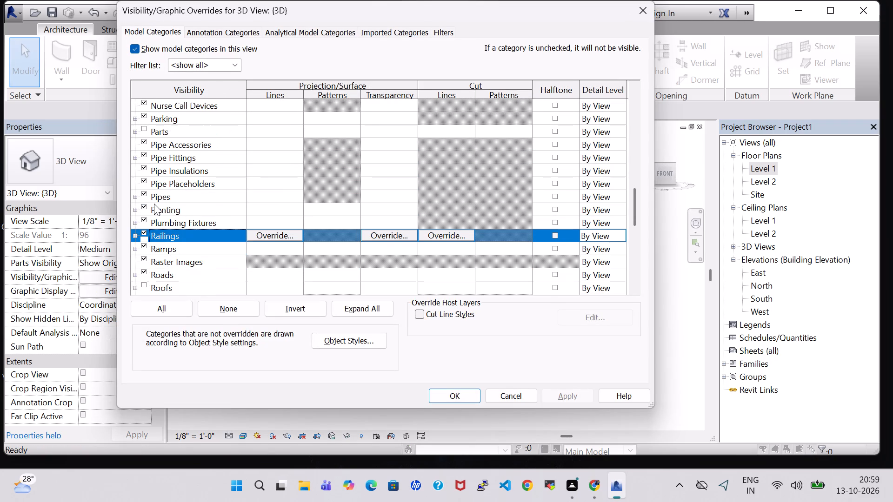
pyautogui.scroll(-2, 154, 204)
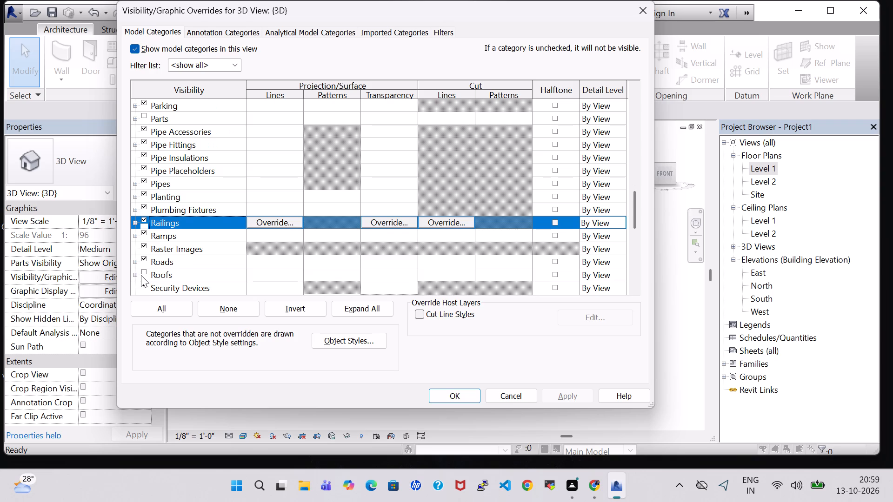
pyautogui.click(143, 270)
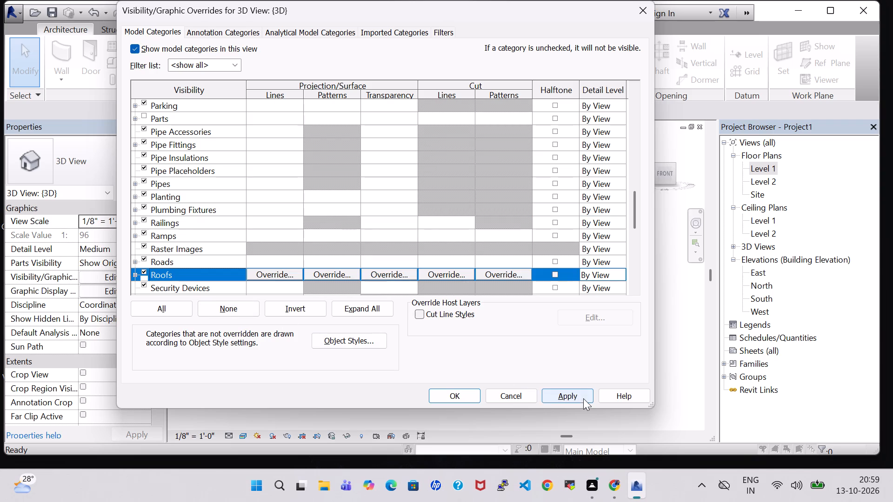
pyautogui.click(583, 398)
pyautogui.click(443, 398)
pyautogui.click(595, 348)
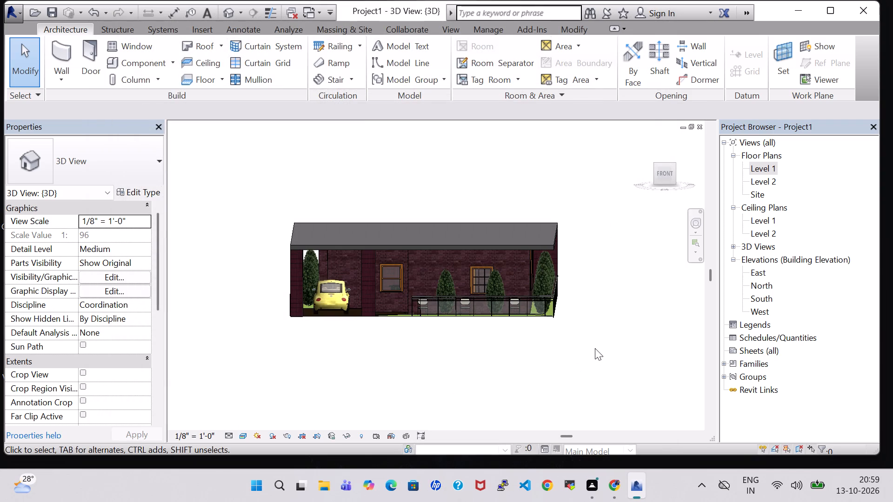
# Delete the Wood Rafter 8" - Asphalt Shingle - Insulated roof covering the house.
pyautogui.keyDown('shift'); pyautogui.moveTo(599, 274); pyautogui.dragTo(606, 249, button='middle'); pyautogui.keyUp('shift')
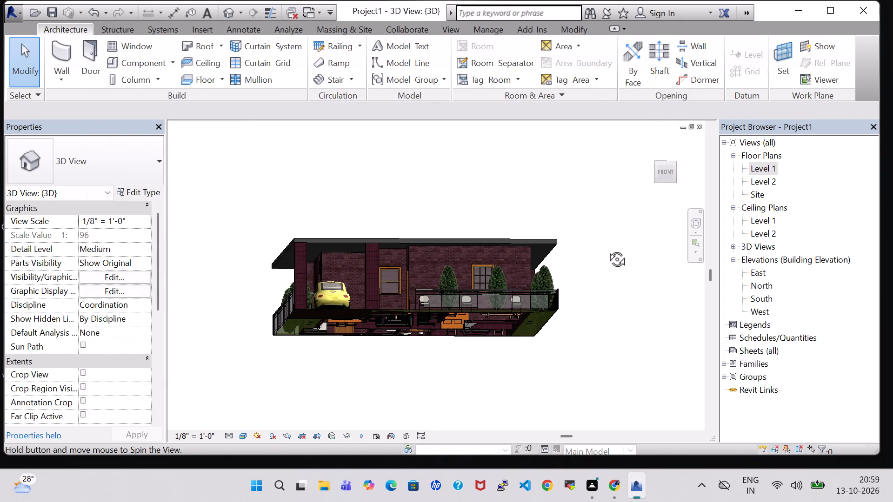
pyautogui.keyDown('shift'); pyautogui.moveTo(606, 249); pyautogui.dragTo(605, 295, button='middle'); pyautogui.keyUp('shift')
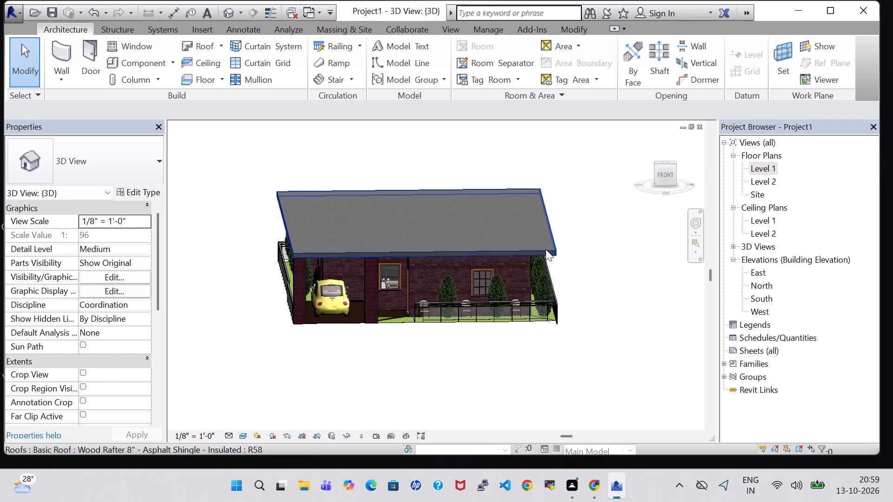
pyautogui.click(546, 249)
pyautogui.press('Delete')
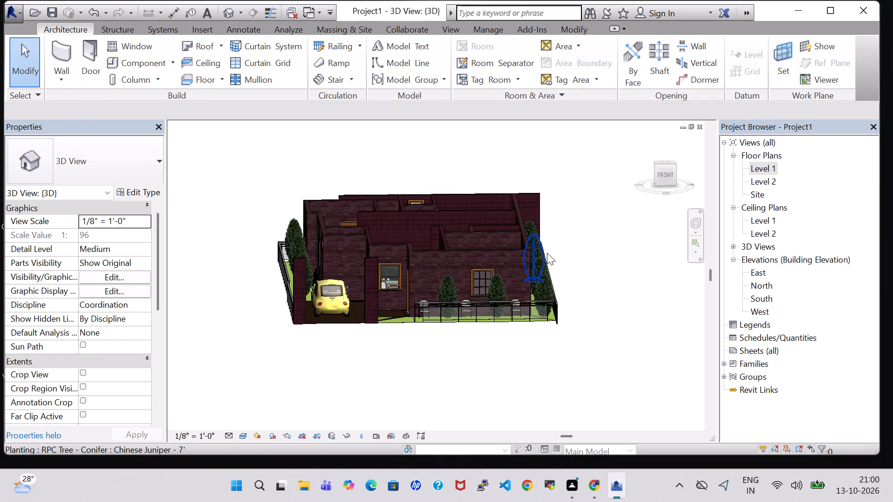
pyautogui.click(586, 258)
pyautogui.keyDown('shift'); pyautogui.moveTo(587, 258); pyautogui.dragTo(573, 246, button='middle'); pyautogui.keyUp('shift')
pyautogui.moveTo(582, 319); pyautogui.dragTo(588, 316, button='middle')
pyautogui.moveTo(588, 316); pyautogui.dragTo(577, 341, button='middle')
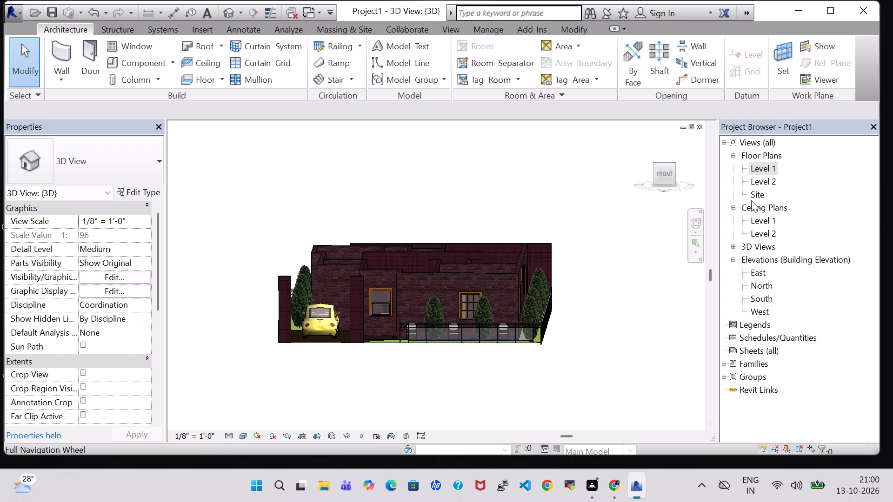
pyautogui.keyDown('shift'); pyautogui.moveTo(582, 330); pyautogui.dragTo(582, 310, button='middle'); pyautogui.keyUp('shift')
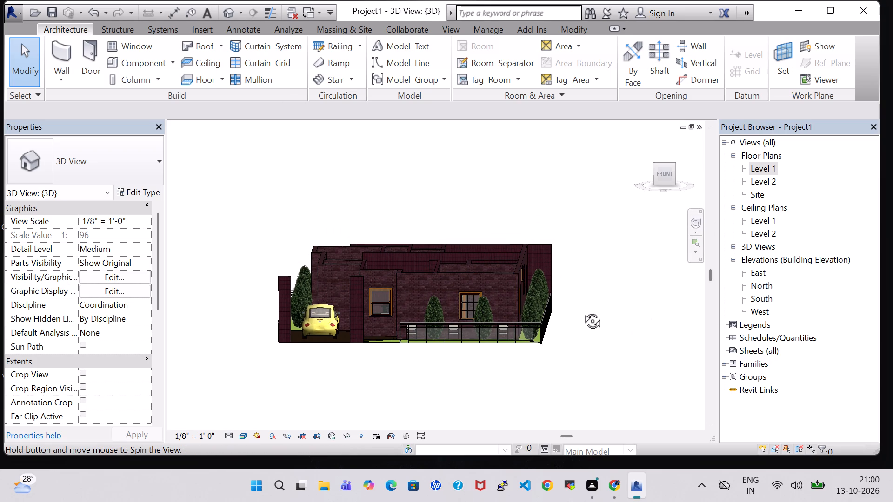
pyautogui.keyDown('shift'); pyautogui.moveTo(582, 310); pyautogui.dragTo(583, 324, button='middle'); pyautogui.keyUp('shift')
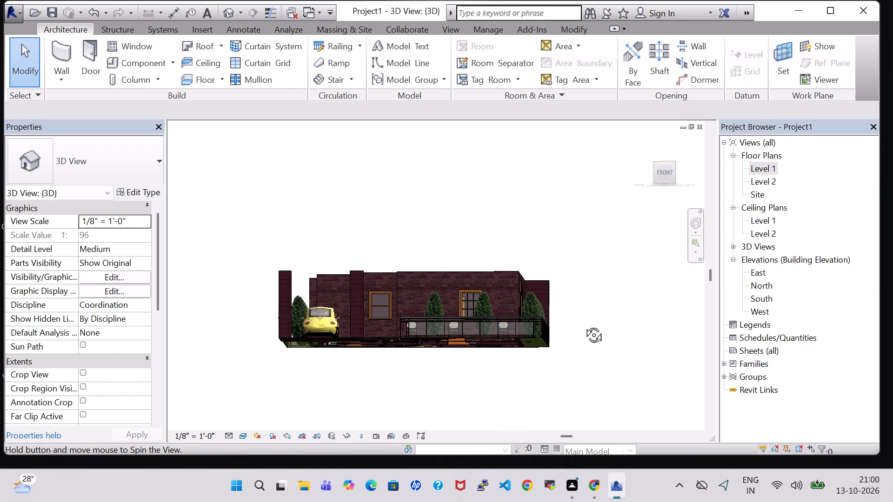
# In the Level 1 plan, nudge the parking-side GARDEN room tag fourteen increments toward the front, off the juniper and beside the park bench.
pyautogui.keyDown('shift'); pyautogui.moveTo(583, 324); pyautogui.dragTo(583, 345, button='middle'); pyautogui.keyUp('shift')
pyautogui.moveTo(579, 260); pyautogui.dragTo(599, 264, button='middle')
pyautogui.doubleClick(756, 164)
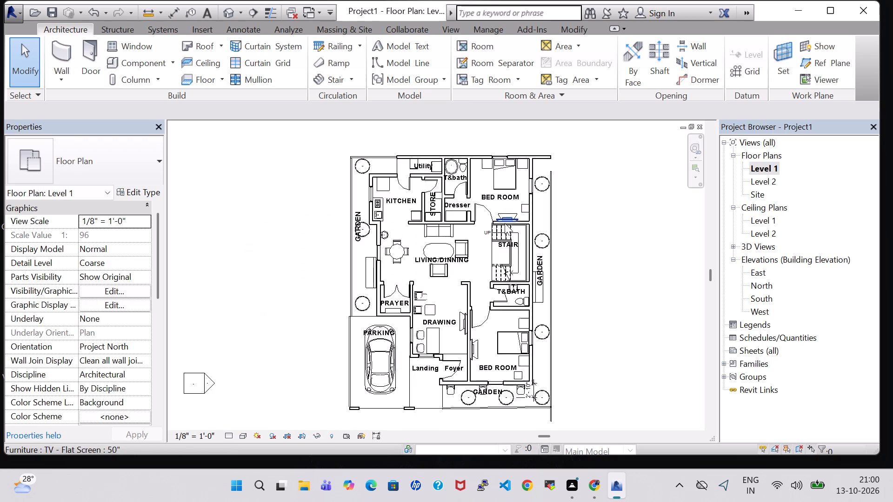
pyautogui.scroll(-3, 505, 223)
pyautogui.scroll(3, 599, 251)
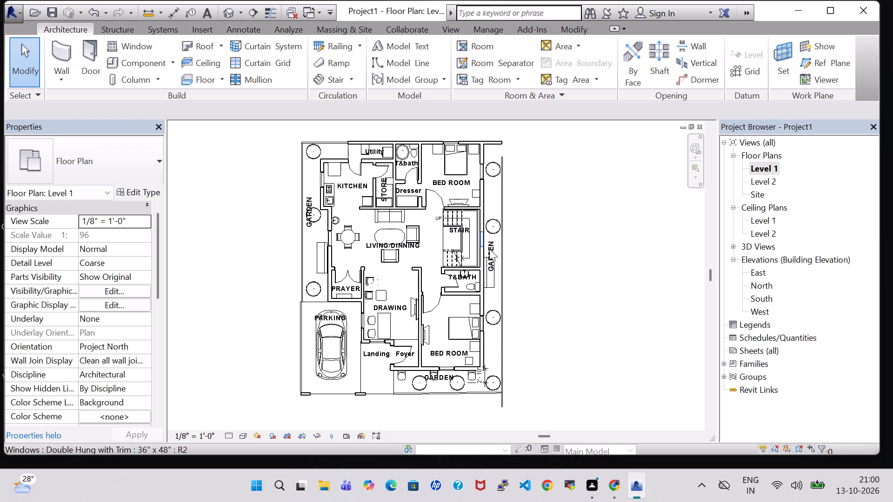
pyautogui.click(313, 199)
pyautogui.press('Down')
pyautogui.press('Down')
pyautogui.press('Down')
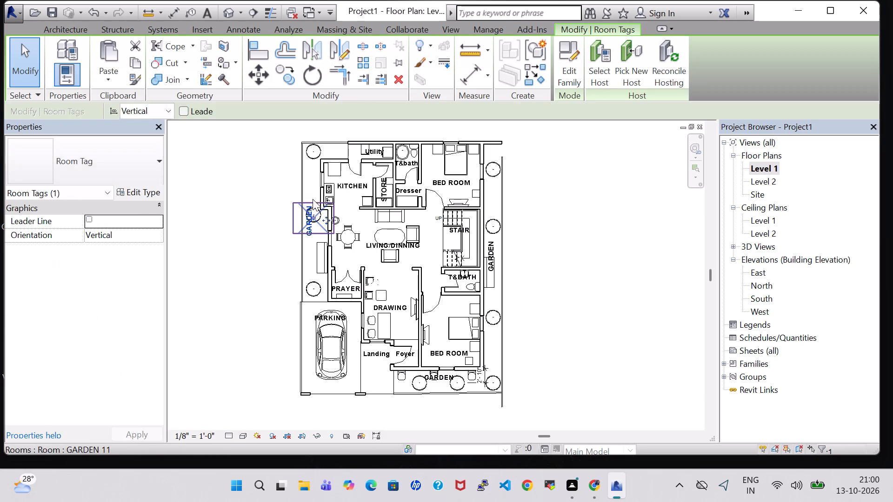
pyautogui.press('Down')
pyautogui.press('Down')
pyautogui.press('Down')
pyautogui.press('Down')
pyautogui.press('Down')
pyautogui.press('Down')
pyautogui.press('Down')
pyautogui.press('Down')
pyautogui.press('Down')
pyautogui.press('Down')
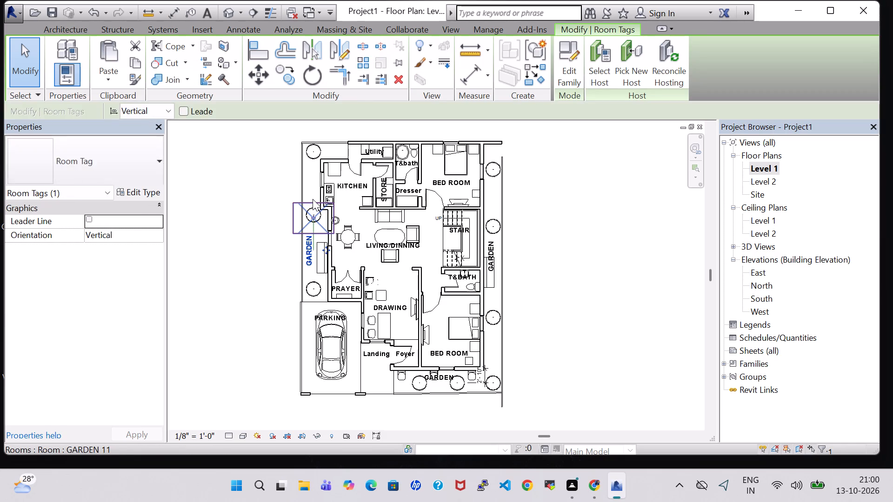
pyautogui.press('Down')
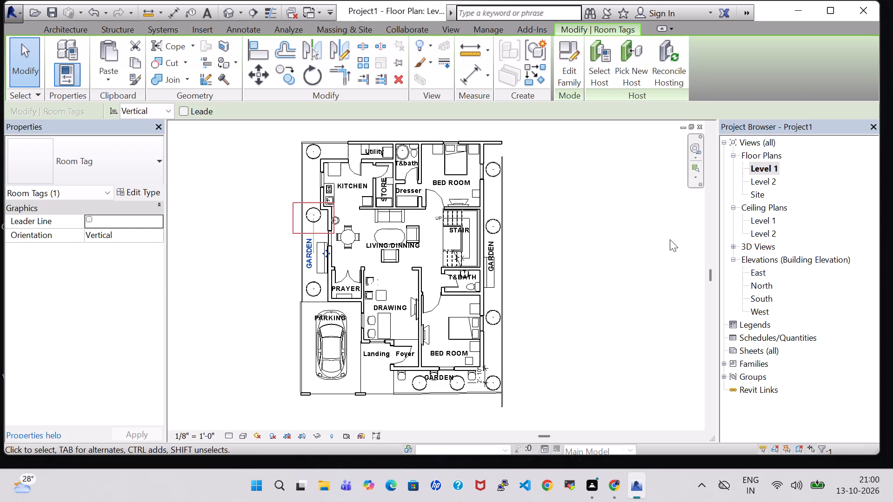
pyautogui.click(647, 239)
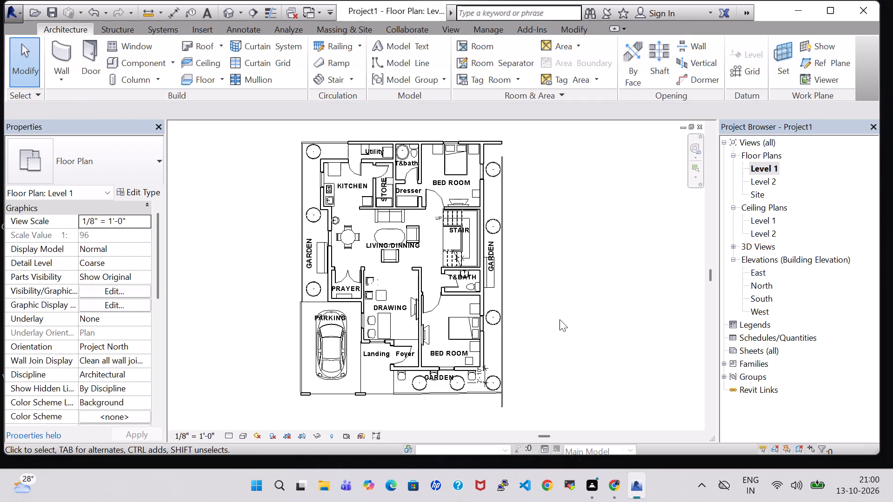
# Nudge the front garden's GARDEN room tag two increments toward the front, centring it between the two junipers.
pyautogui.click(433, 380)
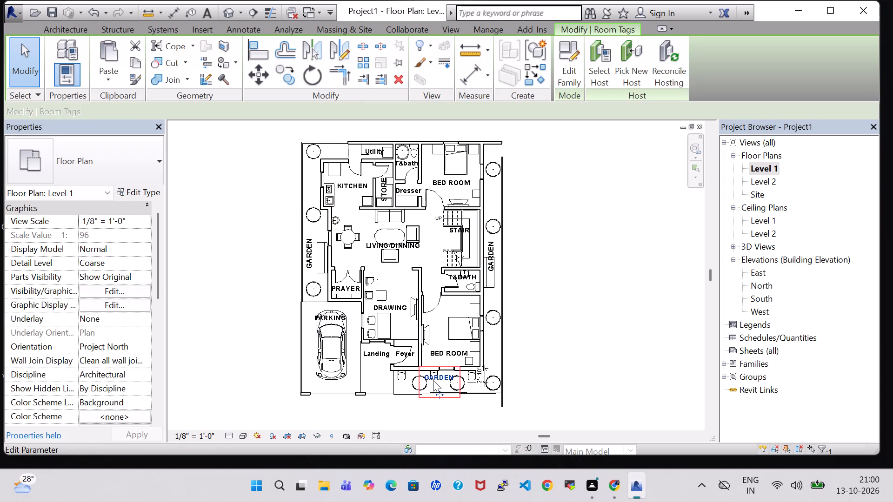
pyautogui.press('Down')
pyautogui.press('Down')
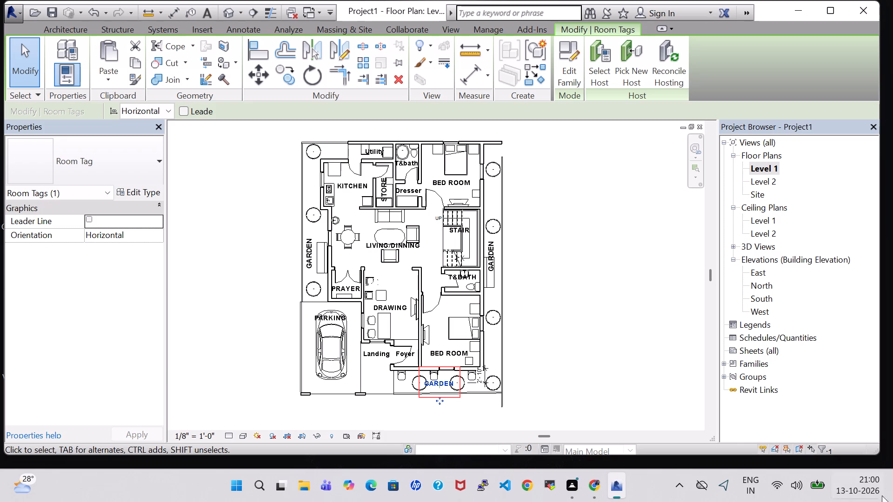
pyautogui.click(652, 312)
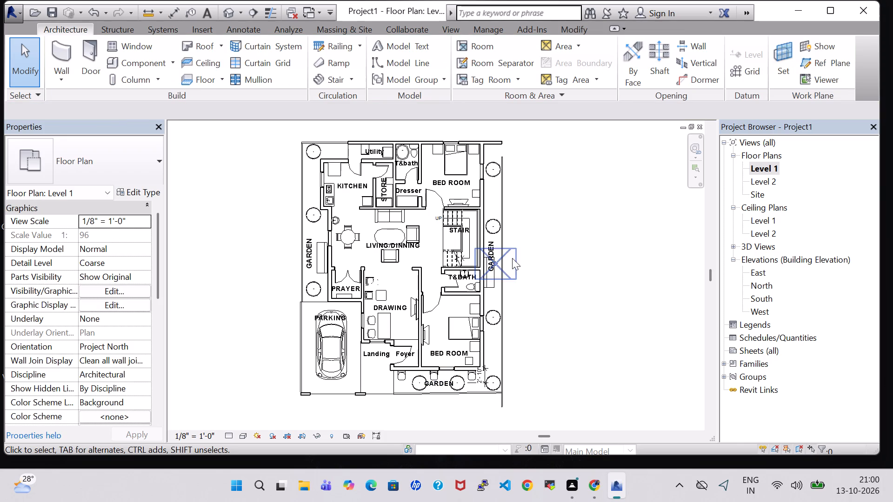
# Nudge the stair-side garden's vertical GARDEN room tag six increments toward the front, aligning it with the park bench.
pyautogui.click(494, 252)
pyautogui.press('Down')
pyautogui.press('Down')
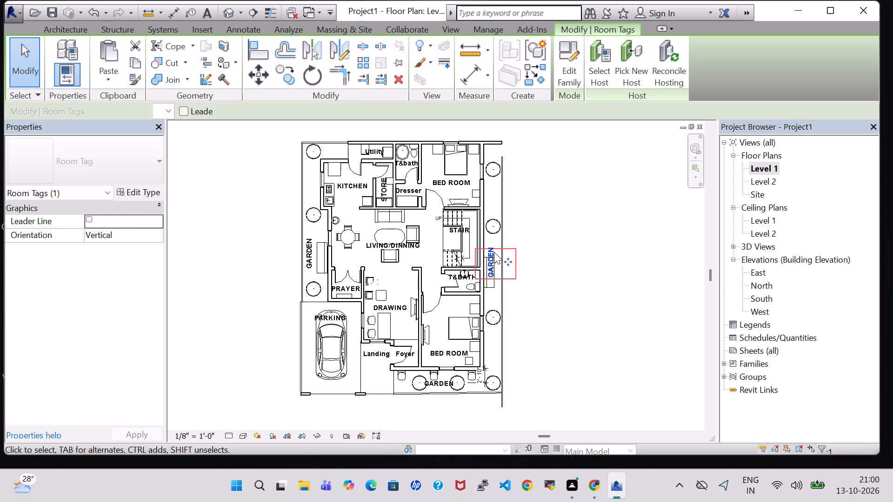
pyautogui.press('Down')
pyautogui.press('Down')
pyautogui.press('Down')
pyautogui.press('Down')
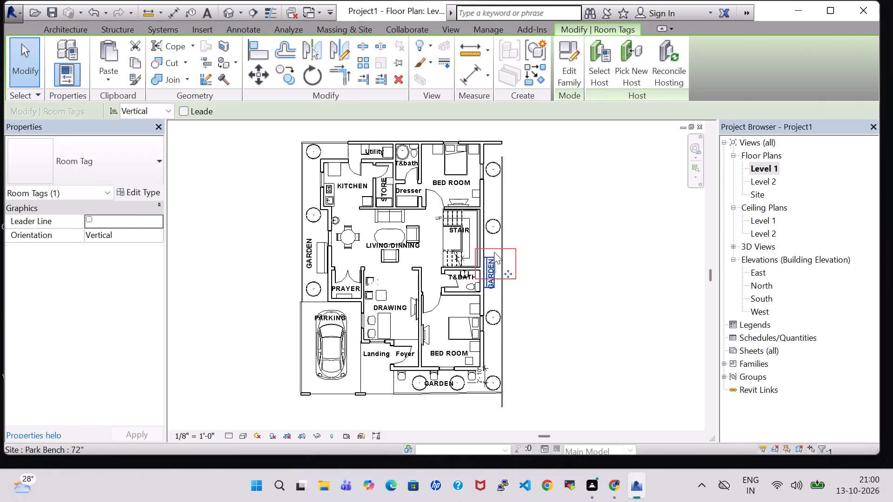
pyautogui.click(596, 257)
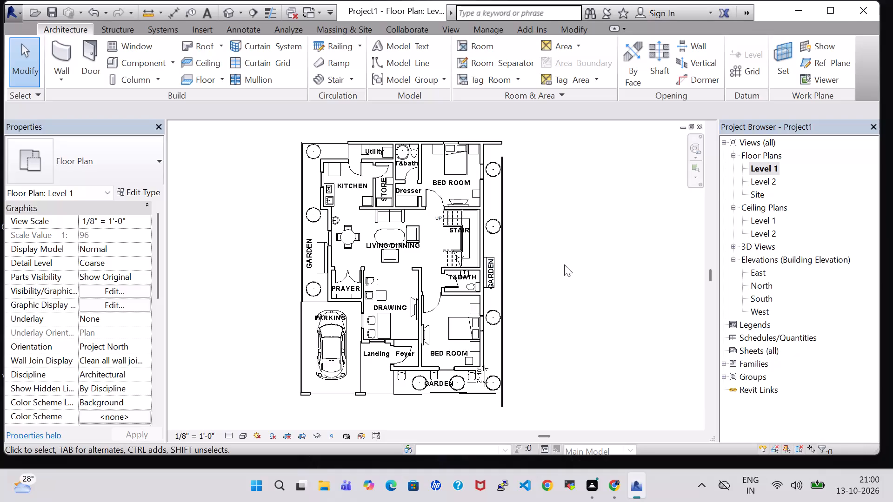
pyautogui.click(564, 264)
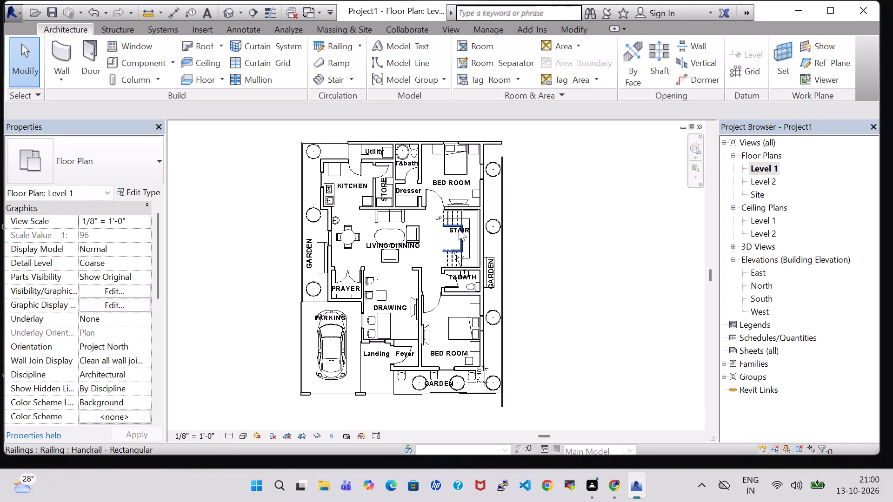
# Rotate the STAIR room tag to vertical and shift it two increments toward the living area and one toward the front, between the flights.
pyautogui.click(468, 229)
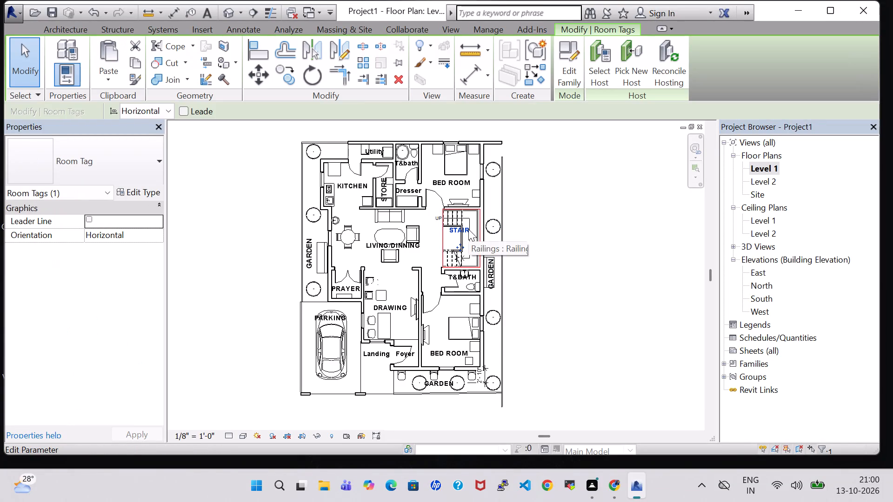
pyautogui.press('Left')
pyautogui.press('Left')
pyautogui.press('Down')
pyautogui.press('Down')
pyautogui.press('space')
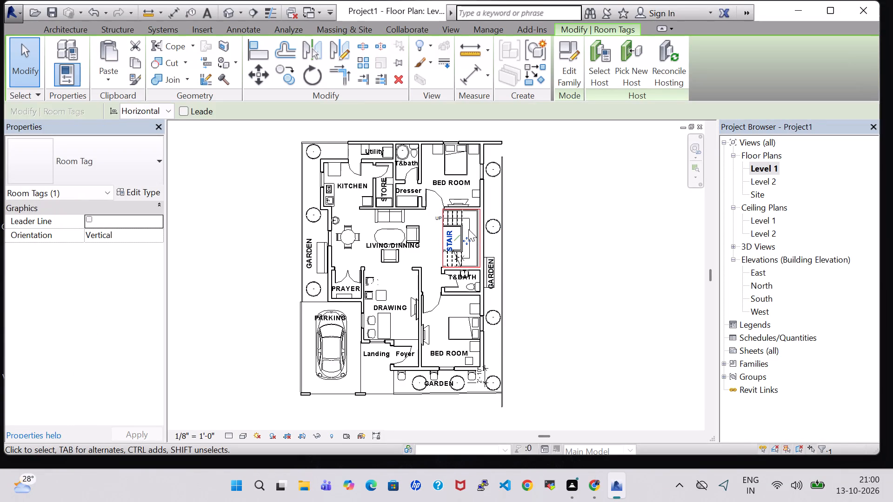
pyautogui.press('Up')
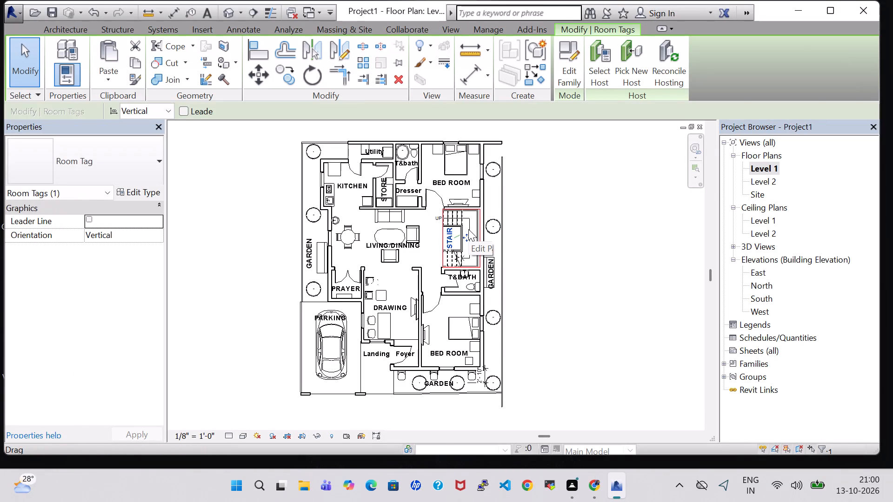
pyautogui.click(560, 251)
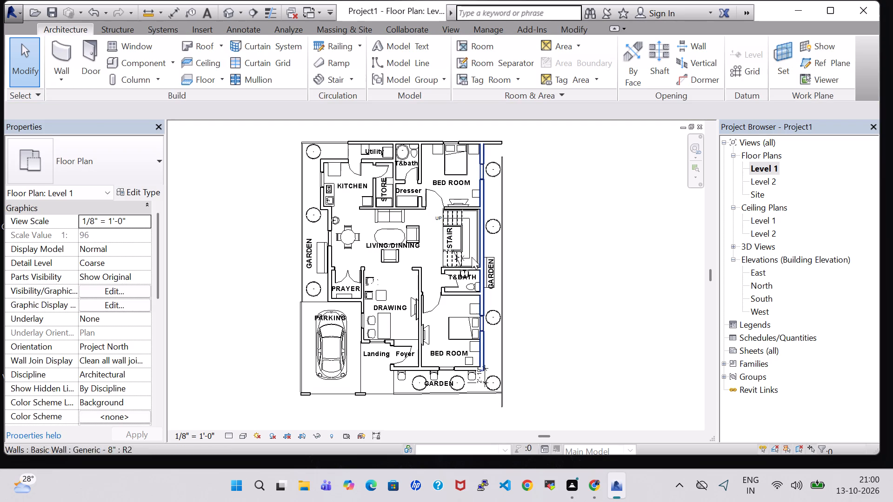
# Nudge the oval living-area table one increment toward the rear and one toward the parking side, clearing the LIVING/DINNING label.
pyautogui.click(381, 231)
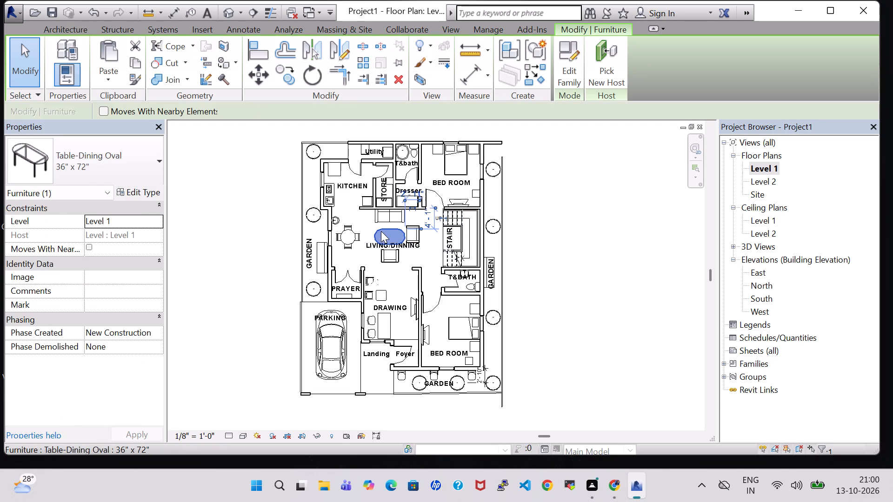
pyautogui.press('Up')
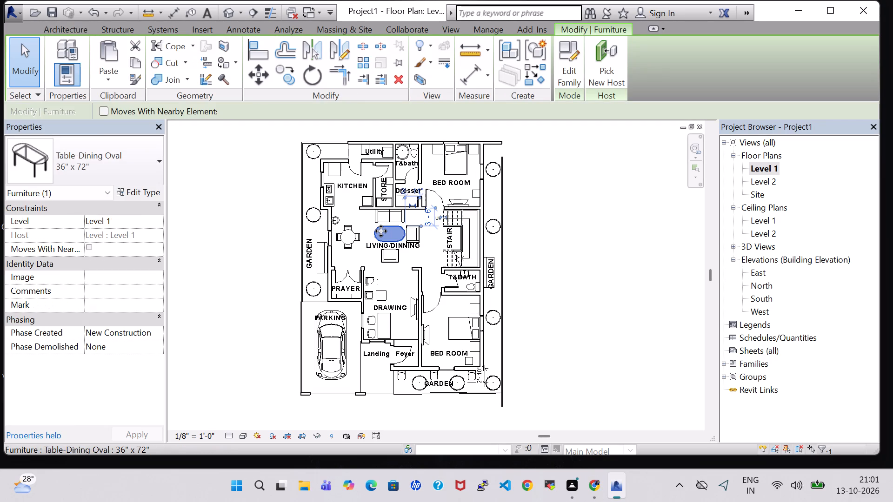
pyautogui.press('Left')
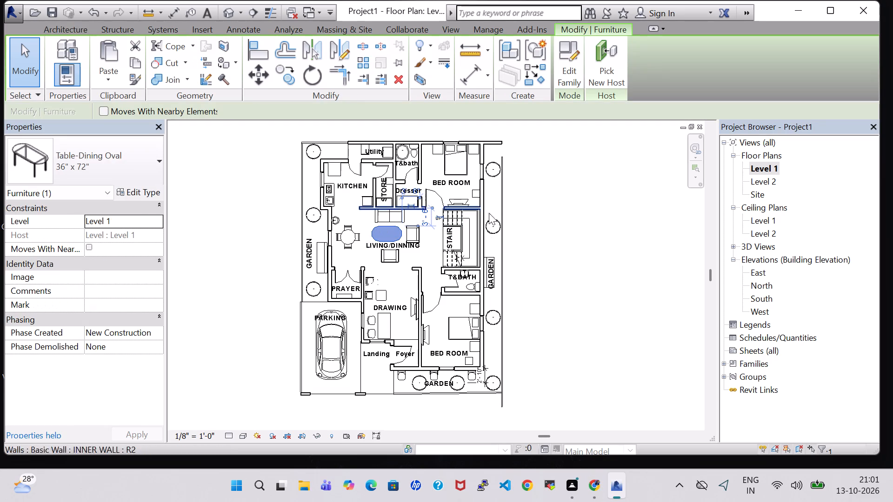
pyautogui.click(541, 235)
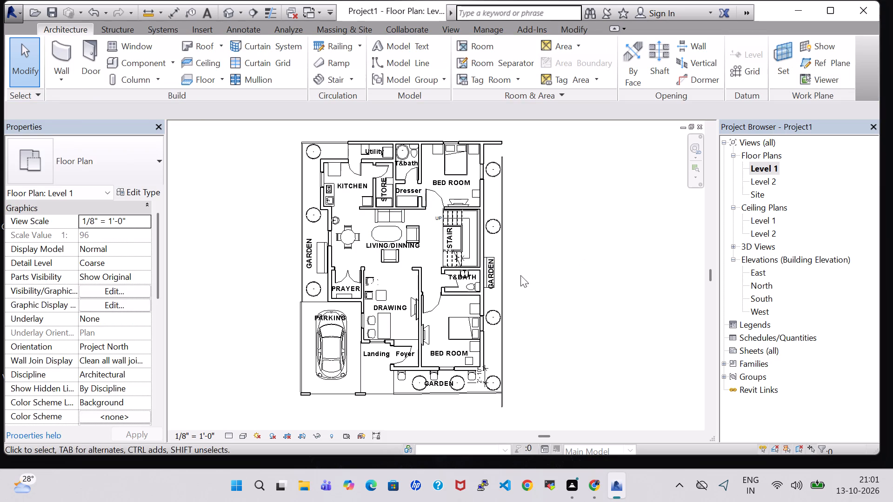
# Examine the roofless 3D model from the front and the stair side, checking the drawing room, bedroom and living area interiors.
pyautogui.click(228, 9)
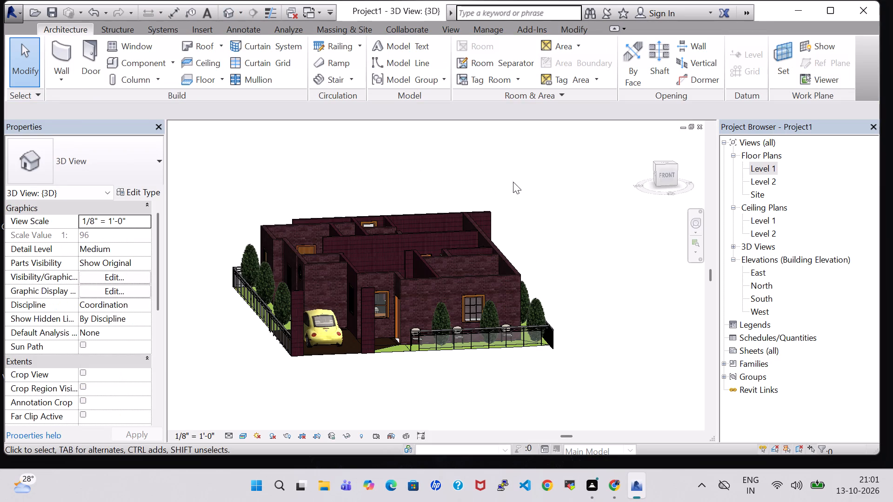
pyautogui.keyDown('shift'); pyautogui.moveTo(523, 165); pyautogui.dragTo(490, 254, button='middle'); pyautogui.keyUp('shift')
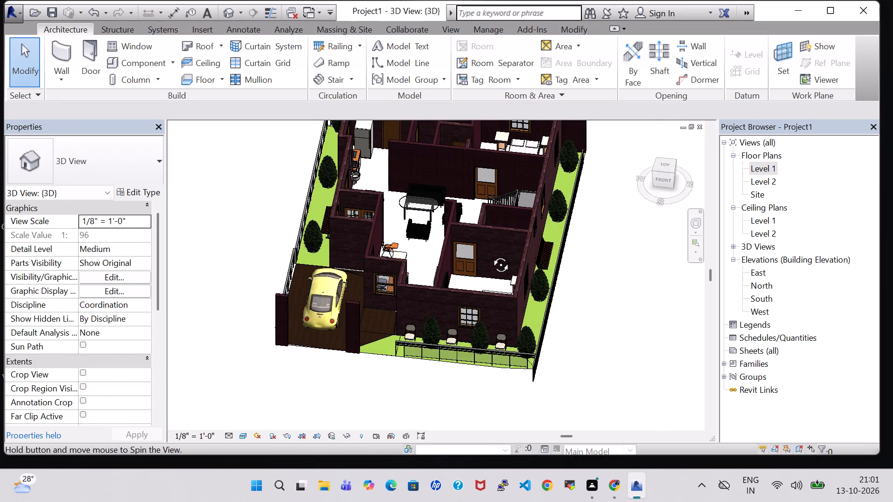
pyautogui.keyDown('shift'); pyautogui.moveTo(490, 254); pyautogui.dragTo(402, 254, button='middle'); pyautogui.keyUp('shift')
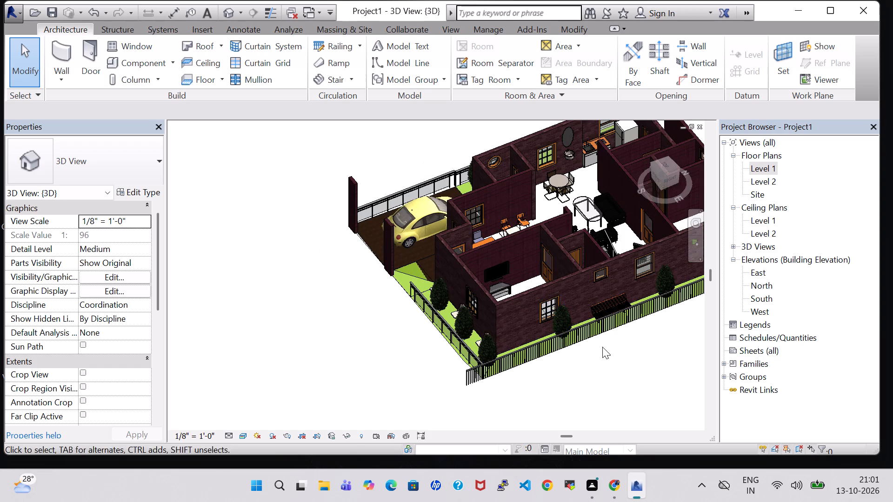
pyautogui.keyDown('shift'); pyautogui.moveTo(602, 347); pyautogui.dragTo(573, 350, button='middle'); pyautogui.keyUp('shift')
pyautogui.scroll(6, 570, 284)
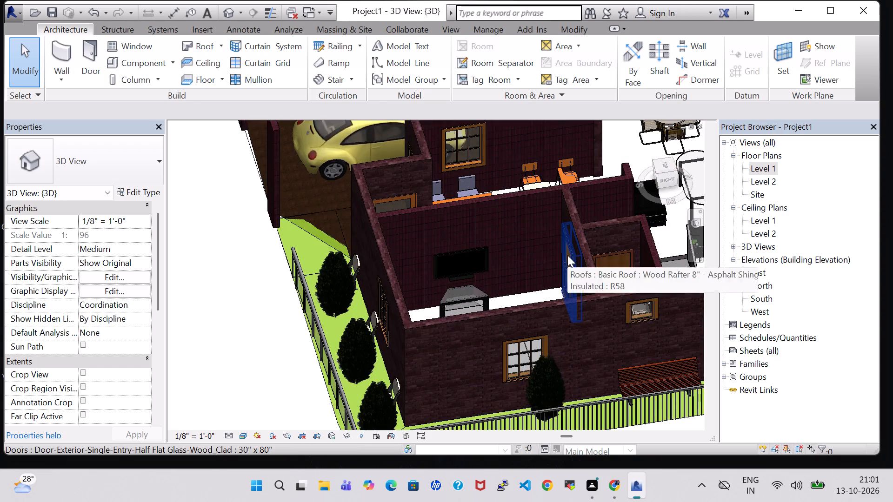
pyautogui.scroll(1, 567, 255)
pyautogui.moveTo(548, 218); pyautogui.dragTo(532, 315, button='middle')
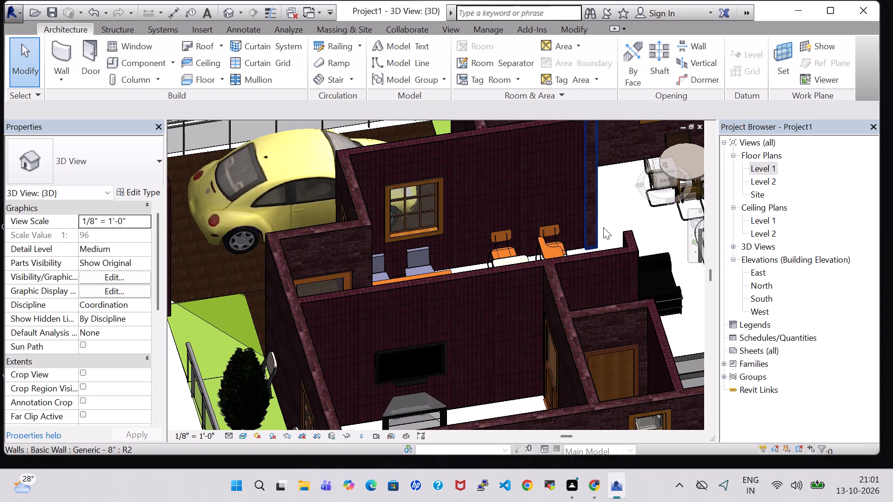
pyautogui.keyDown('shift'); pyautogui.moveTo(619, 215); pyautogui.dragTo(589, 262, button='middle'); pyautogui.keyUp('shift')
pyautogui.keyDown('shift'); pyautogui.moveTo(546, 254); pyautogui.dragTo(554, 284, button='middle'); pyautogui.keyUp('shift')
# Examine the full Level 1 plan, checking the room labels, furniture and garden layout.
pyautogui.doubleClick(767, 170)
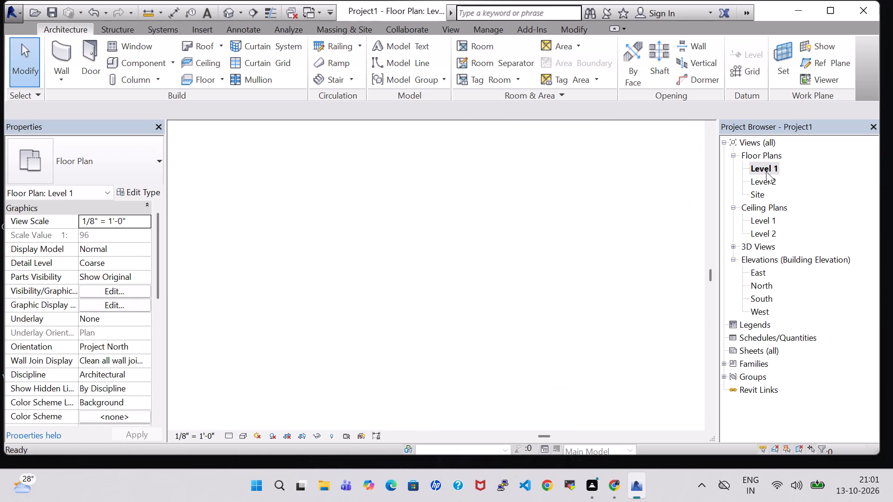
pyautogui.scroll(-1, 572, 212)
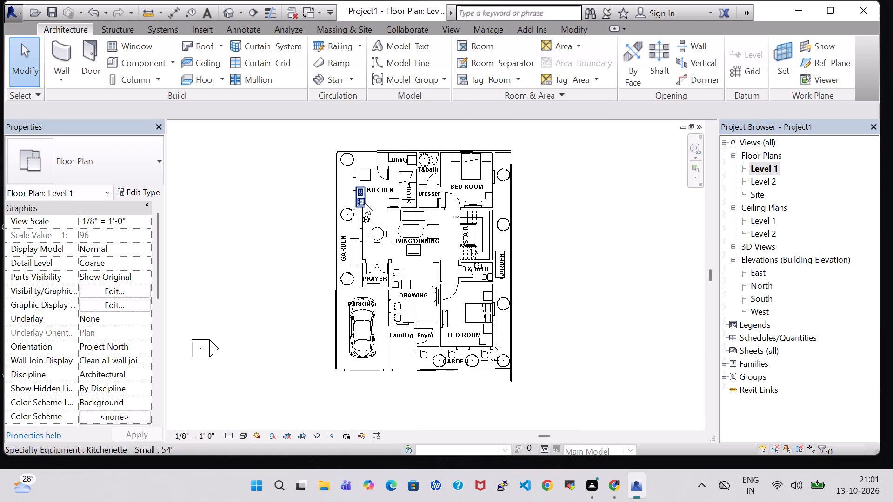
pyautogui.moveTo(572, 273); pyautogui.dragTo(592, 279, button='middle')
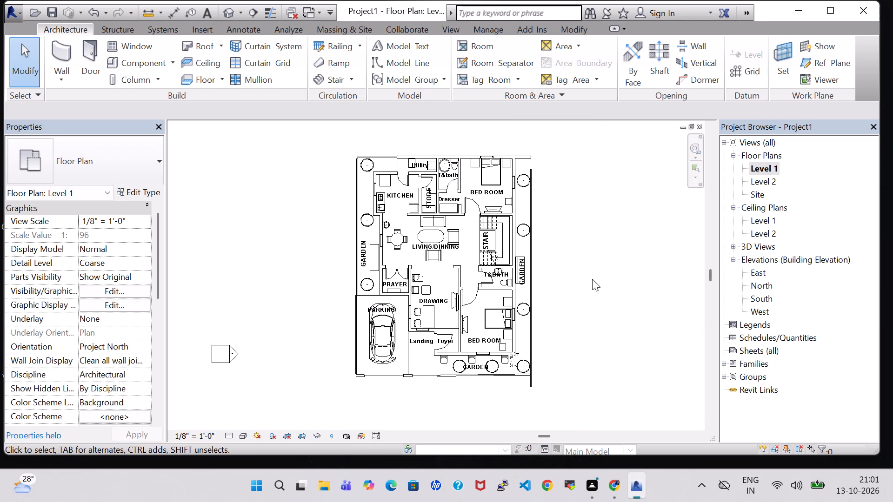
pyautogui.scroll(-1, 592, 279)
pyautogui.middleClick(592, 279)
pyautogui.scroll(2, 592, 279)
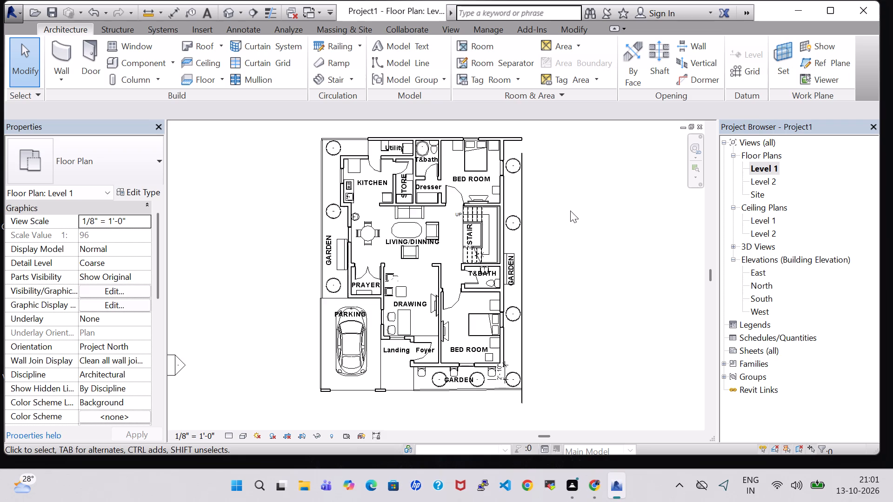
pyautogui.moveTo(570, 211); pyautogui.dragTo(571, 253, button='middle')
pyautogui.scroll(4, 571, 253)
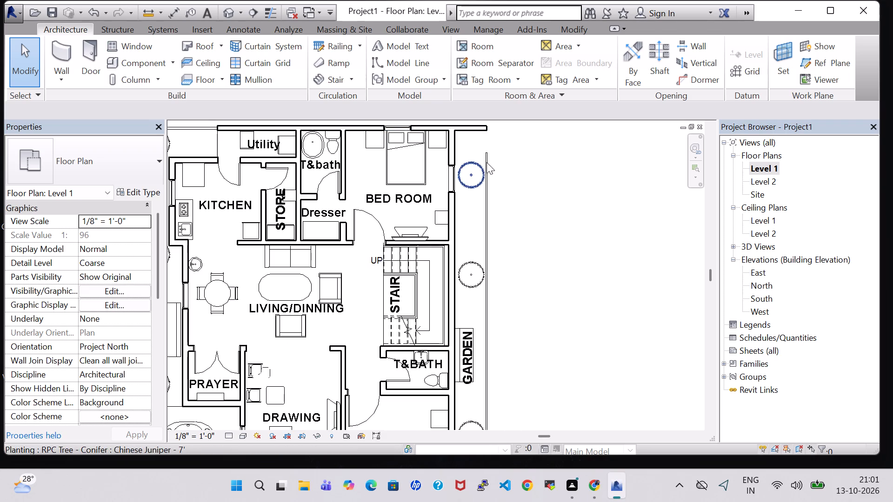
# Examine the roofless 3D model from above and around, checking the furnished rooms, gardens and boundary railings.
pyautogui.click(233, 11)
pyautogui.moveTo(593, 302); pyautogui.dragTo(355, 195, button='middle')
pyautogui.scroll(-3, 531, 285)
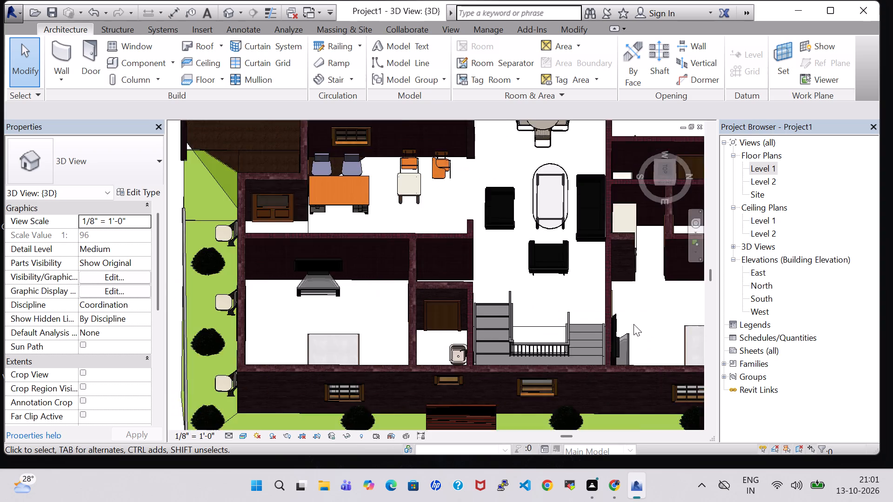
pyautogui.scroll(-2, 633, 324)
pyautogui.moveTo(632, 325); pyautogui.dragTo(427, 320, button='middle')
pyautogui.keyDown('shift'); pyautogui.moveTo(598, 236); pyautogui.dragTo(577, 234, button='middle'); pyautogui.keyUp('shift')
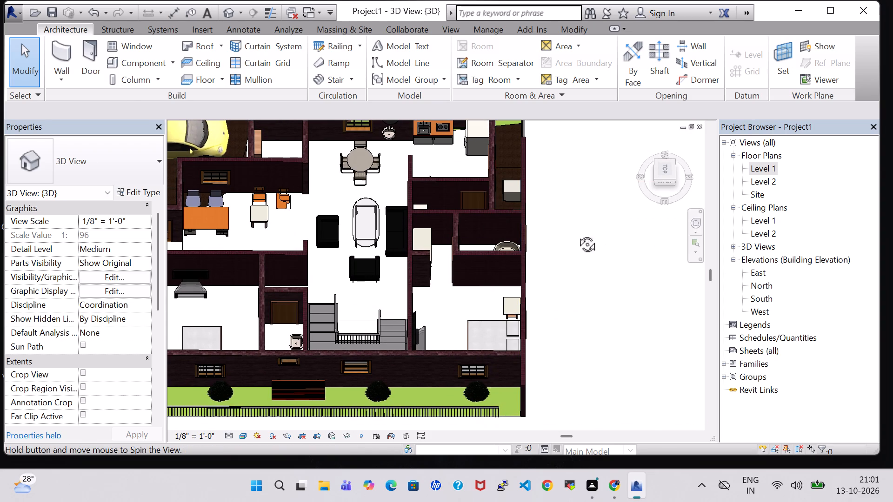
pyautogui.keyDown('shift'); pyautogui.moveTo(577, 234); pyautogui.dragTo(510, 216, button='middle'); pyautogui.keyUp('shift')
pyautogui.moveTo(552, 307); pyautogui.dragTo(473, 214, button='middle')
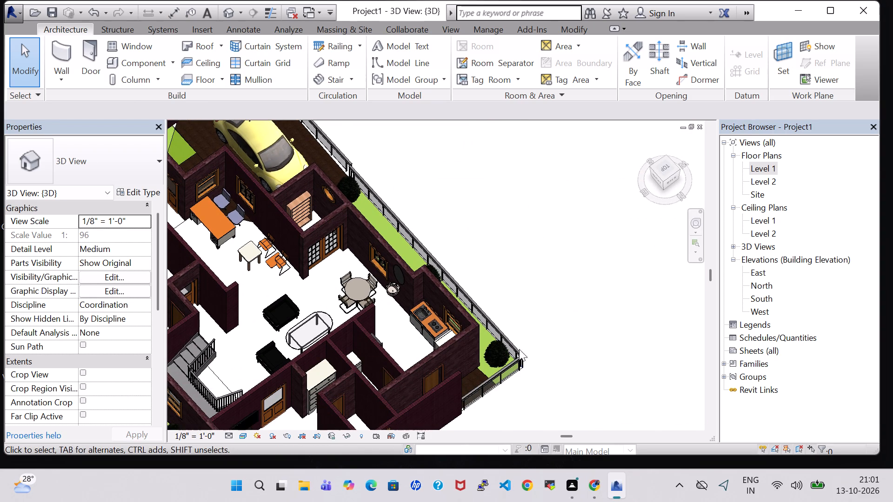
pyautogui.moveTo(571, 343); pyautogui.dragTo(593, 225, button='middle')
pyautogui.keyDown('shift'); pyautogui.moveTo(407, 397); pyautogui.dragTo(457, 394, button='middle'); pyautogui.keyUp('shift')
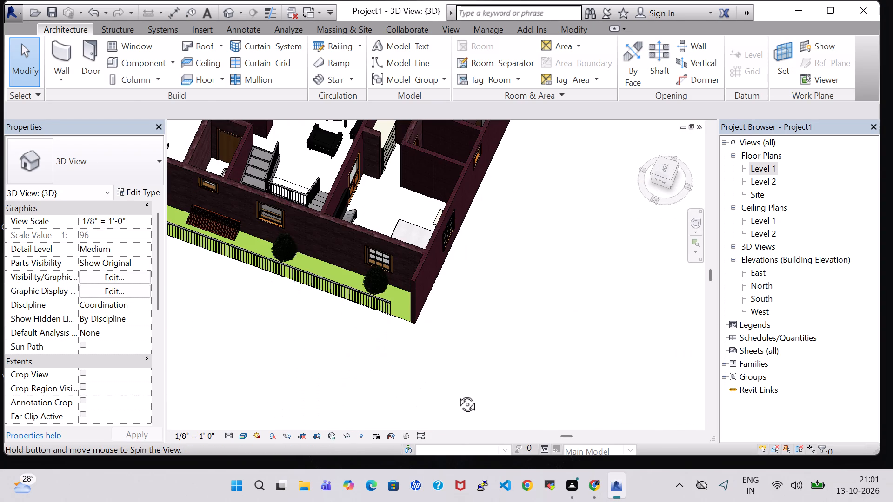
pyautogui.keyDown('shift'); pyautogui.moveTo(457, 394); pyautogui.dragTo(467, 383, button='middle'); pyautogui.keyUp('shift')
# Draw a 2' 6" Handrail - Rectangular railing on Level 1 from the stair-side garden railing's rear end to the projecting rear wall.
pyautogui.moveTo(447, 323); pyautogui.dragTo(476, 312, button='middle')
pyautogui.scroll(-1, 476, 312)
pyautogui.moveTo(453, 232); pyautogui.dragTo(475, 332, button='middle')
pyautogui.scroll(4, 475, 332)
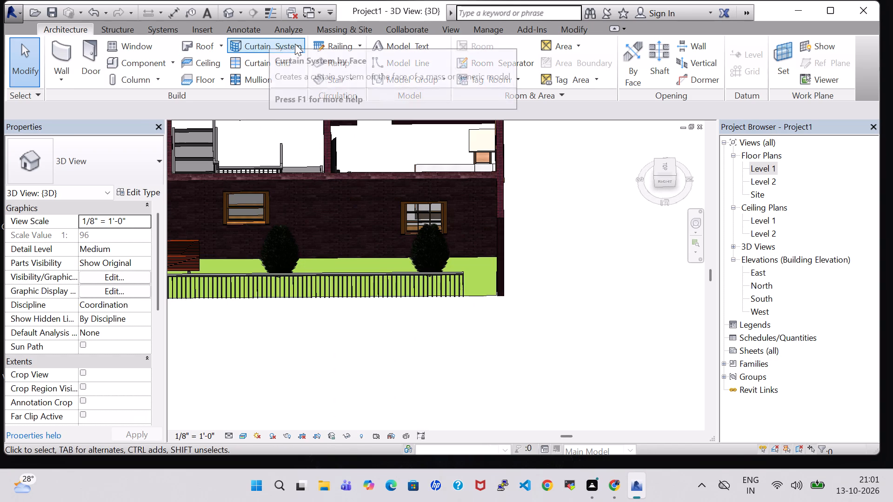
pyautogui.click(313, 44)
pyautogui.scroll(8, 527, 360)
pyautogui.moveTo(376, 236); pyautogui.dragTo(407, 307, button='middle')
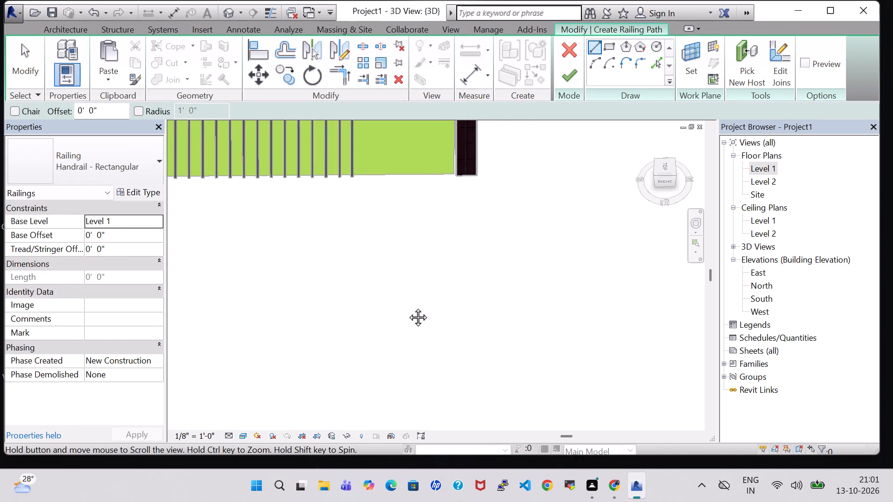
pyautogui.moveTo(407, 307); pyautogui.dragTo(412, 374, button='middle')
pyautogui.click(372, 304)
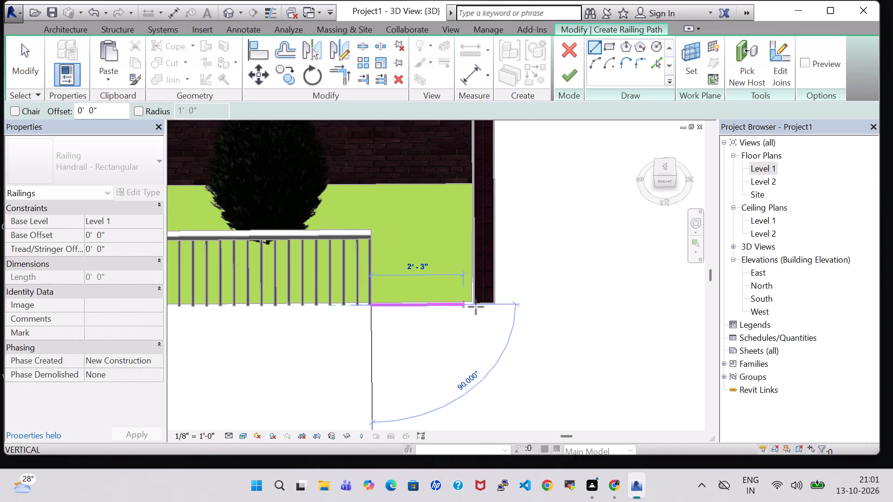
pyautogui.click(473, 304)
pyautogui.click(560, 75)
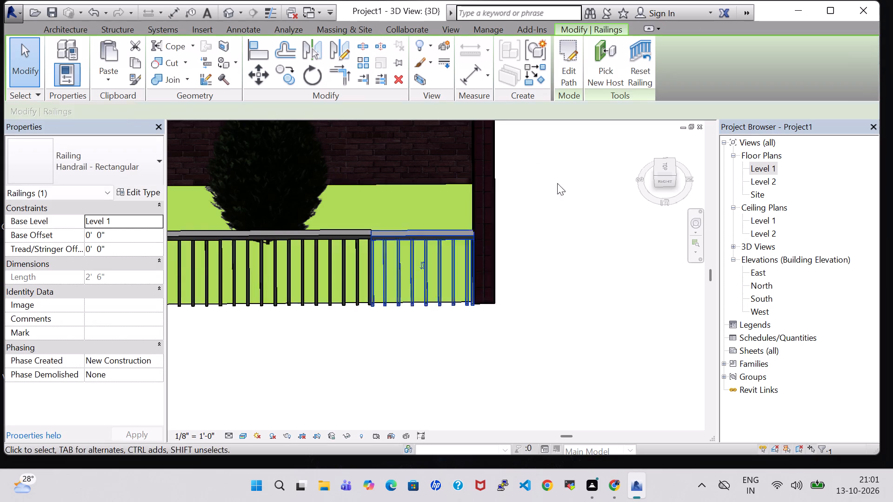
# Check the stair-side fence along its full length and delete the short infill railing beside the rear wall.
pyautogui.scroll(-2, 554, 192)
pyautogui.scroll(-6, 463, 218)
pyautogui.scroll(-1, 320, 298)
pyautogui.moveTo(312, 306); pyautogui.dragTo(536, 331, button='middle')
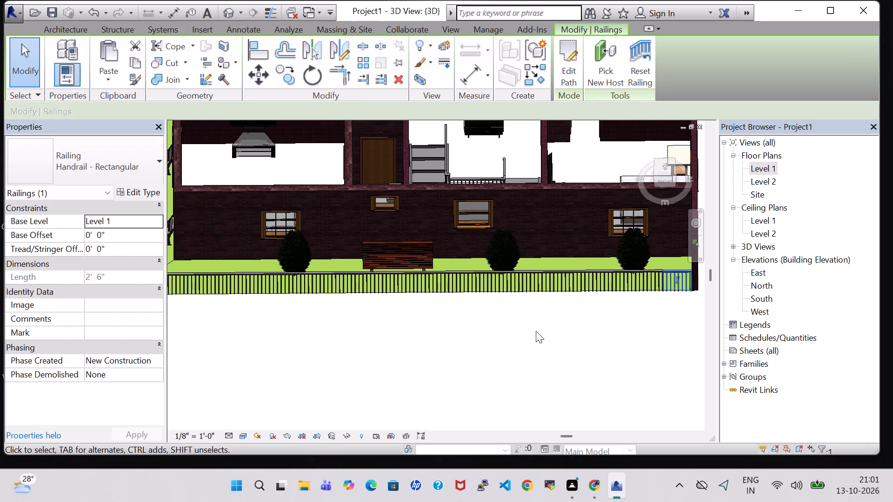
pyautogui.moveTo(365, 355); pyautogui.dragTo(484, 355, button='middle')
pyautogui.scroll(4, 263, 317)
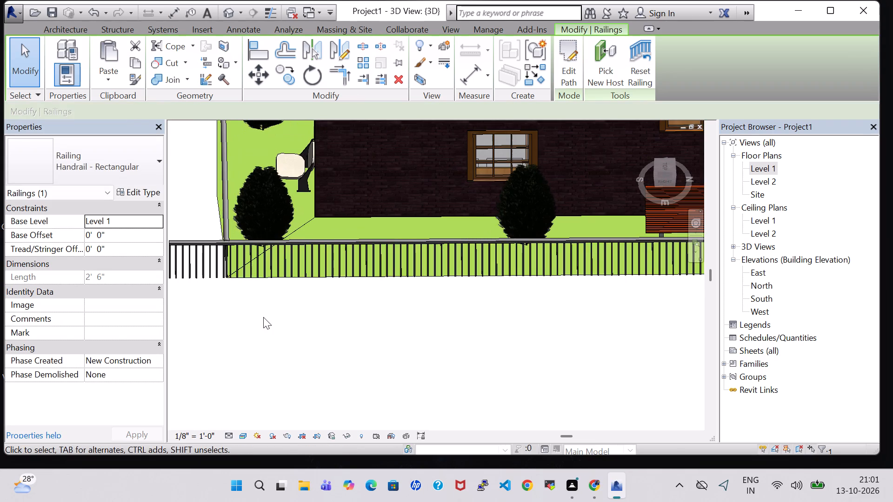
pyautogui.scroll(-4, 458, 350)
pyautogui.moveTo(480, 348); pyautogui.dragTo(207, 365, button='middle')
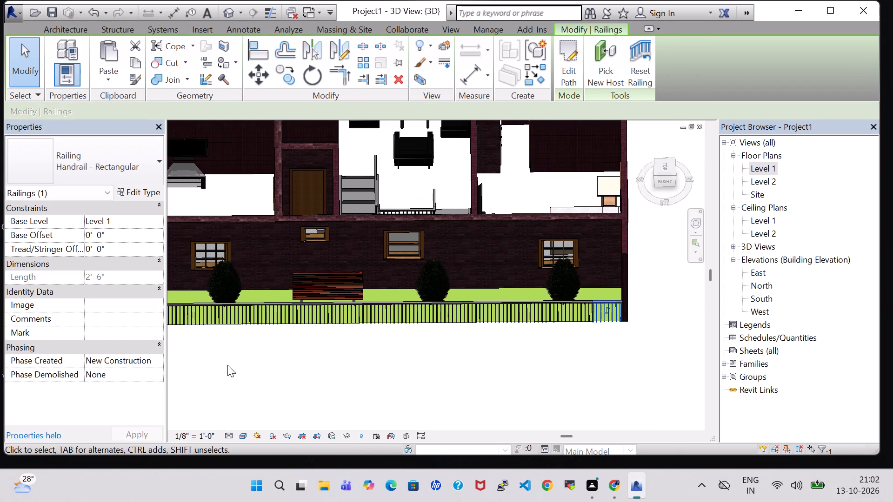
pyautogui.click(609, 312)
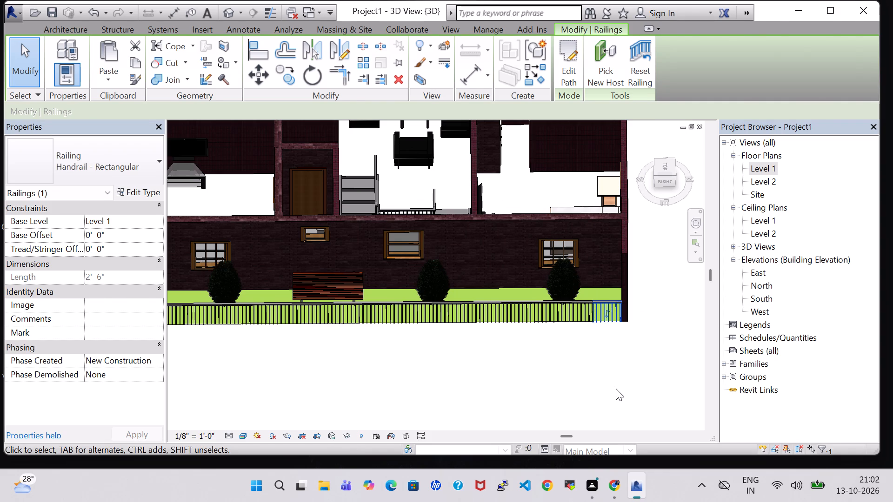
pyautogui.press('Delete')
# Nudge the long stair-side garden railing ten increments toward the rear so its end meets the projecting rear wall.
pyautogui.click(557, 308)
pyautogui.click(524, 353)
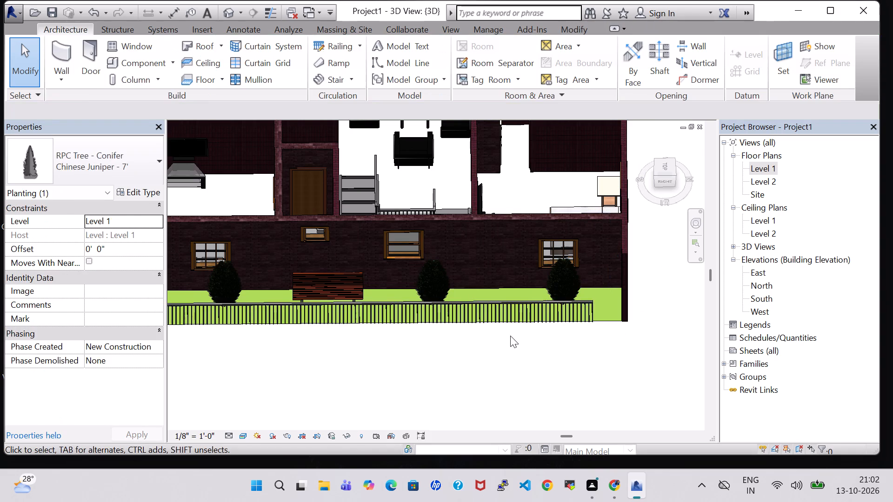
pyautogui.click(498, 307)
pyautogui.press('Right')
pyautogui.press('Right')
pyautogui.press('Right')
pyautogui.press('Right')
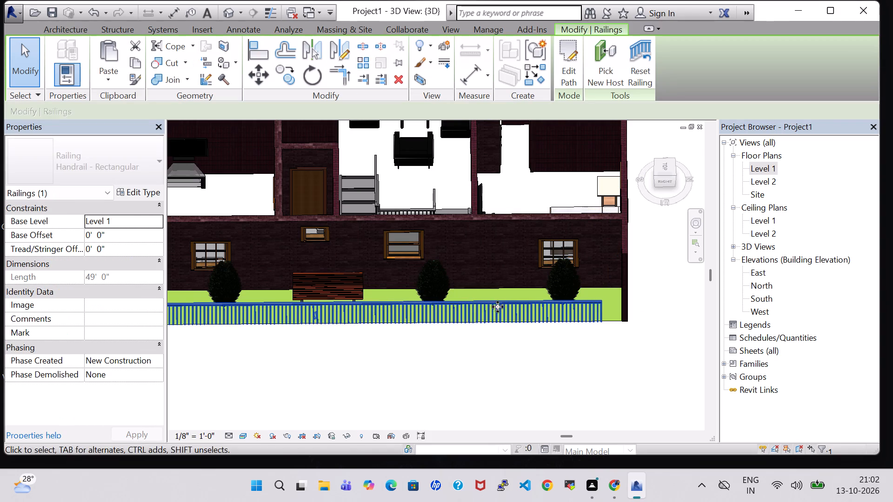
pyautogui.press('Right')
pyautogui.press('Right')
pyautogui.press('Right')
pyautogui.press('Right')
pyautogui.press('Right')
pyautogui.press('Right')
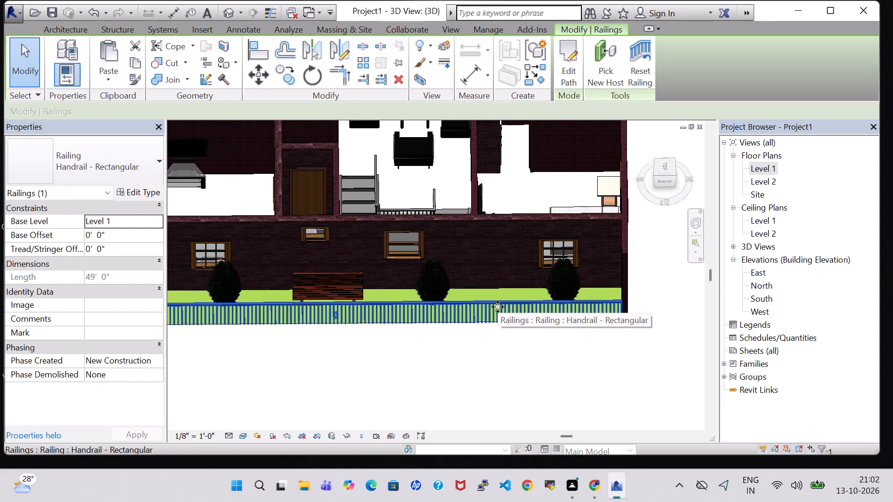
pyautogui.click(364, 376)
# Change the long stair-side garden railing's type to Glass Panel - Bottom Fill.
pyautogui.moveTo(377, 376); pyautogui.dragTo(623, 383, button='middle')
pyautogui.keyDown('shift'); pyautogui.moveTo(420, 377); pyautogui.dragTo(456, 374, button='middle'); pyautogui.keyUp('shift')
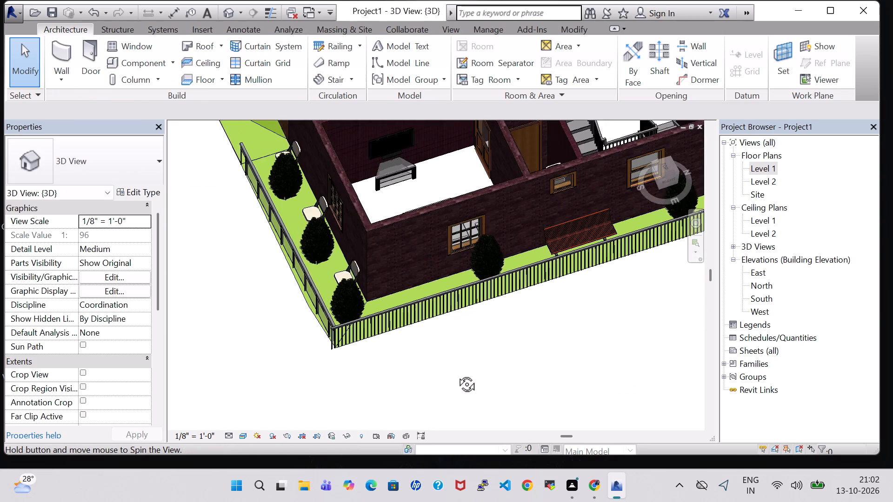
pyautogui.keyDown('shift'); pyautogui.moveTo(456, 374); pyautogui.dragTo(467, 345, button='middle'); pyautogui.keyUp('shift')
pyautogui.click(393, 310)
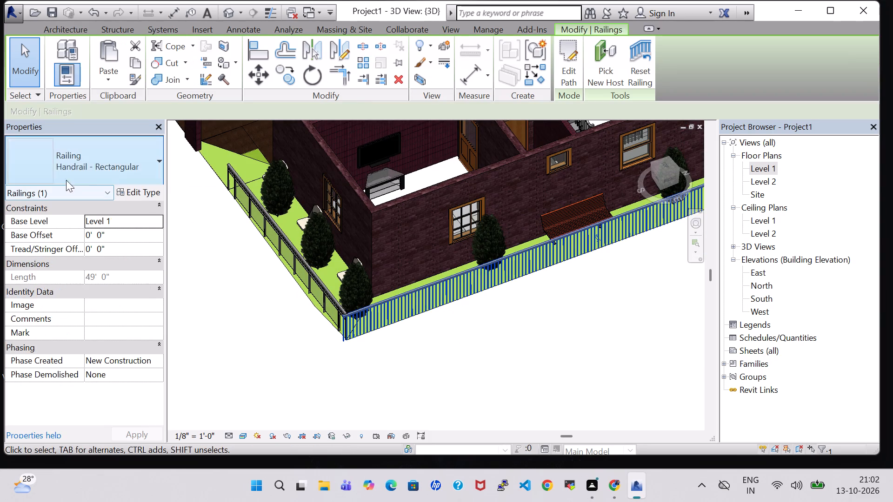
pyautogui.click(93, 170)
pyautogui.scroll(3, 70, 236)
pyautogui.click(70, 233)
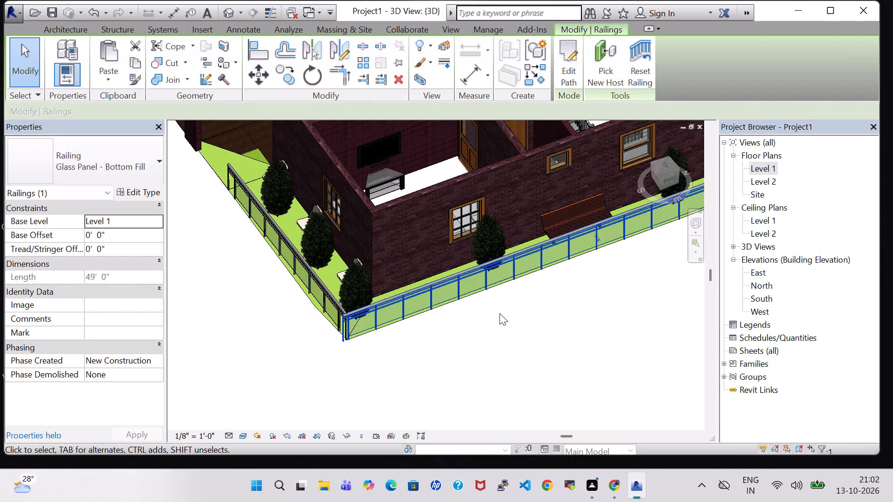
pyautogui.click(485, 337)
# Nudge the stair-side glass panel railing two increments toward the rear, aligning it with the front fence corner.
pyautogui.click(379, 310)
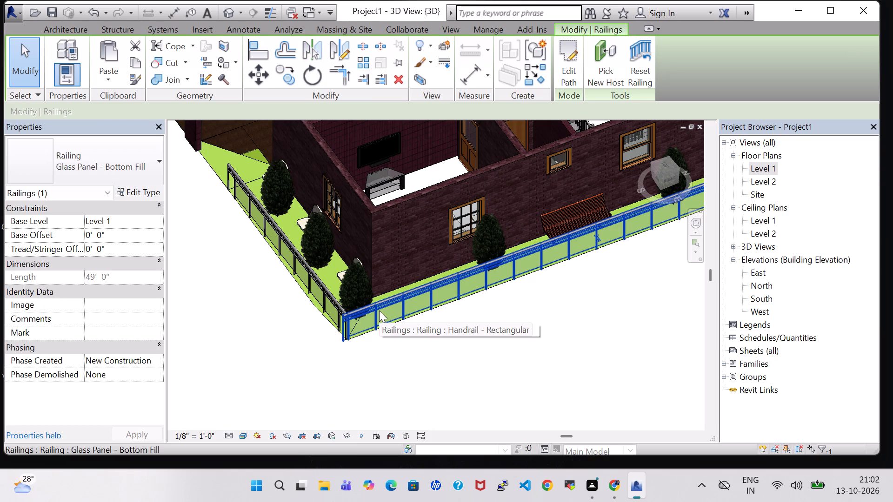
pyautogui.press('Right')
pyautogui.press('Right')
pyautogui.click(475, 351)
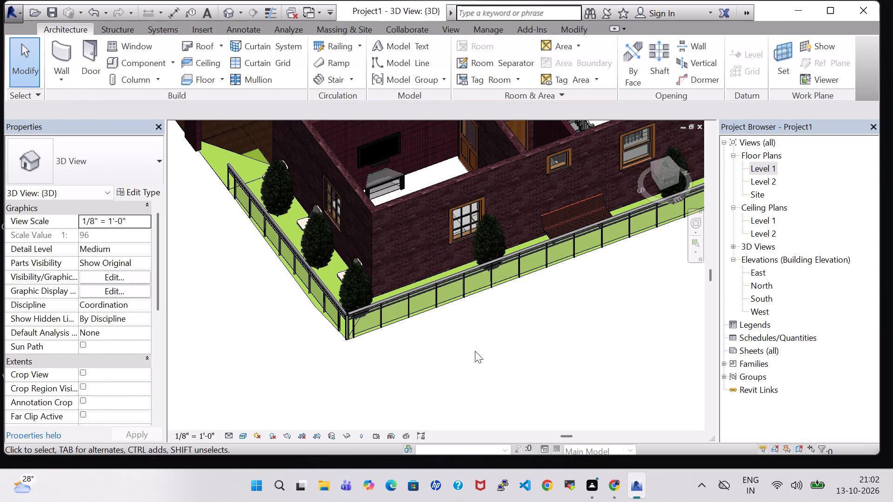
# Examine the house exterior from the stair side, rear, parking side and front, checking the railings, garden and parked car.
pyautogui.moveTo(518, 353); pyautogui.dragTo(429, 344, button='middle')
pyautogui.moveTo(525, 407); pyautogui.dragTo(504, 396, button='middle')
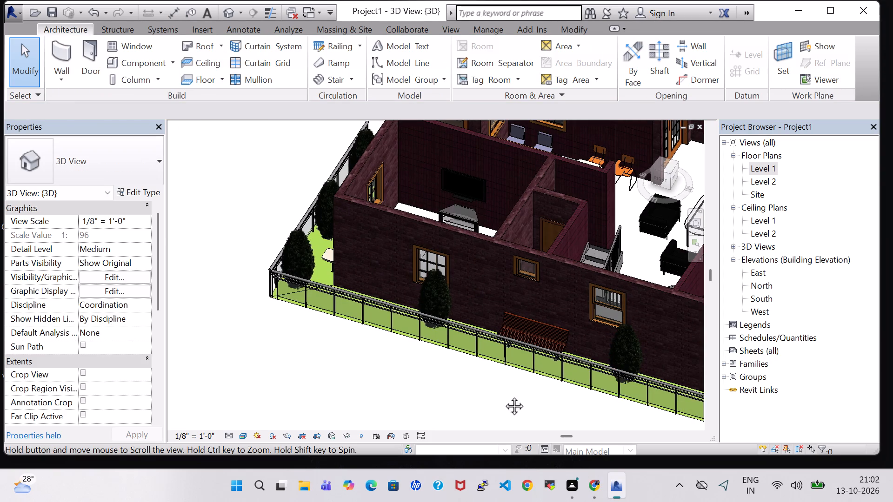
pyautogui.moveTo(504, 396); pyautogui.dragTo(354, 317, button='middle')
pyautogui.keyDown('shift'); pyautogui.moveTo(660, 326); pyautogui.dragTo(553, 329, button='middle'); pyautogui.keyUp('shift')
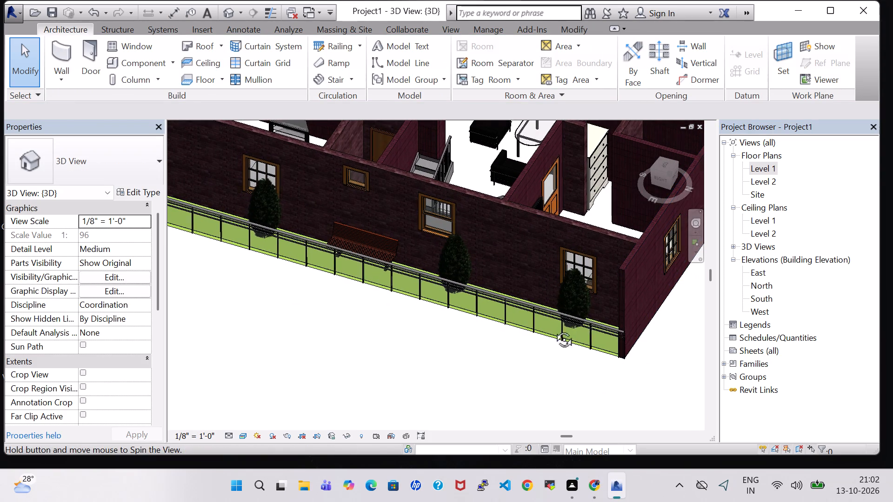
pyautogui.keyDown('shift'); pyautogui.moveTo(553, 329); pyautogui.dragTo(475, 341, button='middle'); pyautogui.keyUp('shift')
pyautogui.moveTo(462, 414); pyautogui.dragTo(542, 214, button='middle')
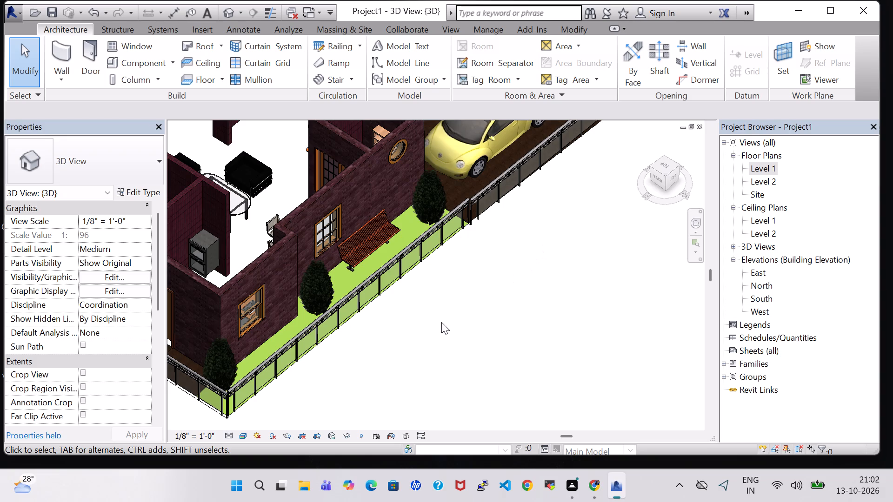
pyautogui.moveTo(440, 323); pyautogui.dragTo(494, 289, button='middle')
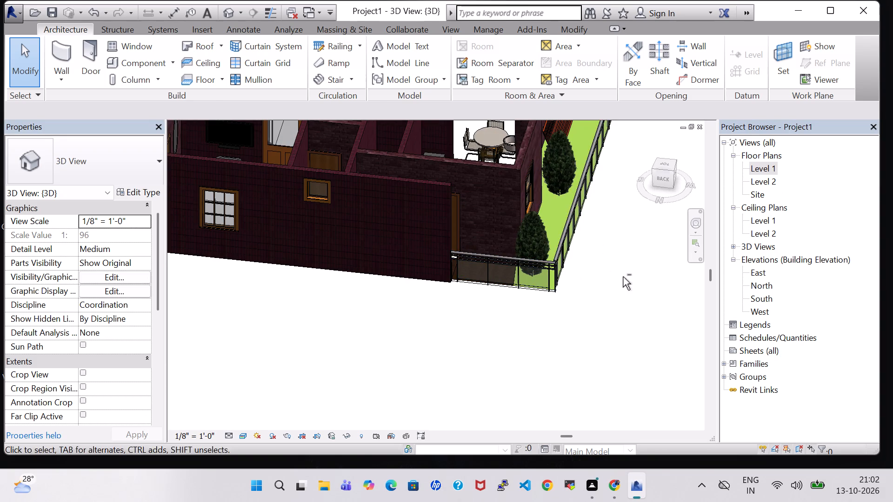
pyautogui.keyDown('shift'); pyautogui.moveTo(623, 277); pyautogui.dragTo(381, 302, button='middle'); pyautogui.keyUp('shift')
pyautogui.moveTo(359, 132); pyautogui.dragTo(407, 176, button='middle')
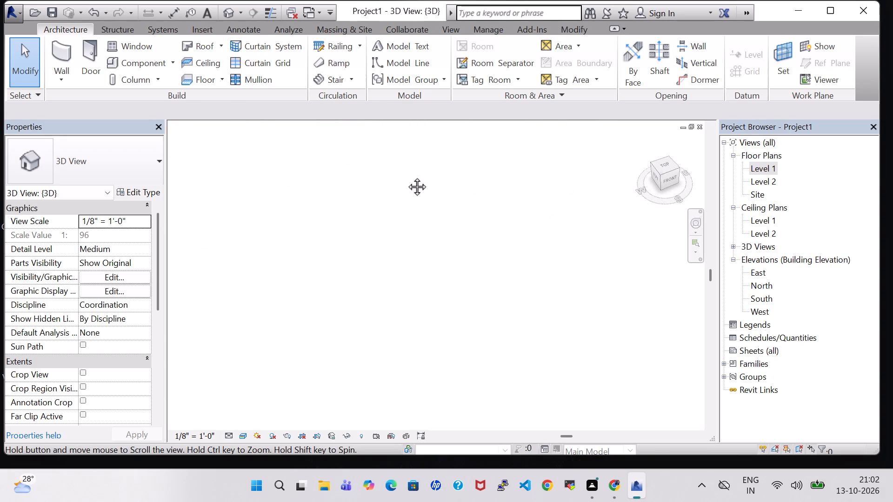
pyautogui.moveTo(407, 176); pyautogui.dragTo(481, 346, button='middle')
pyautogui.keyDown('shift'); pyautogui.moveTo(481, 344); pyautogui.dragTo(456, 289, button='middle'); pyautogui.keyUp('shift')
pyautogui.keyDown('shift'); pyautogui.middleClick(452, 246); pyautogui.keyUp('shift')
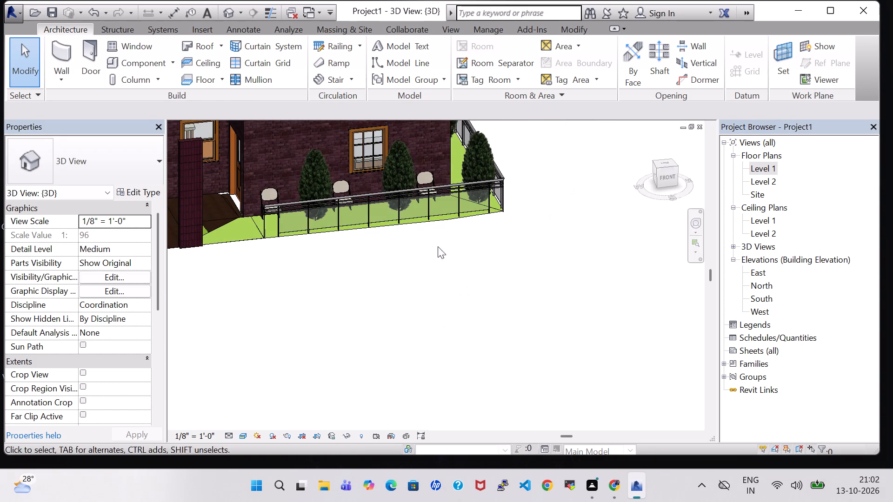
pyautogui.moveTo(438, 246); pyautogui.dragTo(648, 375, button='middle')
pyautogui.keyDown('shift'); pyautogui.moveTo(546, 376); pyautogui.dragTo(516, 338, button='middle'); pyautogui.keyUp('shift')
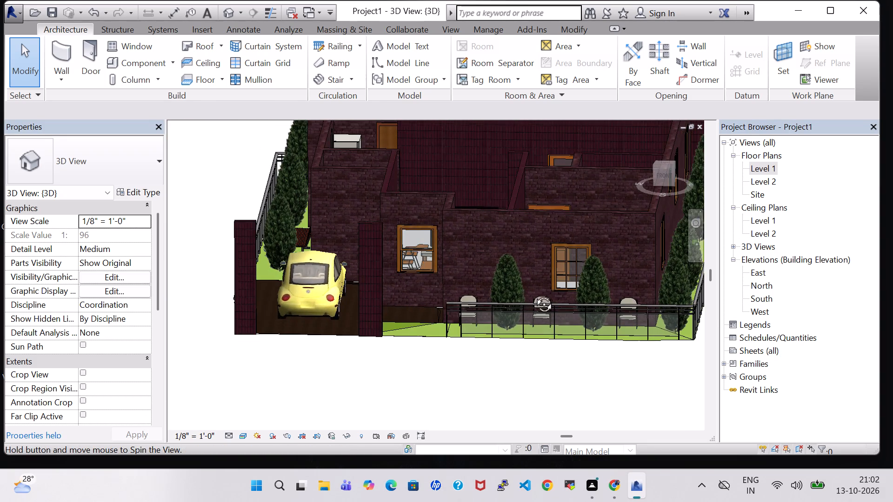
pyautogui.middleClick(611, 362)
pyautogui.scroll(-2, 612, 362)
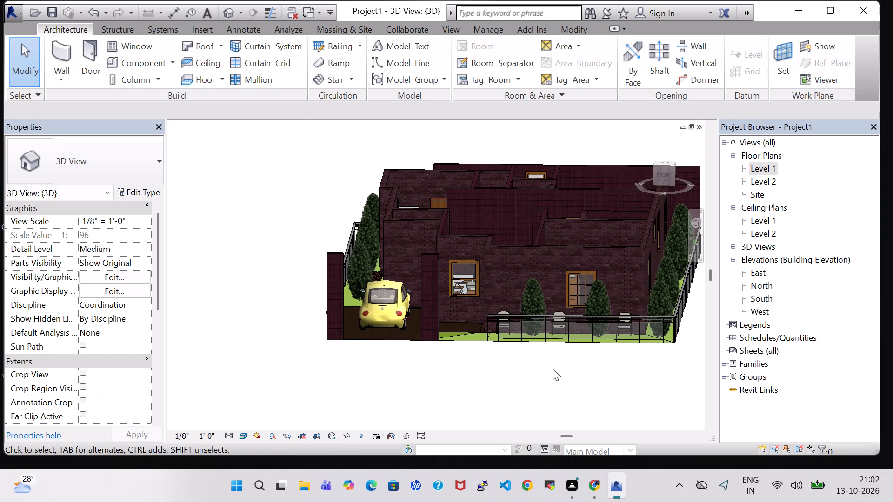
pyautogui.keyDown('shift'); pyautogui.moveTo(553, 369); pyautogui.dragTo(544, 346, button='middle'); pyautogui.keyUp('shift')
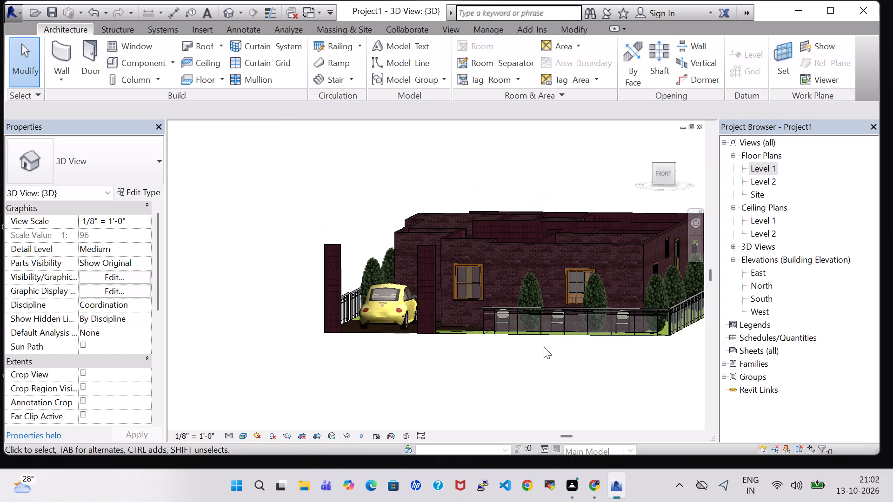
pyautogui.keyDown('shift'); pyautogui.moveTo(541, 375); pyautogui.dragTo(565, 376, button='middle'); pyautogui.keyUp('shift')
pyautogui.moveTo(565, 373); pyautogui.dragTo(440, 377, button='middle')
pyautogui.keyDown('shift'); pyautogui.moveTo(602, 237); pyautogui.dragTo(590, 254, button='middle'); pyautogui.keyUp('shift')
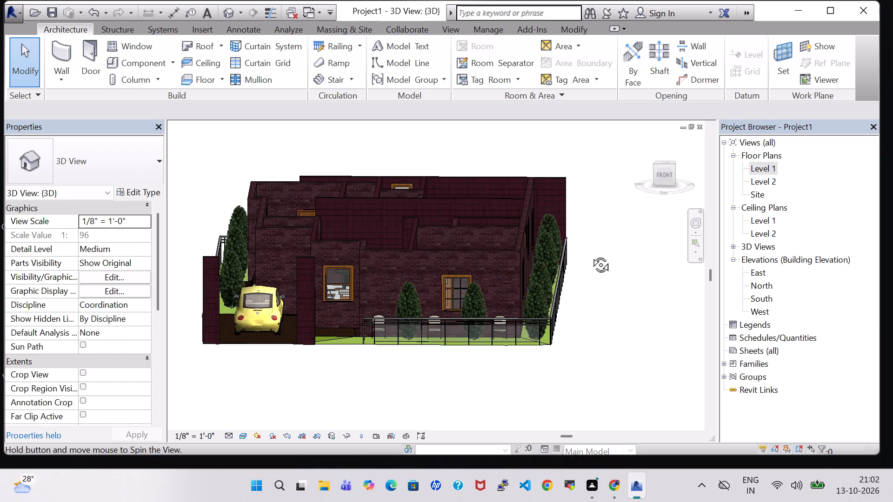
pyautogui.keyDown('shift'); pyautogui.moveTo(590, 254); pyautogui.dragTo(590, 250, button='middle'); pyautogui.keyUp('shift')
# Save the project as Project37 in the work folder on the Desktop.
pyautogui.click(20, 9)
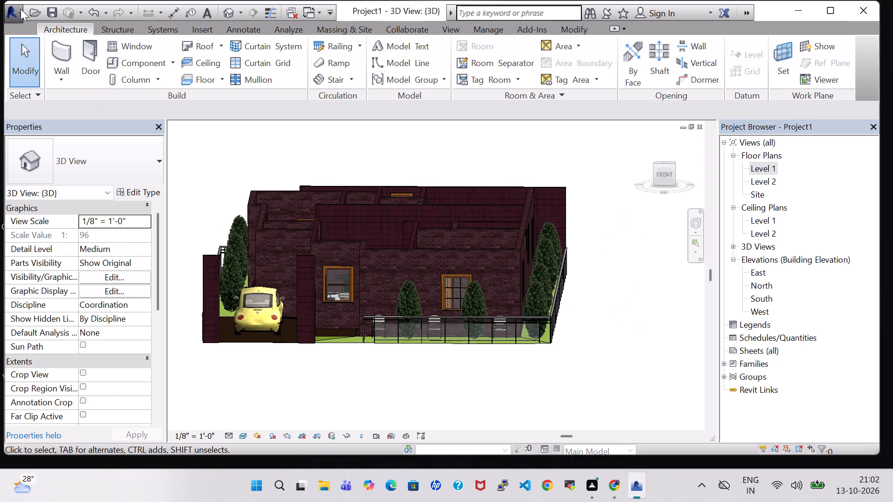
pyautogui.click(106, 185)
pyautogui.click(224, 90)
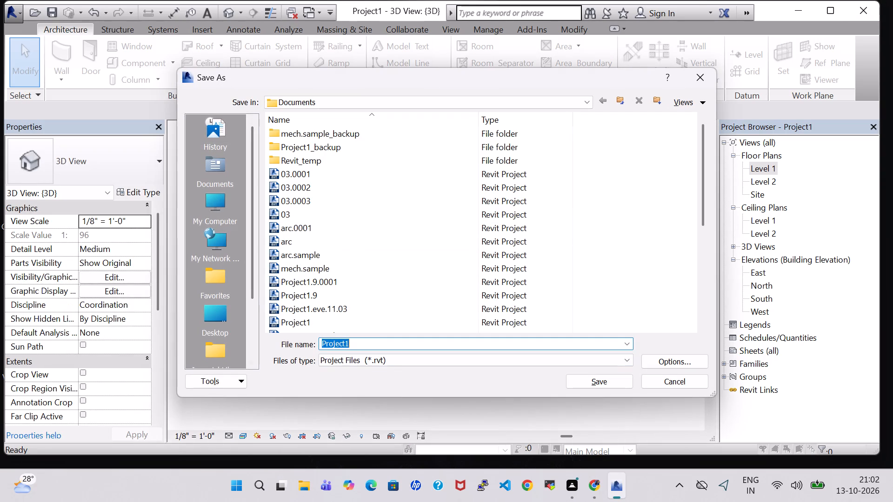
pyautogui.doubleClick(216, 314)
pyautogui.scroll(-3, 362, 238)
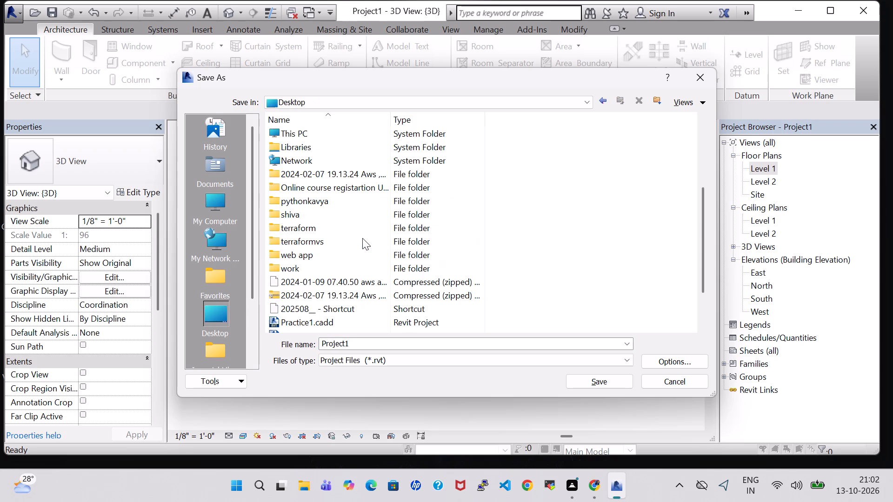
pyautogui.doubleClick(283, 268)
pyautogui.scroll(-2, 388, 324)
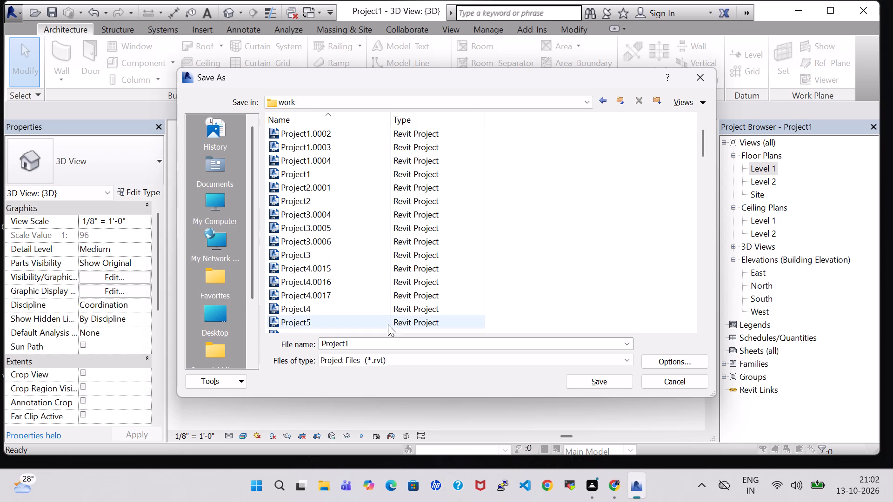
pyautogui.scroll(-20, 388, 324)
pyautogui.scroll(-20, 388, 324)
pyautogui.scroll(-2, 388, 324)
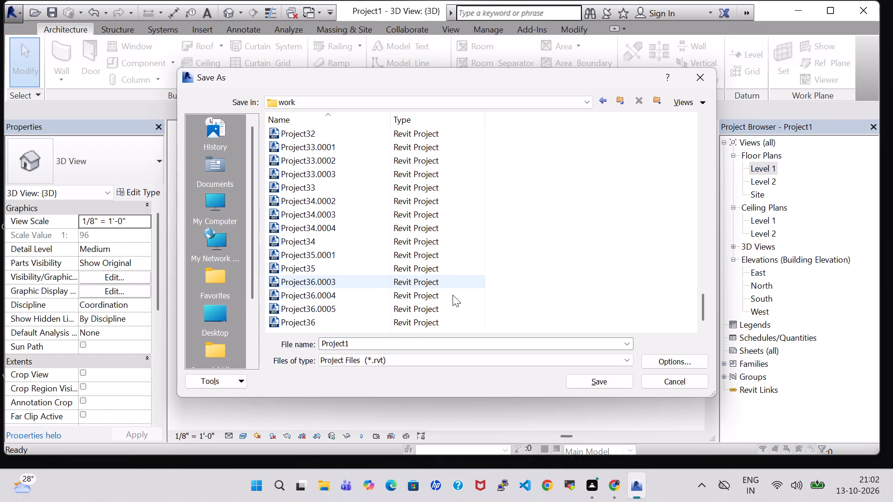
pyautogui.doubleClick(356, 347)
pyautogui.click(356, 346)
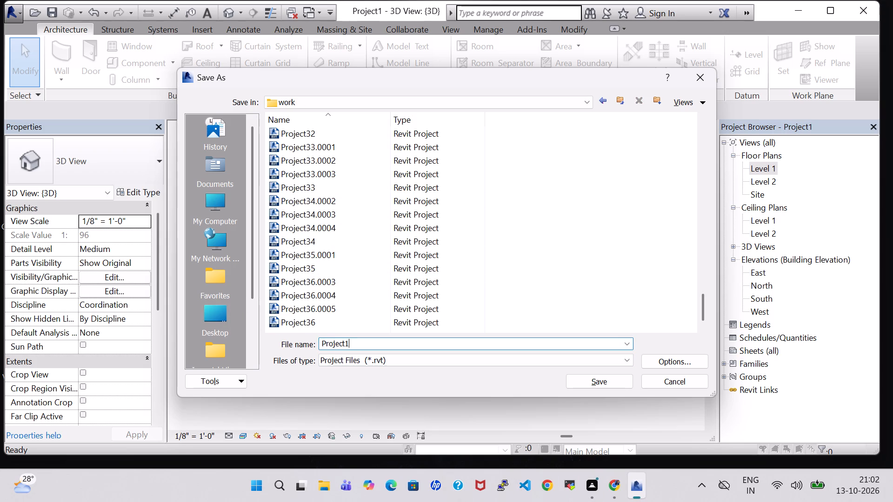
pyautogui.press('BackSpace')
pyautogui.write('37')
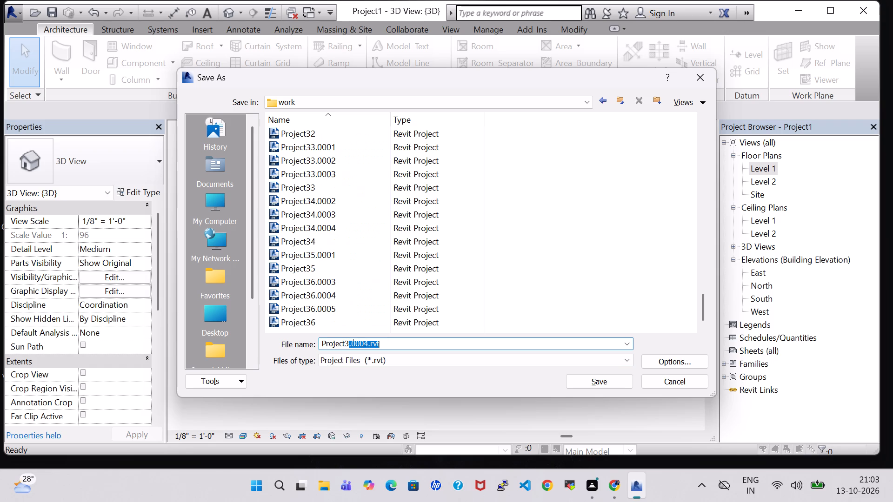
pyautogui.click(591, 383)
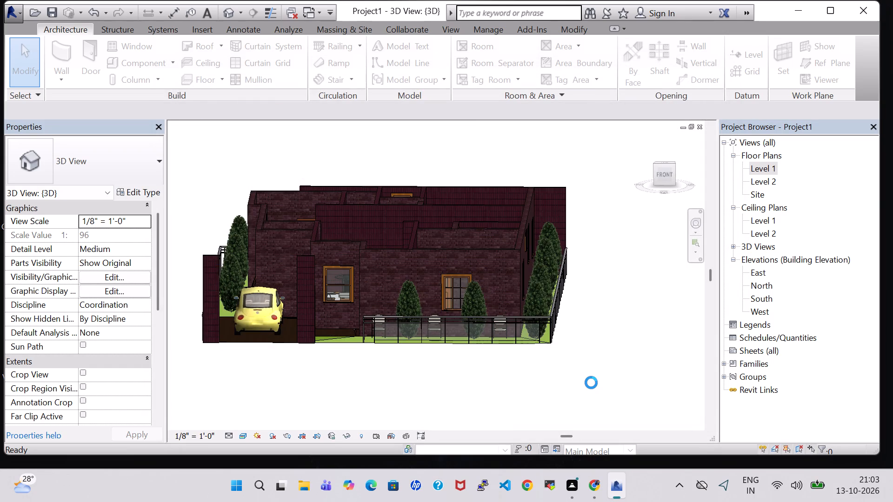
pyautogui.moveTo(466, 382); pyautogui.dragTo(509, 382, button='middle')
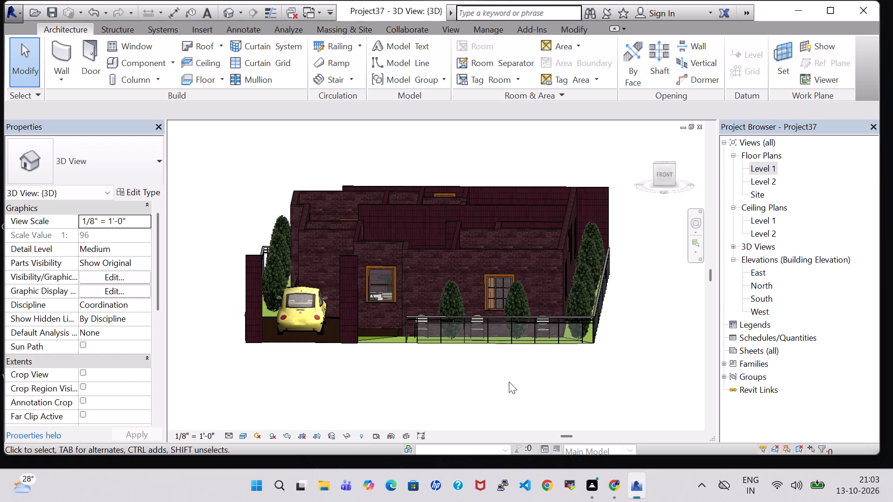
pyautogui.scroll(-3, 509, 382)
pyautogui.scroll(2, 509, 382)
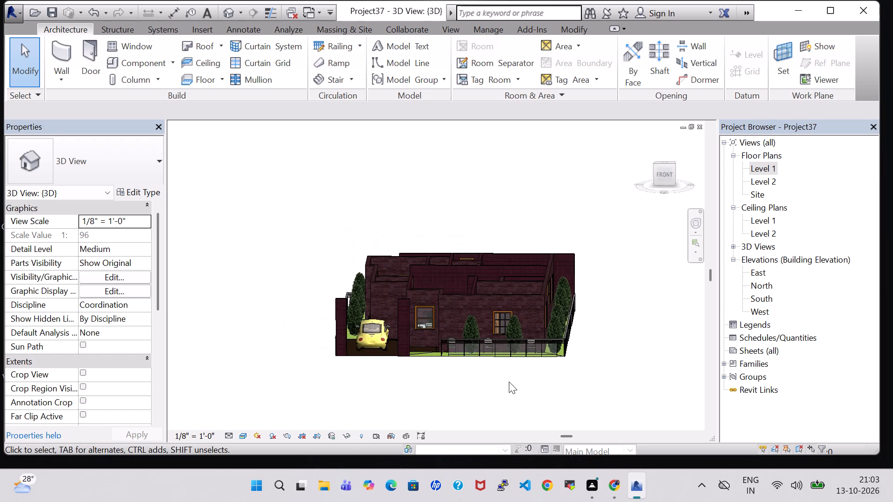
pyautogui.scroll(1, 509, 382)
# Save the Project37 file again under its current name.
pyautogui.click(16, 14)
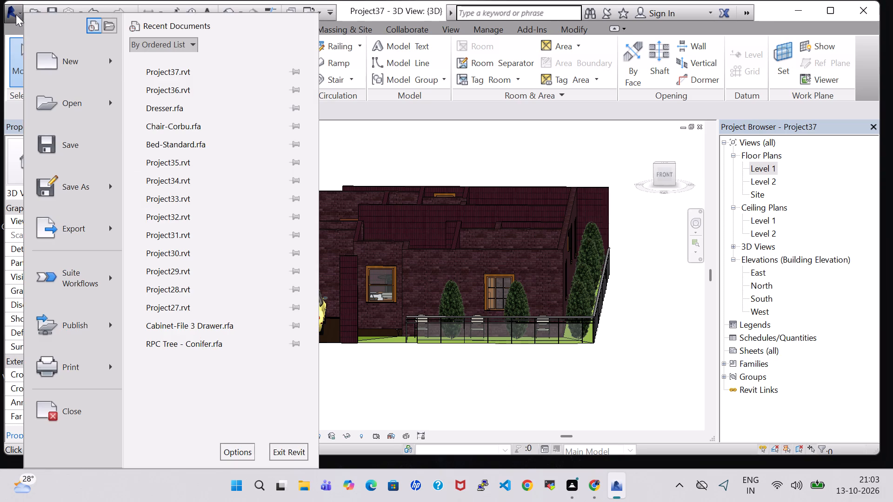
pyautogui.click(69, 142)
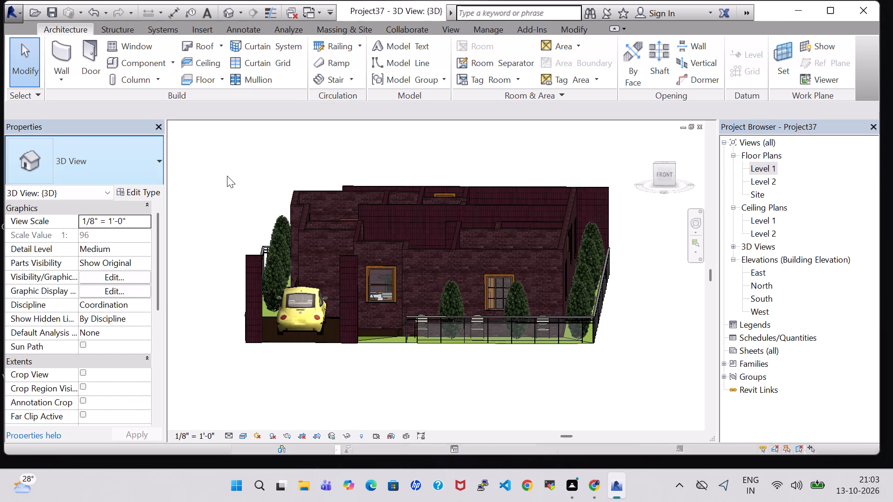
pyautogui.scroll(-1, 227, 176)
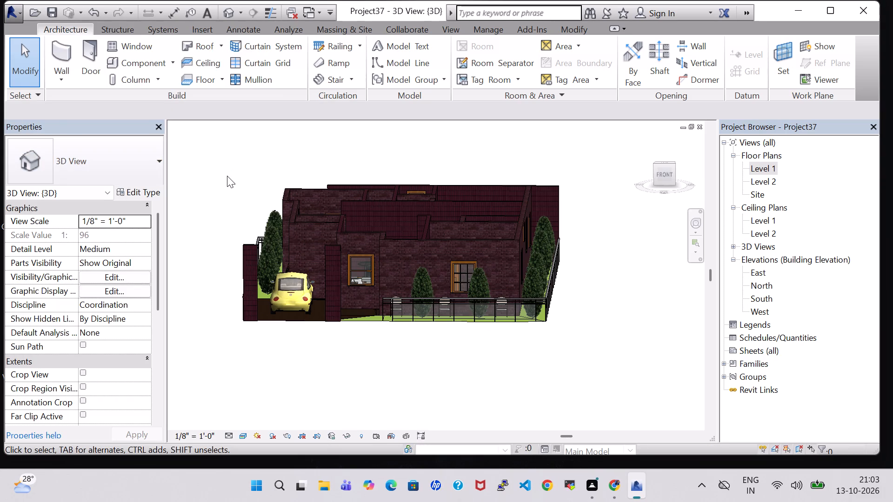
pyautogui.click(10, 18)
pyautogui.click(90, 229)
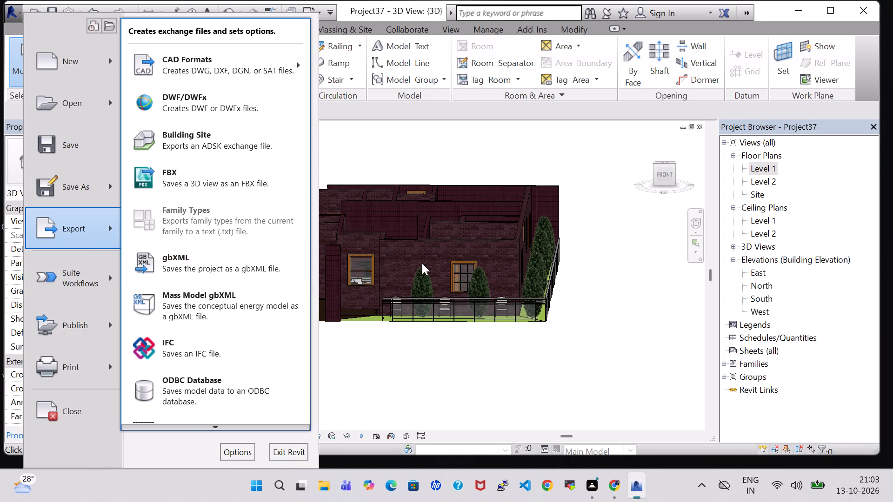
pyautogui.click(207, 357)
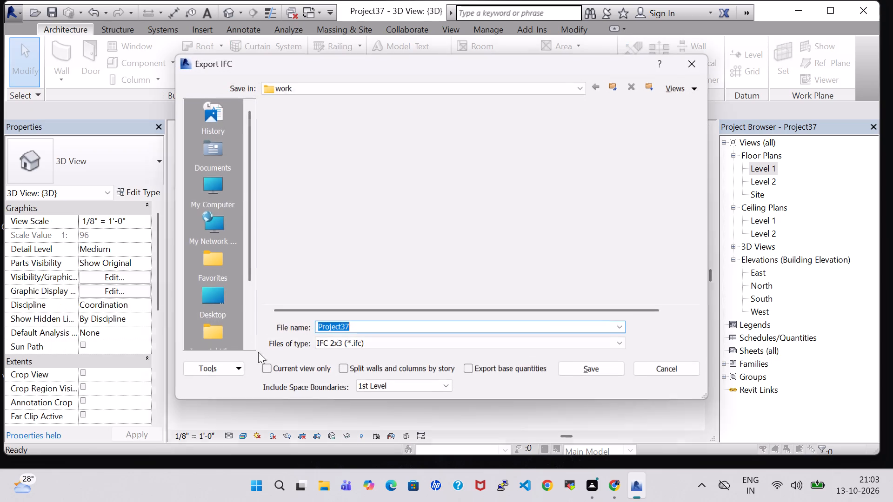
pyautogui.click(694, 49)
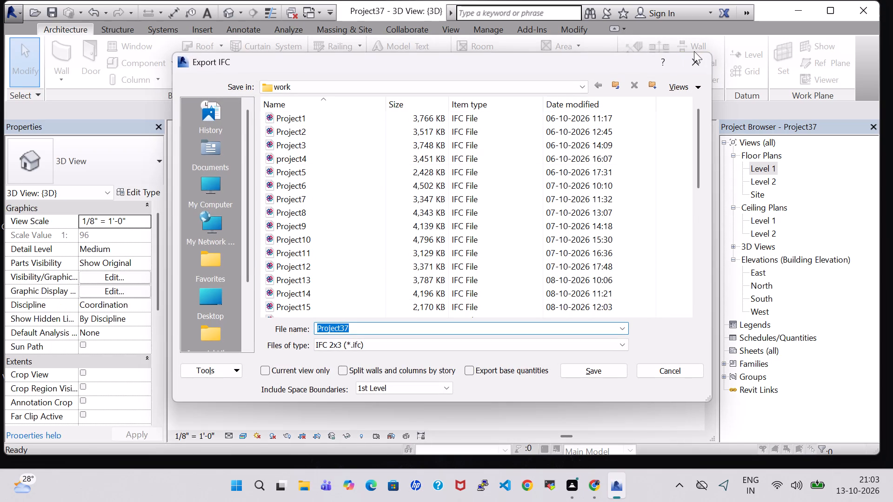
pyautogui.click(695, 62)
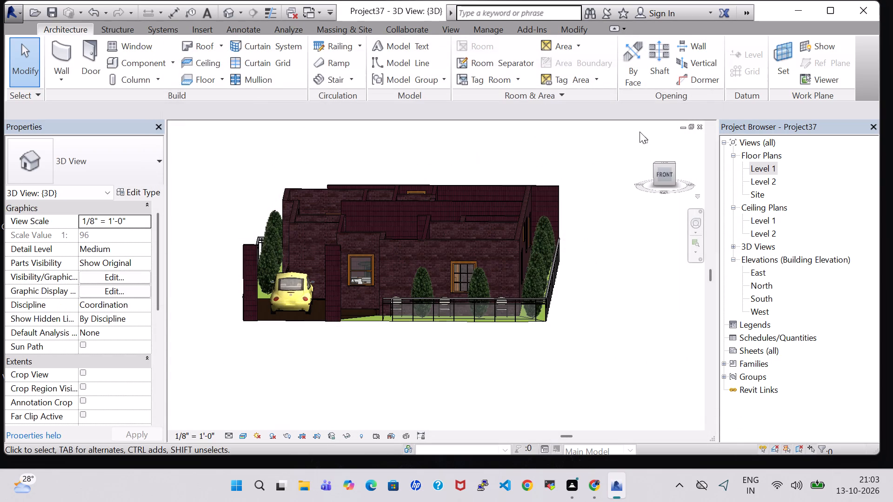
# Export the house model as an IFC 2x3 file named Project37 in the work folder, with 1st Level space boundaries.
pyautogui.click(20, 9)
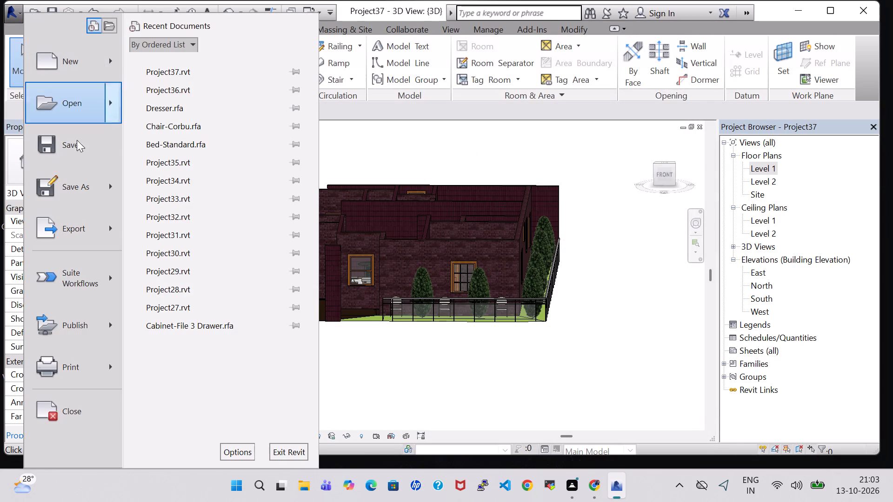
pyautogui.click(88, 228)
pyautogui.click(280, 341)
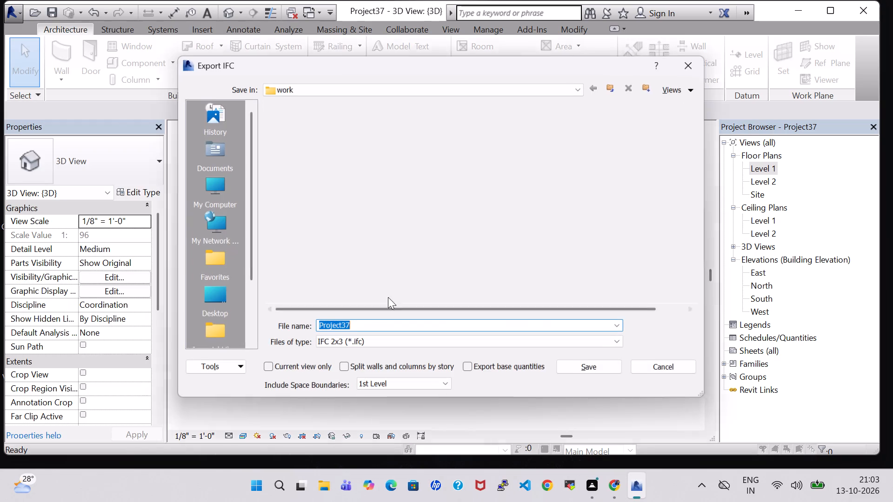
pyautogui.scroll(-2, 334, 304)
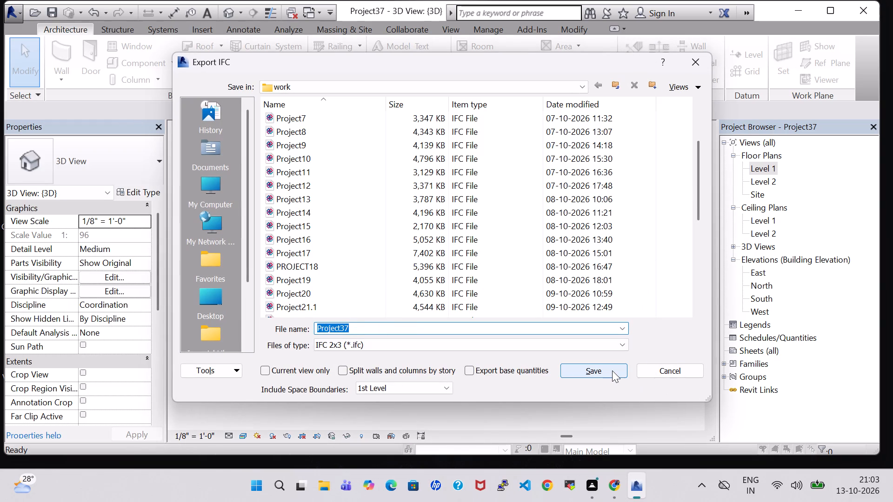
pyautogui.scroll(-5, 223, 161)
pyautogui.scroll(-20, 520, 275)
pyautogui.scroll(-5, 520, 275)
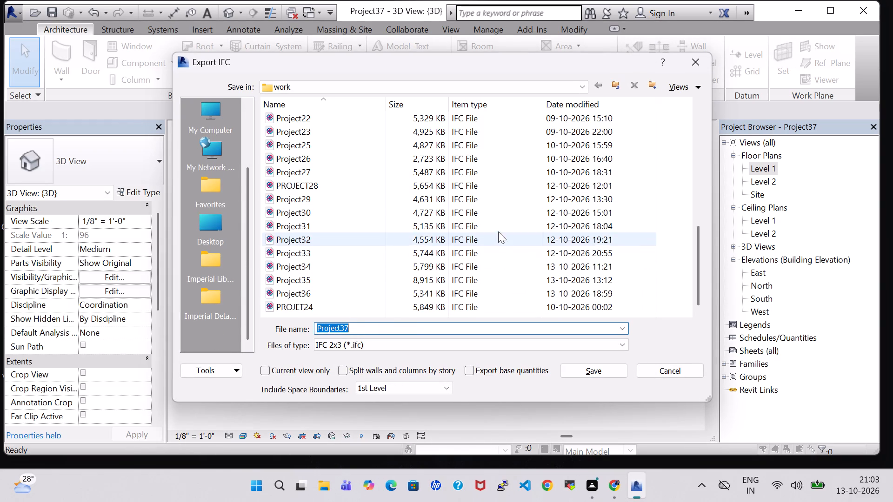
pyautogui.scroll(-4, 498, 231)
pyautogui.click(611, 378)
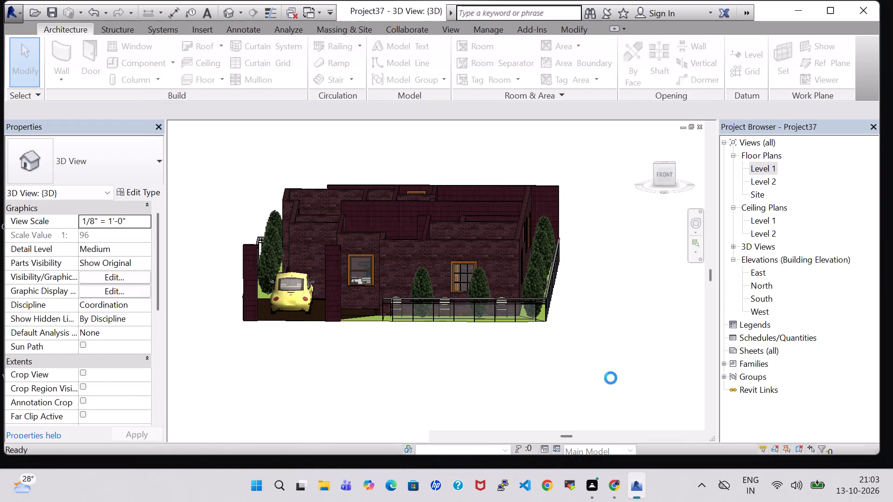